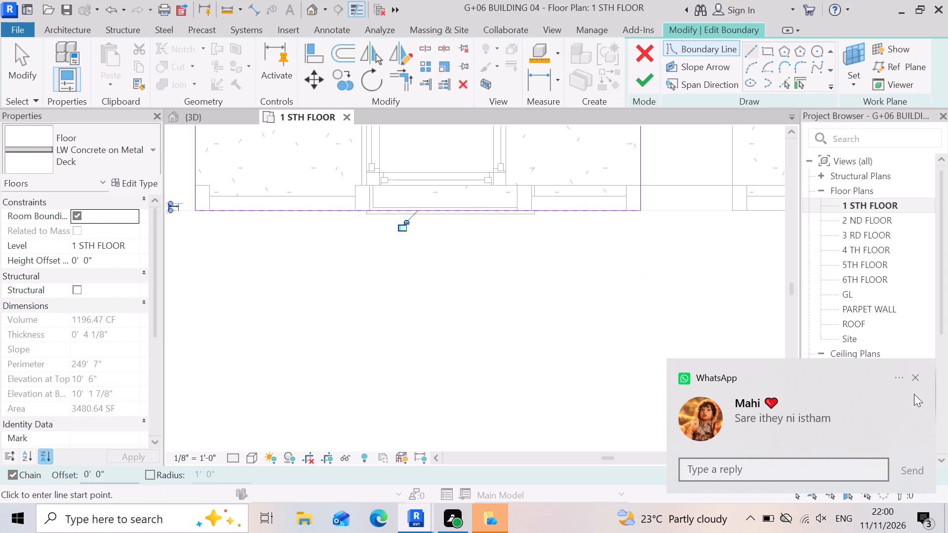
Send the reply "haa" to the incoming WhatsApp message.
click(770, 471)
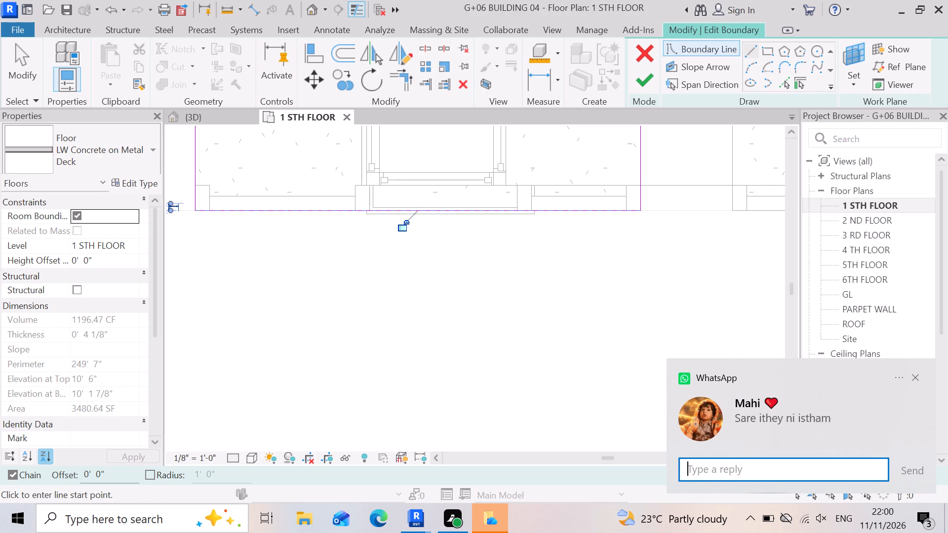
text(haa)
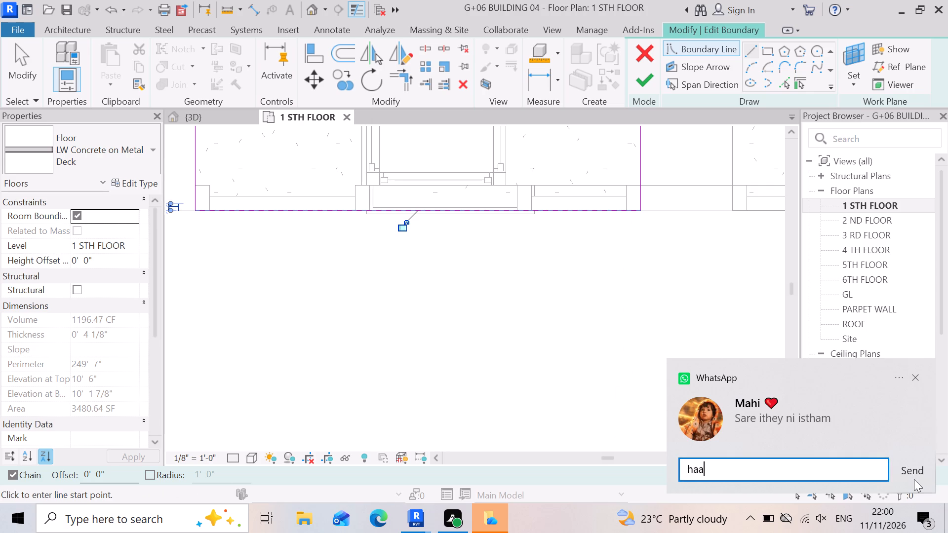
click(911, 474)
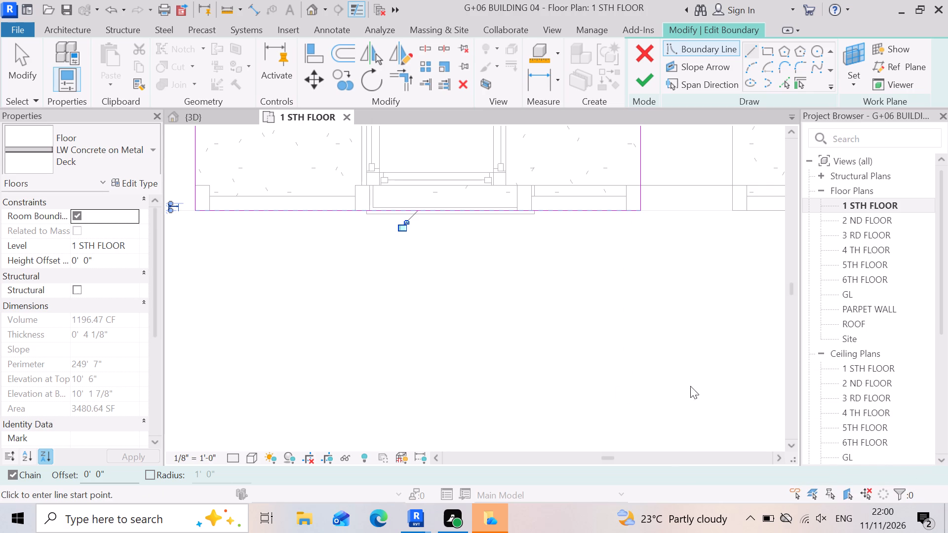
Draw a slab boundary line about 8' 4" long along the outer front wall edge, joining the second recess to the third.
scroll(381, 316, down, 2)
scroll(492, 303, down, 2)
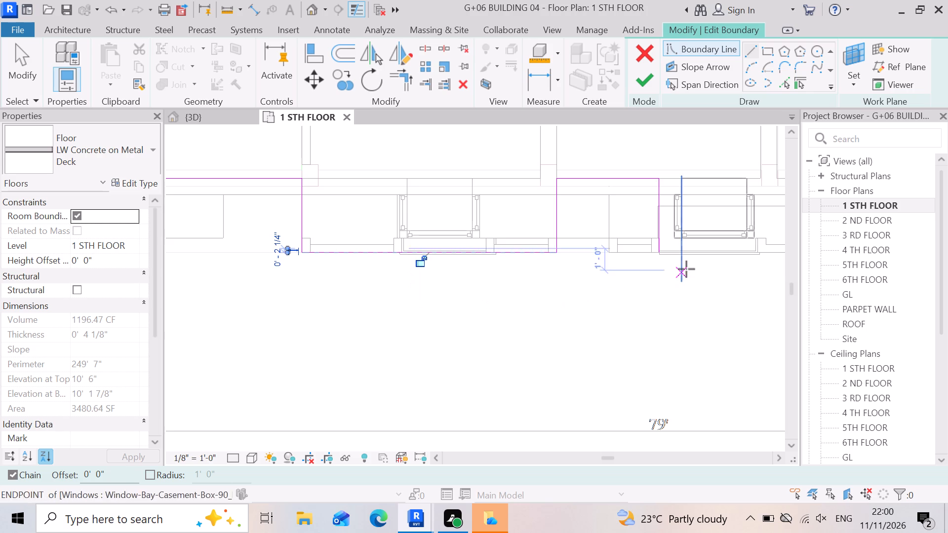
scroll(686, 267, up, 9)
scroll(633, 252, up, 12)
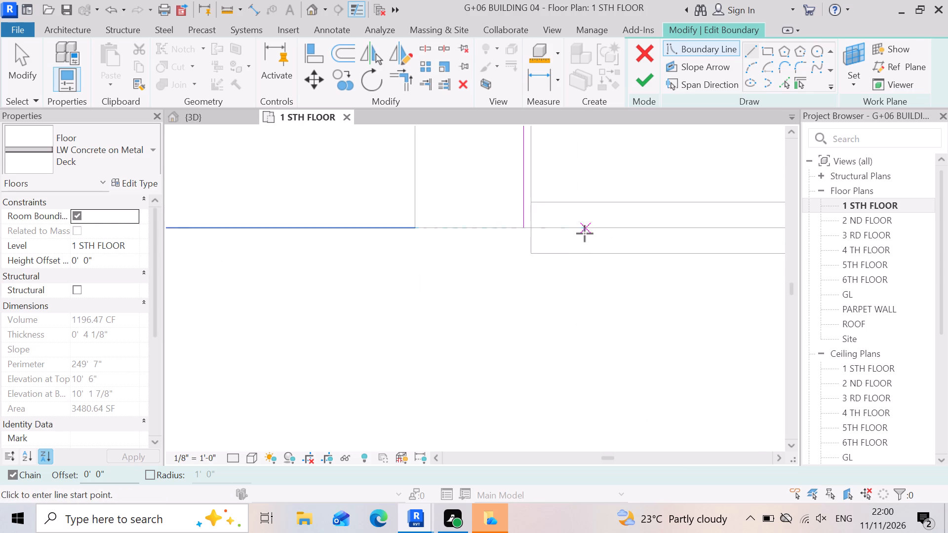
scroll(585, 233, up, 2)
click(480, 223)
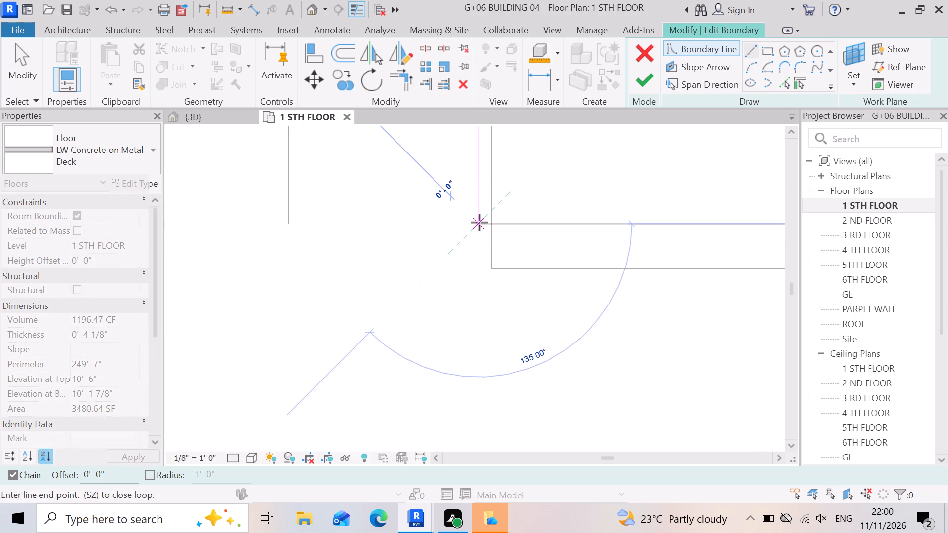
scroll(477, 224, down, 18)
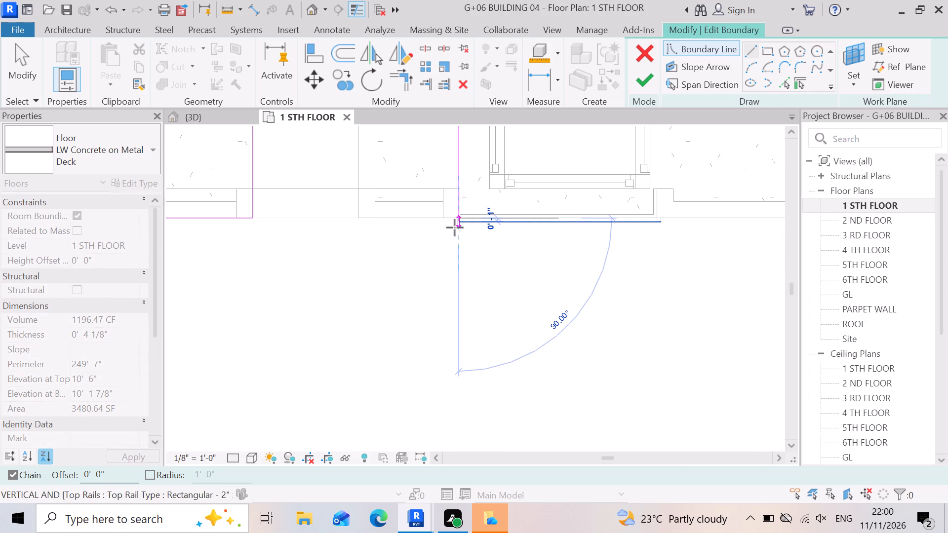
scroll(491, 220, down, 5)
scroll(651, 224, up, 4)
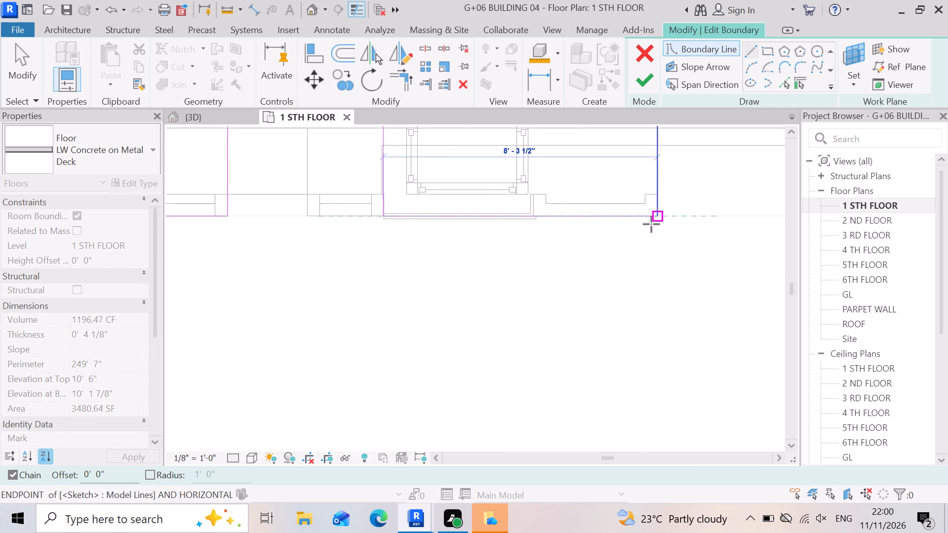
scroll(651, 224, up, 6)
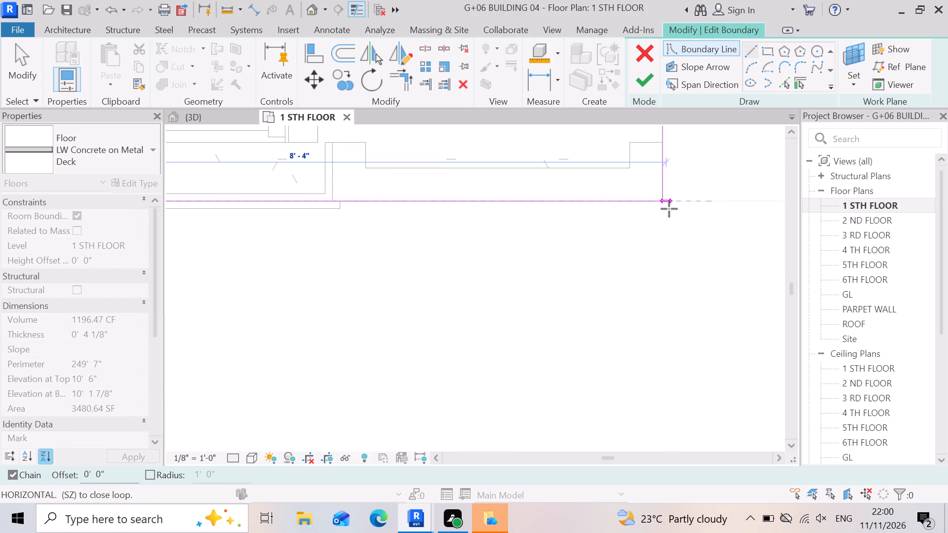
click(667, 205)
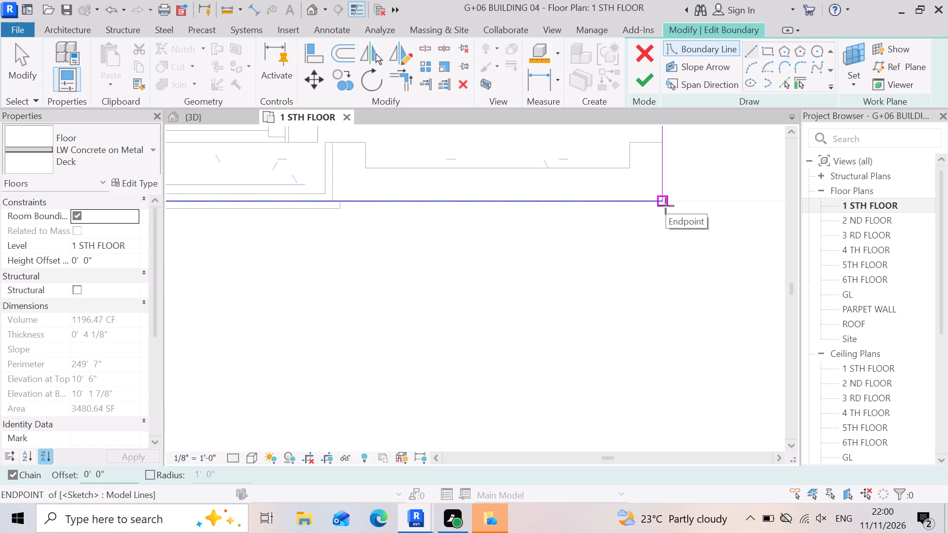
Draw a slab boundary line about 13' long along the outer front wall edge, joining the third recess to the fourth.
scroll(414, 301, up, 1)
scroll(423, 318, down, 7)
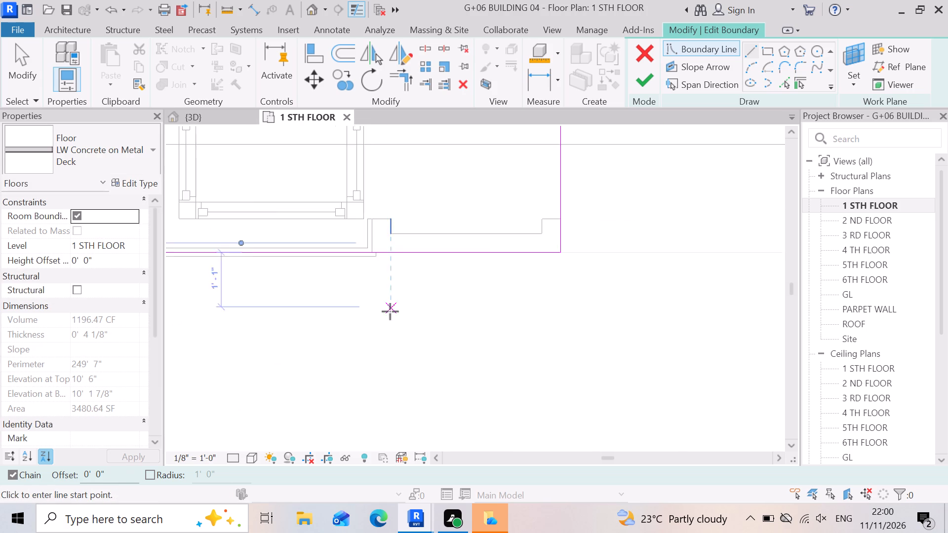
scroll(390, 311, down, 2)
scroll(529, 262, down, 3)
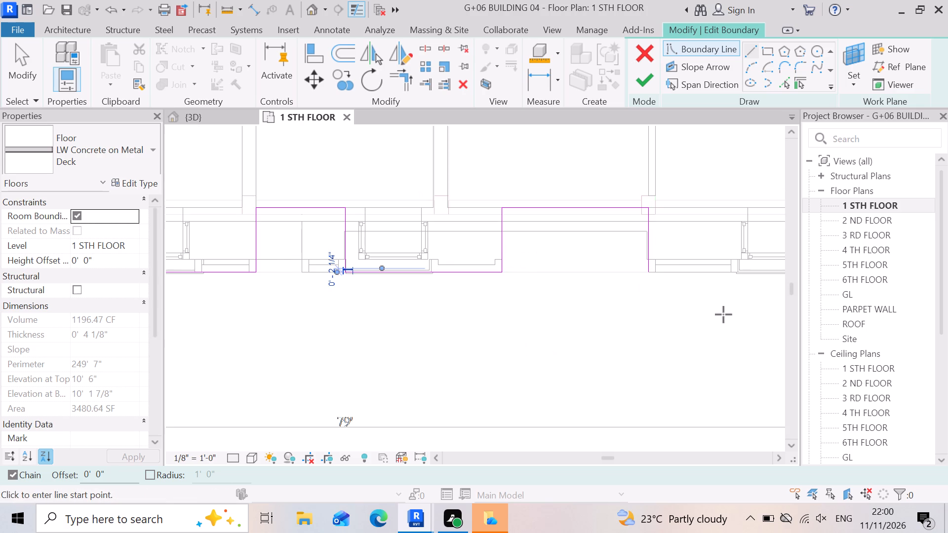
scroll(723, 314, up, 11)
scroll(433, 252, down, 2)
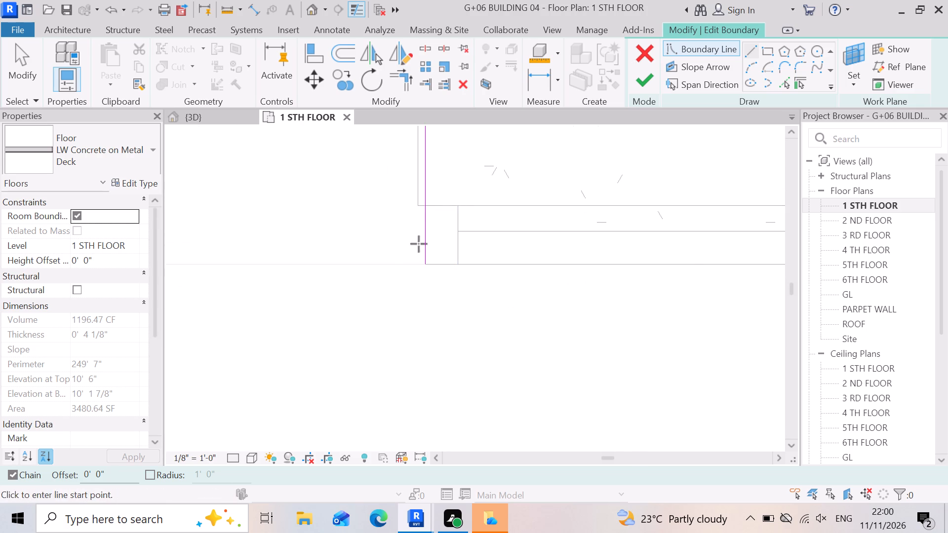
scroll(419, 244, down, 5)
scroll(462, 301, down, 4)
scroll(441, 299, up, 3)
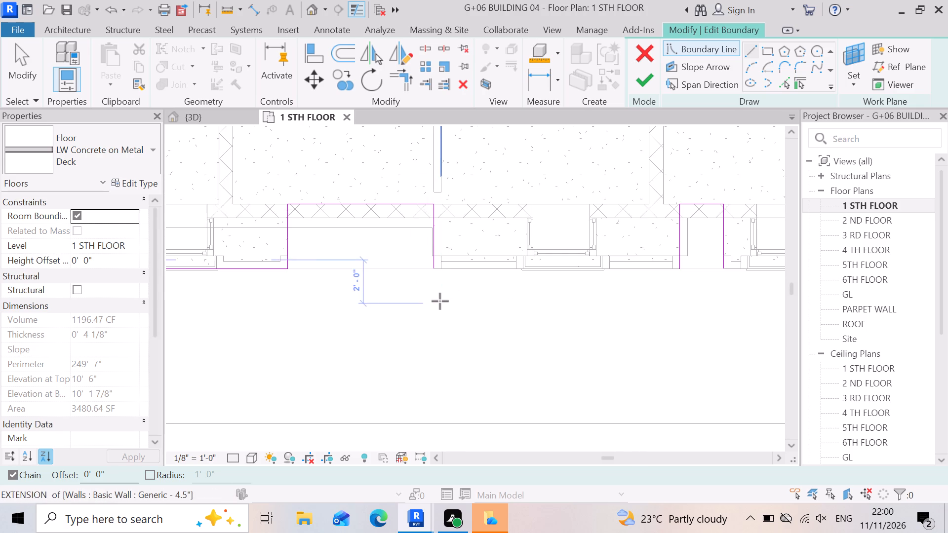
scroll(440, 301, up, 10)
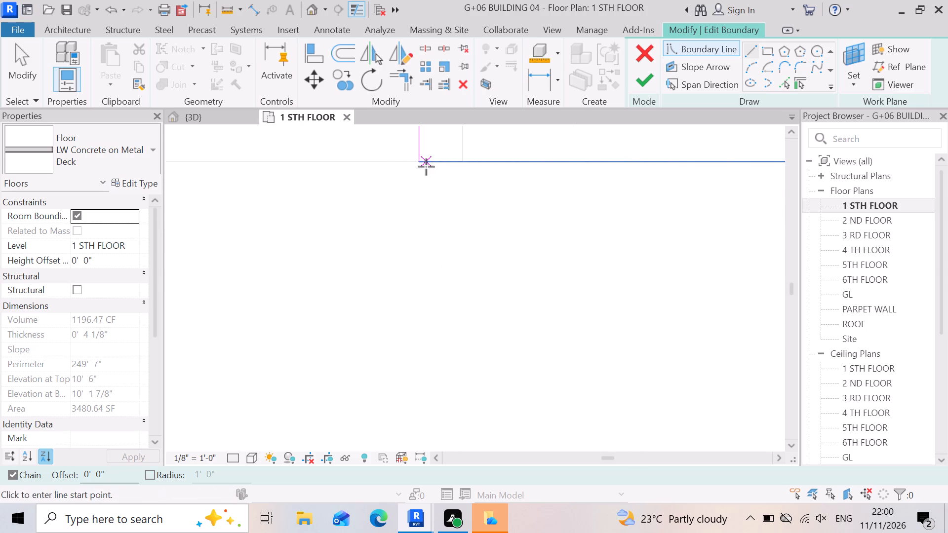
click(420, 163)
scroll(410, 175, down, 13)
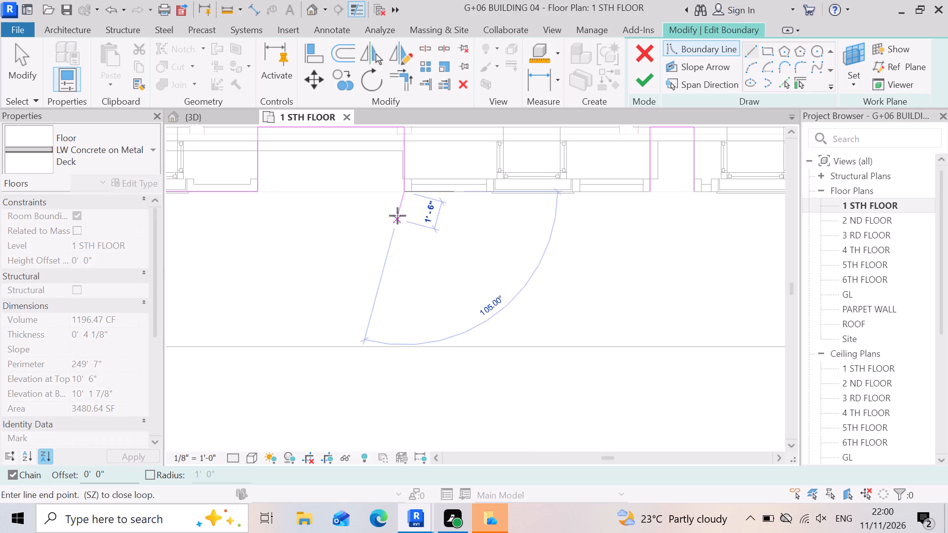
scroll(654, 198, up, 9)
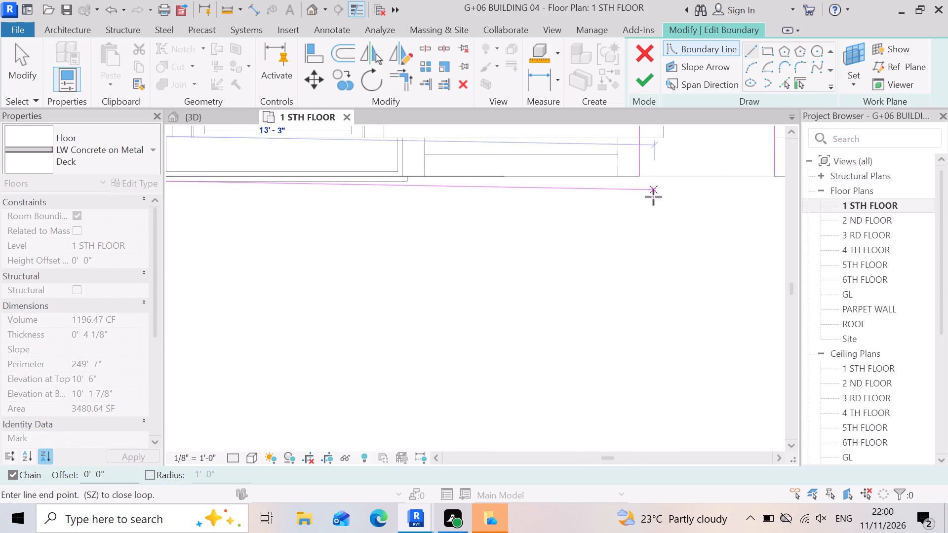
scroll(653, 197, up, 6)
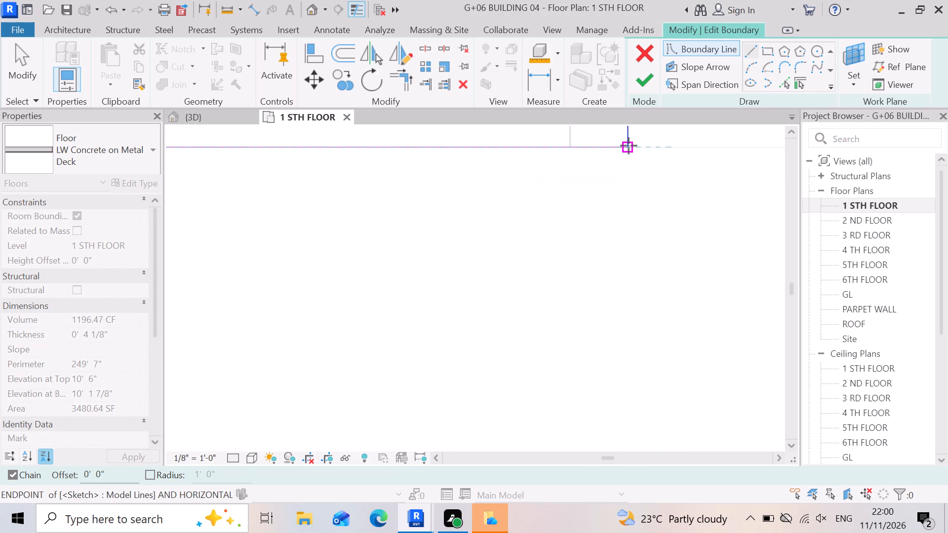
click(629, 146)
scroll(625, 194, down, 4)
scroll(638, 241, down, 5)
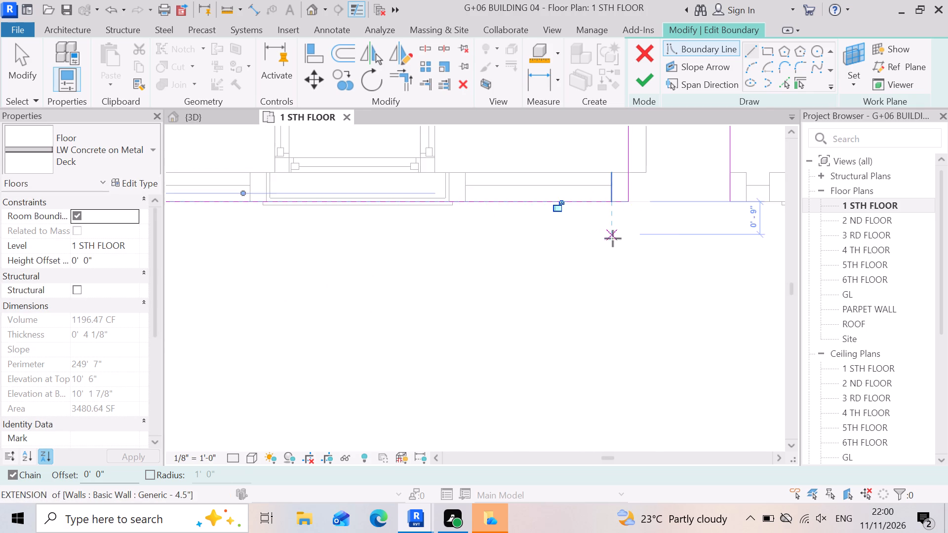
scroll(613, 238, down, 4)
scroll(499, 257, down, 4)
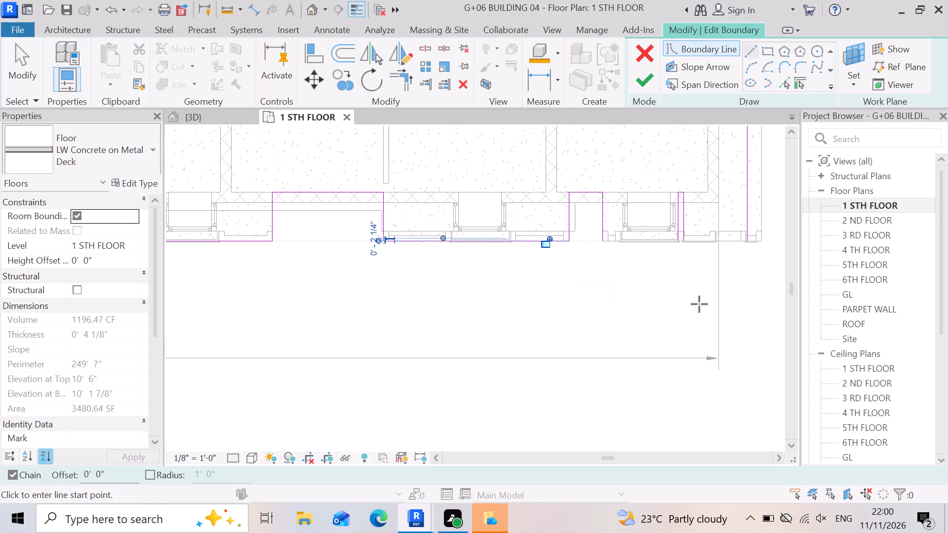
key(Escape)
Draw a slab boundary line about 5' 3" long along the outer front wall edge, from the fourth recess to the narrow fifth recess.
scroll(683, 286, up, 3)
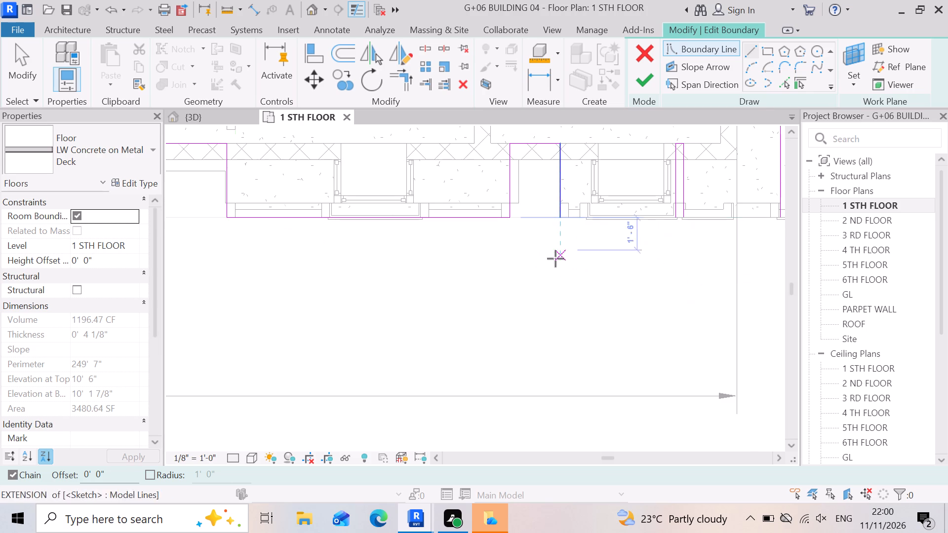
scroll(581, 229, up, 7)
click(524, 202)
scroll(521, 205, down, 3)
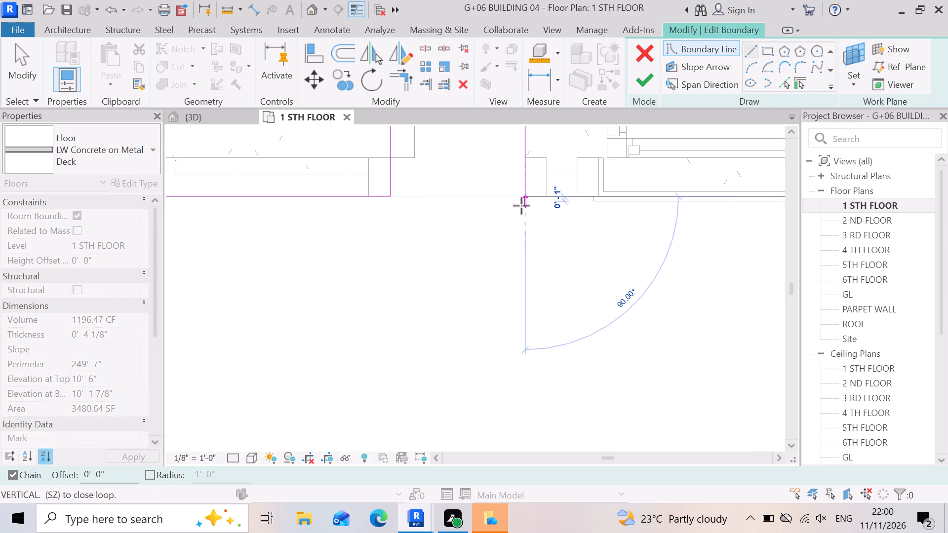
scroll(521, 206, down, 1)
scroll(692, 209, up, 6)
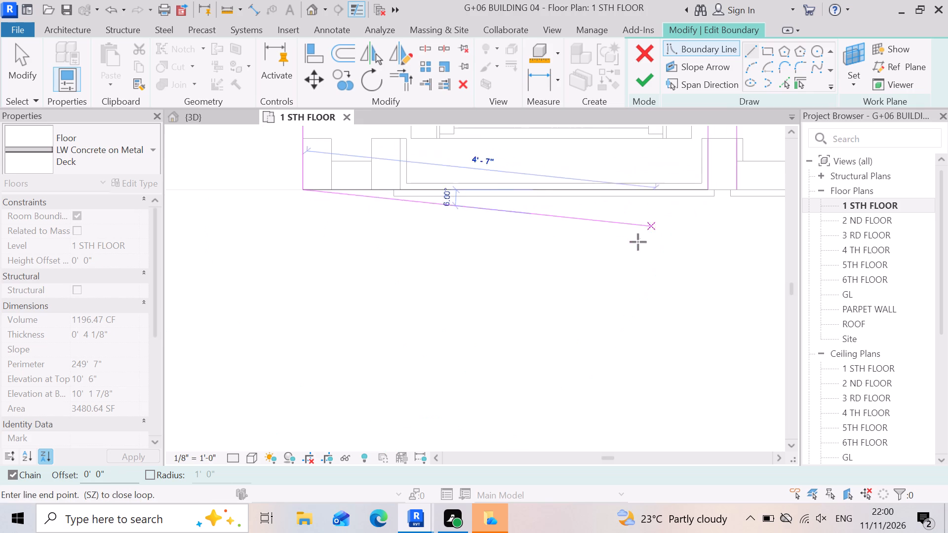
scroll(687, 208, up, 4)
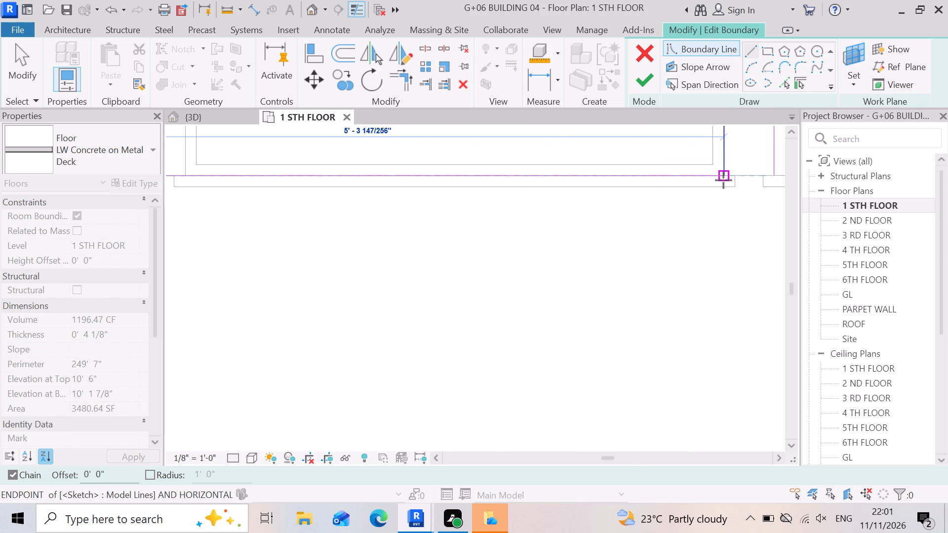
click(723, 180)
scroll(665, 216, down, 8)
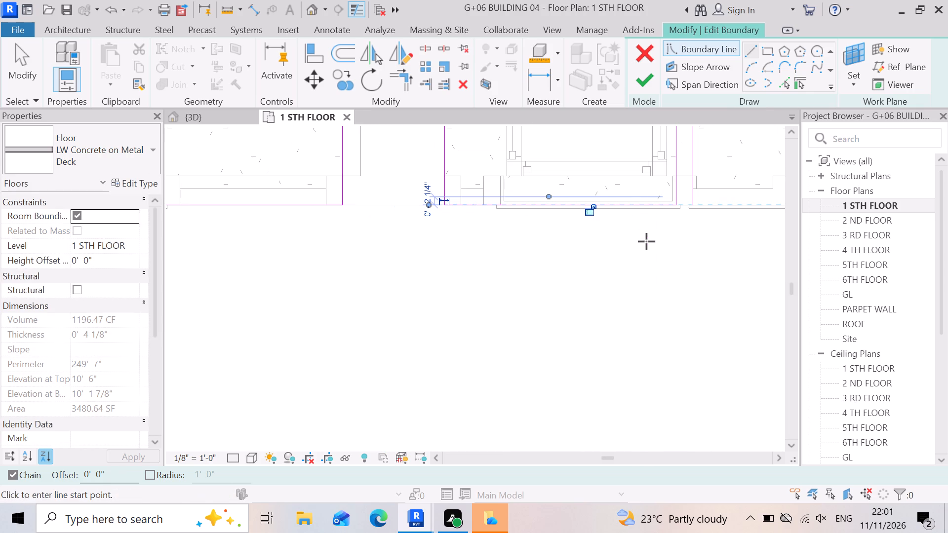
key(Escape)
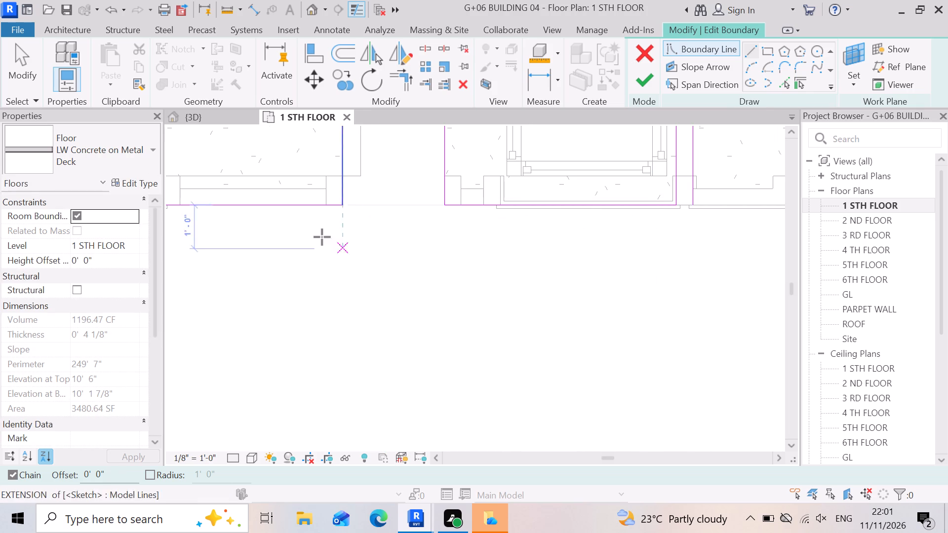
Draw a slab boundary line about 4' 5" long along the outer front wall edge, from the narrow fifth recess to the end side boundary.
scroll(552, 246, up, 4)
scroll(335, 283, down, 4)
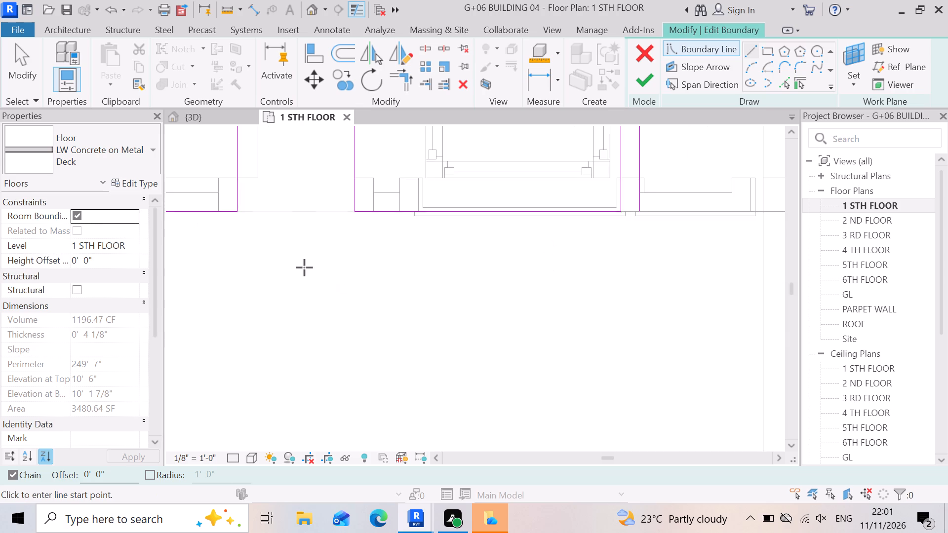
scroll(303, 267, down, 4)
scroll(564, 285, up, 3)
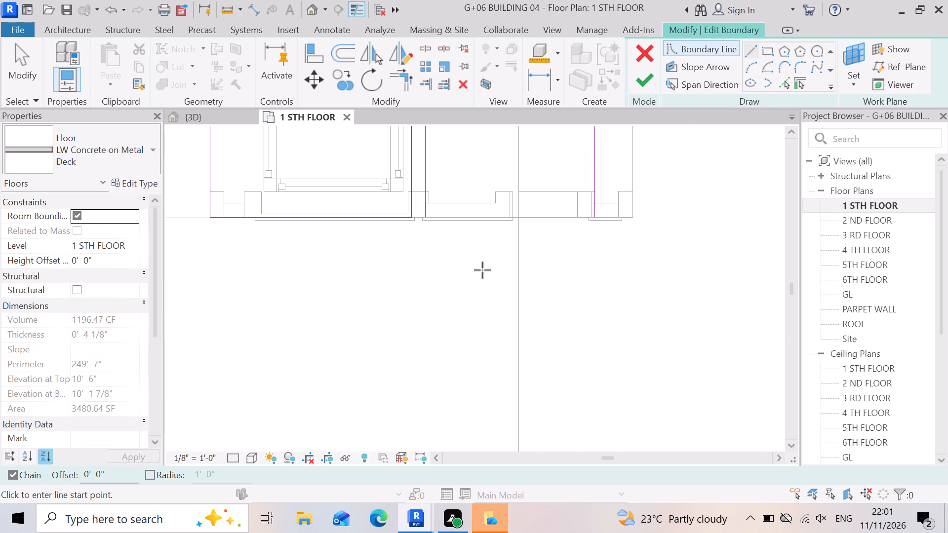
scroll(572, 236, up, 4)
scroll(316, 232, up, 3)
scroll(437, 275, down, 3)
scroll(410, 251, up, 2)
scroll(478, 276, down, 3)
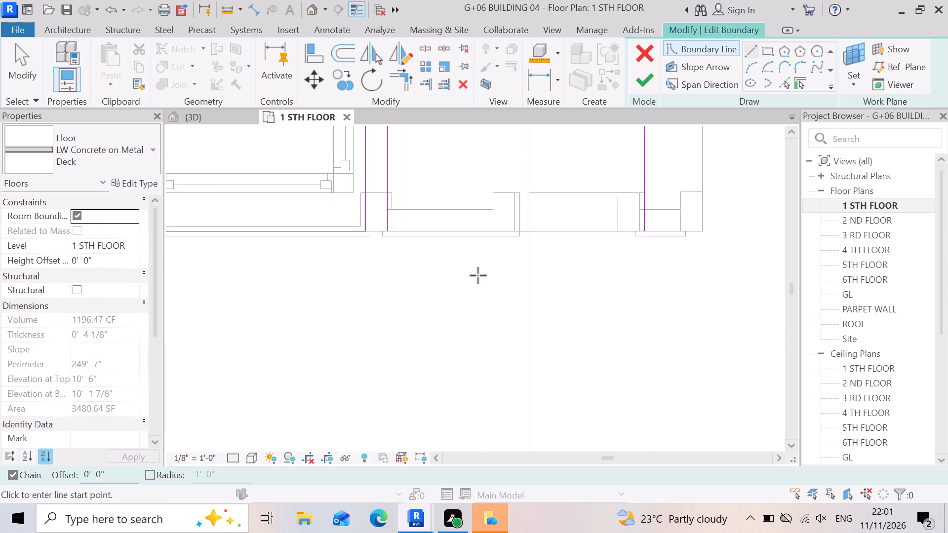
scroll(478, 275, down, 3)
scroll(428, 266, up, 4)
scroll(467, 272, down, 1)
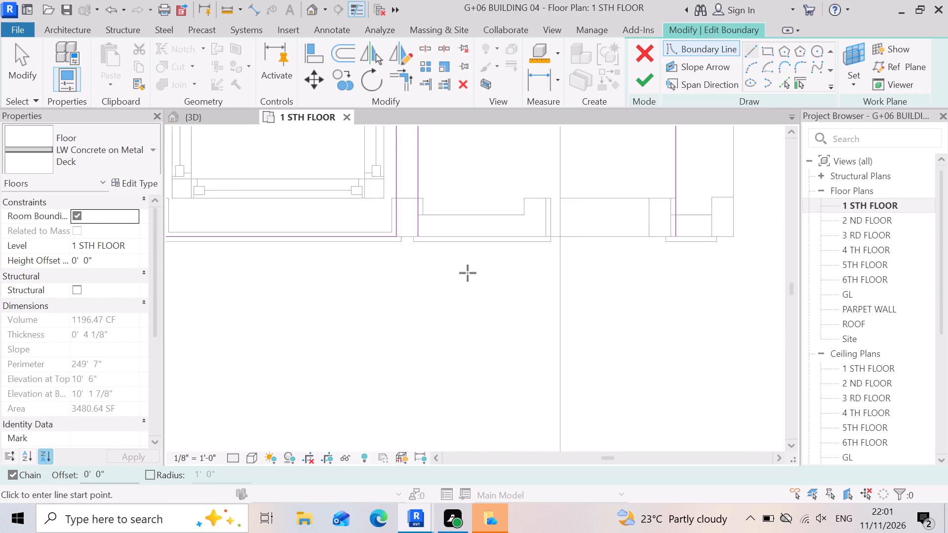
scroll(468, 273, down, 6)
scroll(501, 296, down, 3)
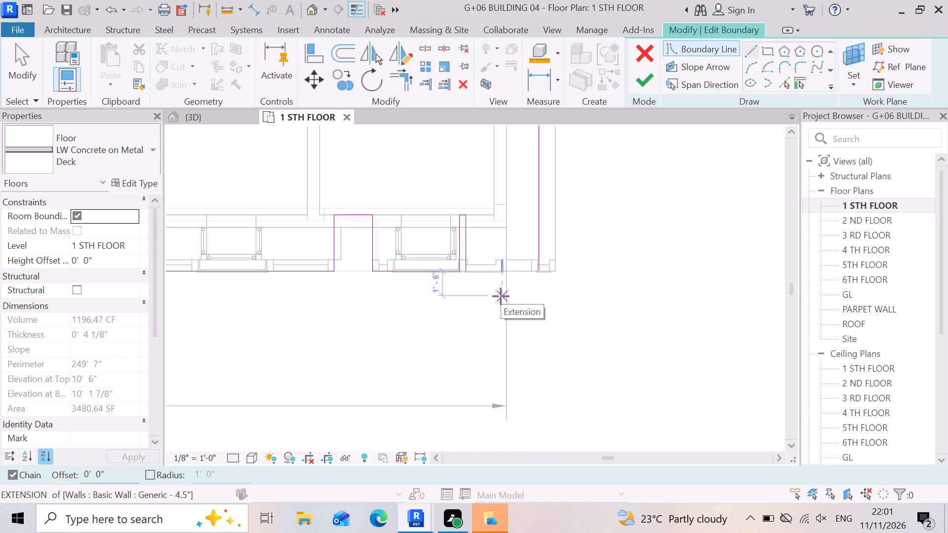
scroll(503, 317, up, 3)
scroll(456, 266, up, 5)
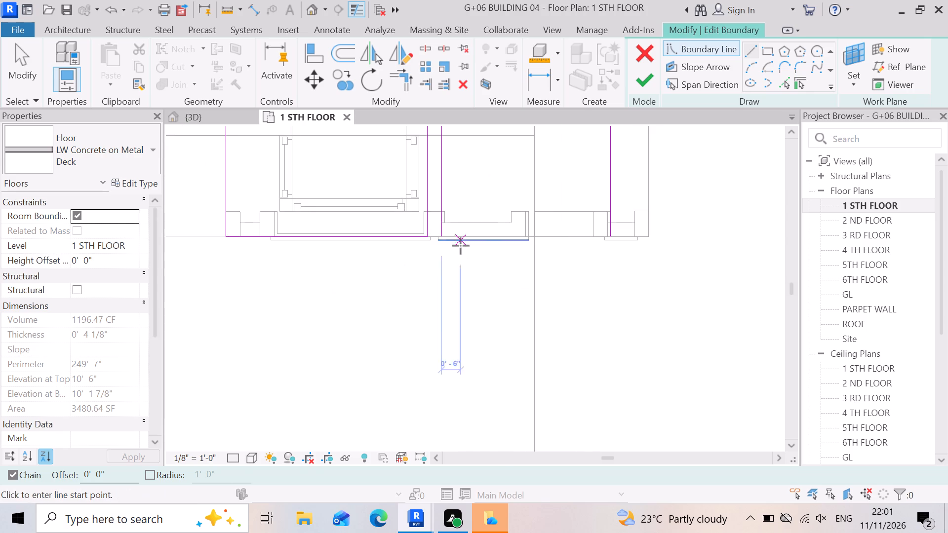
scroll(461, 246, up, 4)
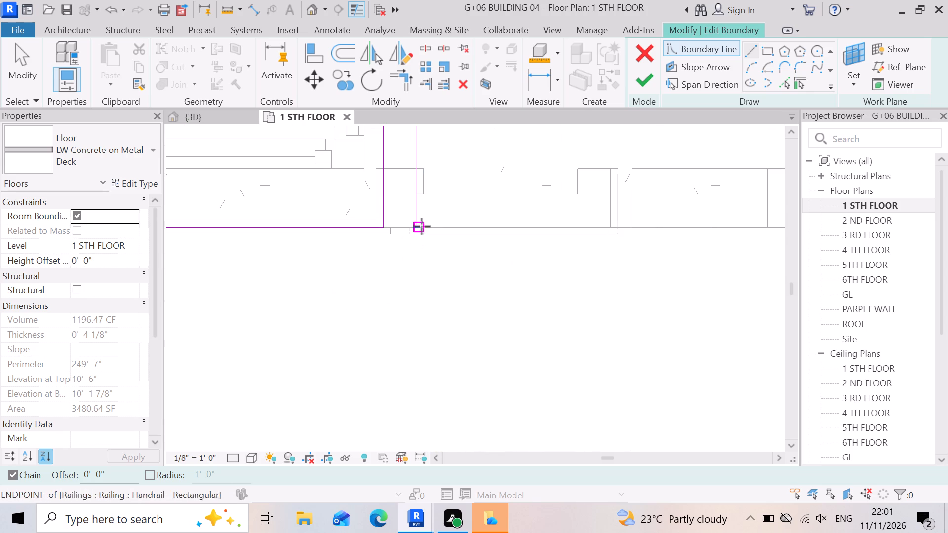
click(418, 225)
scroll(413, 227, down, 5)
scroll(589, 239, up, 3)
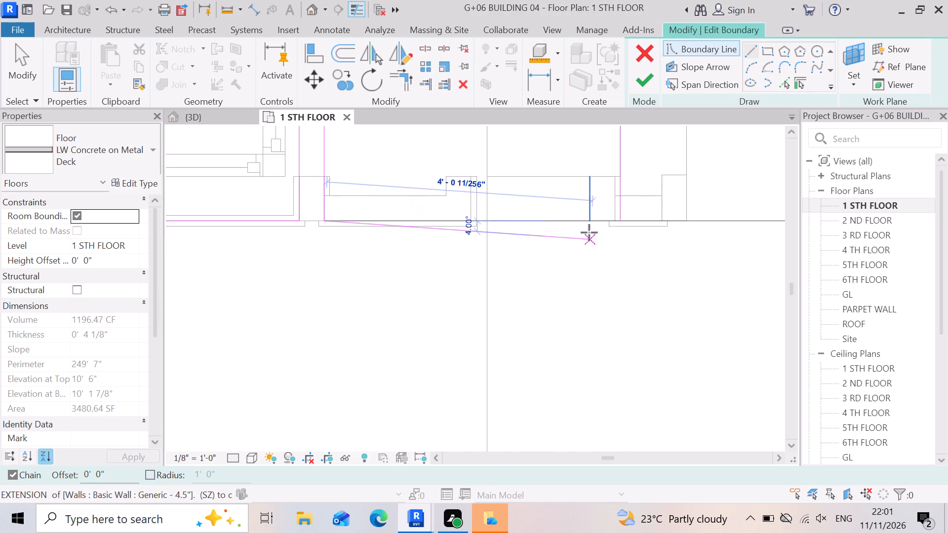
scroll(589, 232, up, 4)
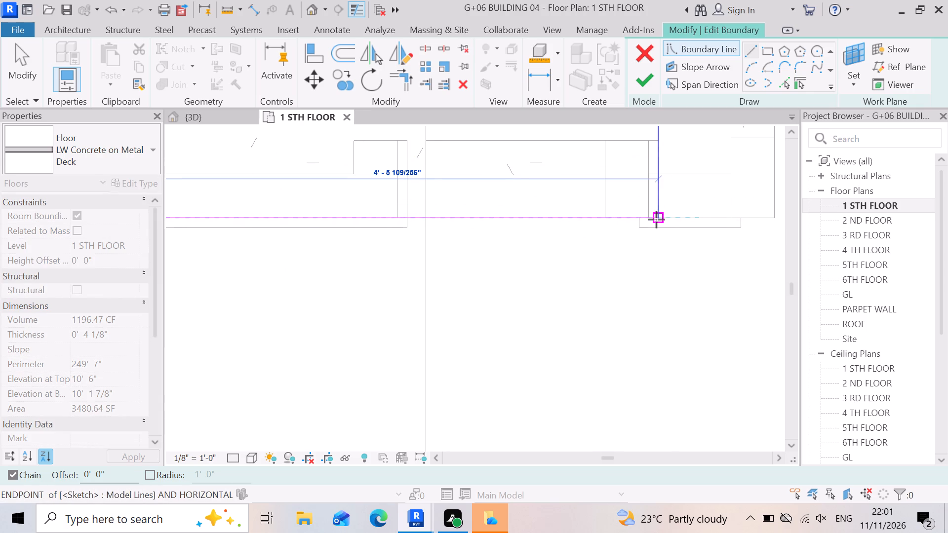
click(656, 220)
scroll(556, 277, down, 4)
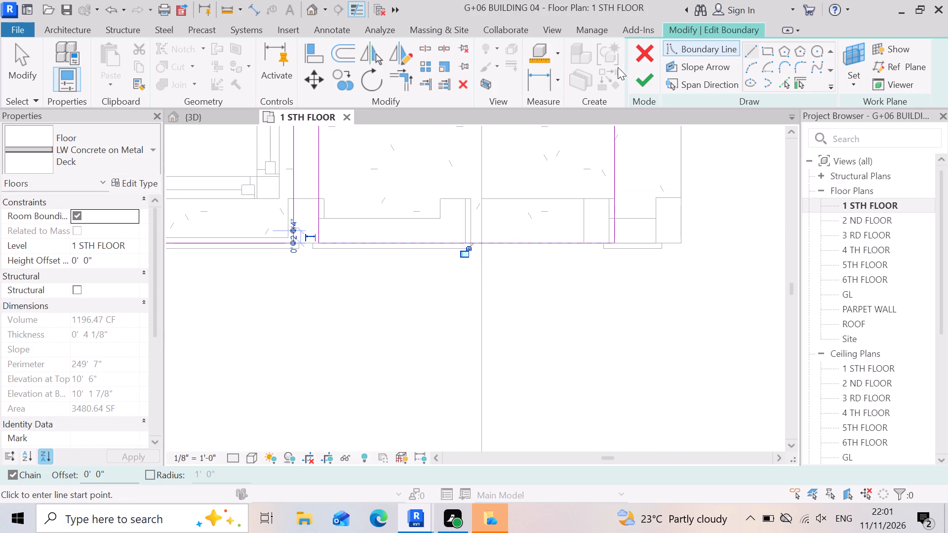
Finish the first-floor slab boundary edit and attach the walls reaching this level to the floor's bottom.
click(641, 82)
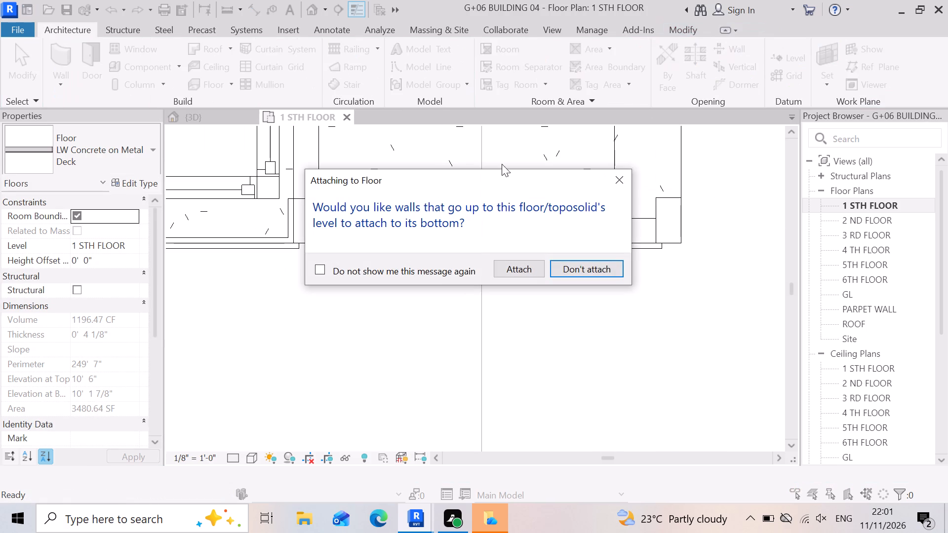
click(532, 268)
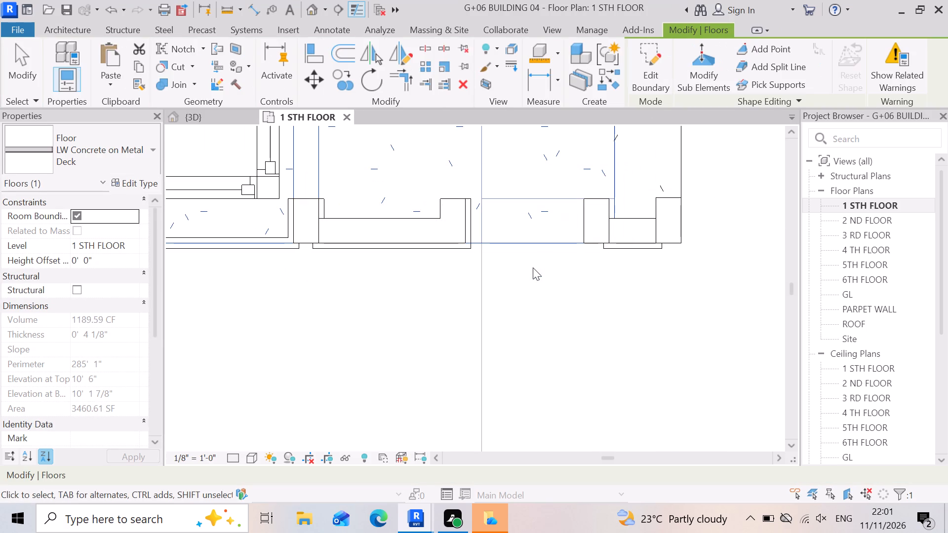
Open the 3D view, clear the floor selection and examine the reworked slab edge at the first front recesses between balconies.
scroll(550, 264, down, 13)
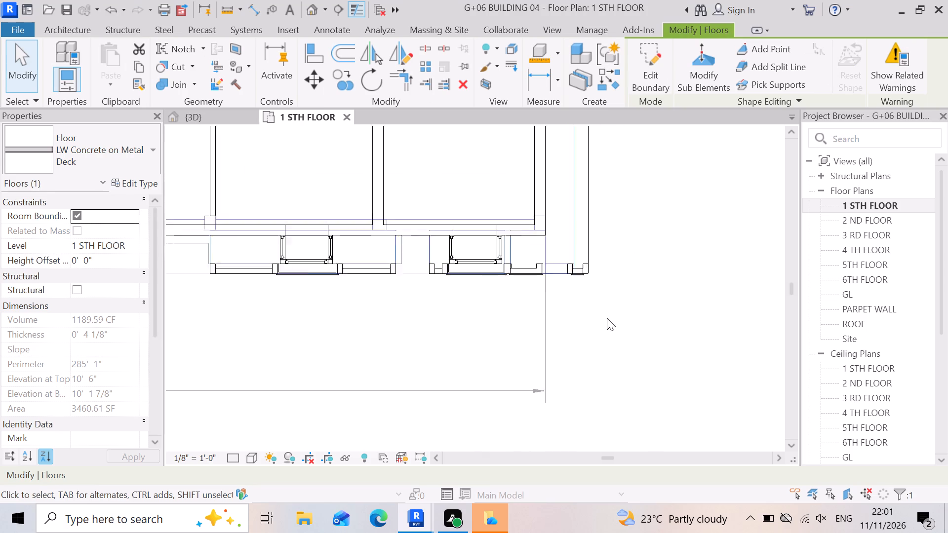
scroll(624, 354, down, 4)
scroll(692, 336, down, 6)
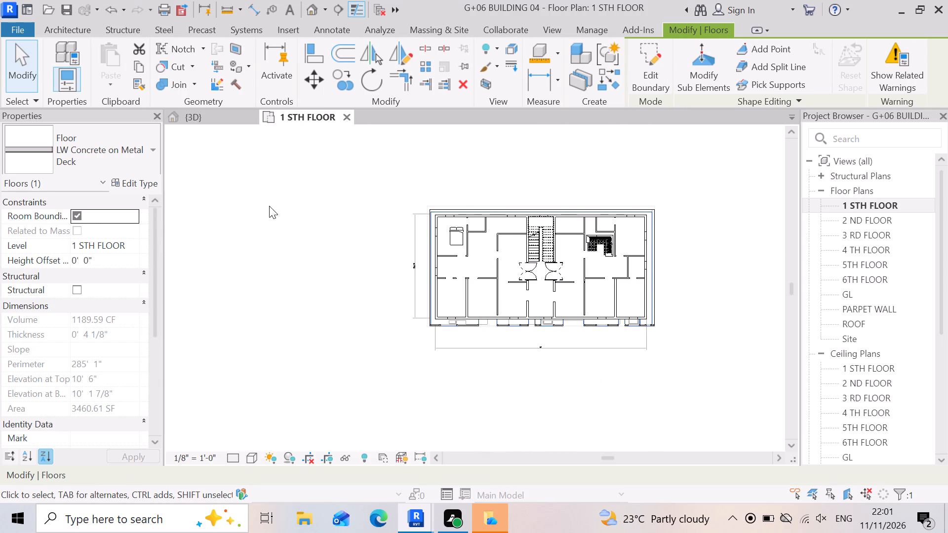
click(210, 119)
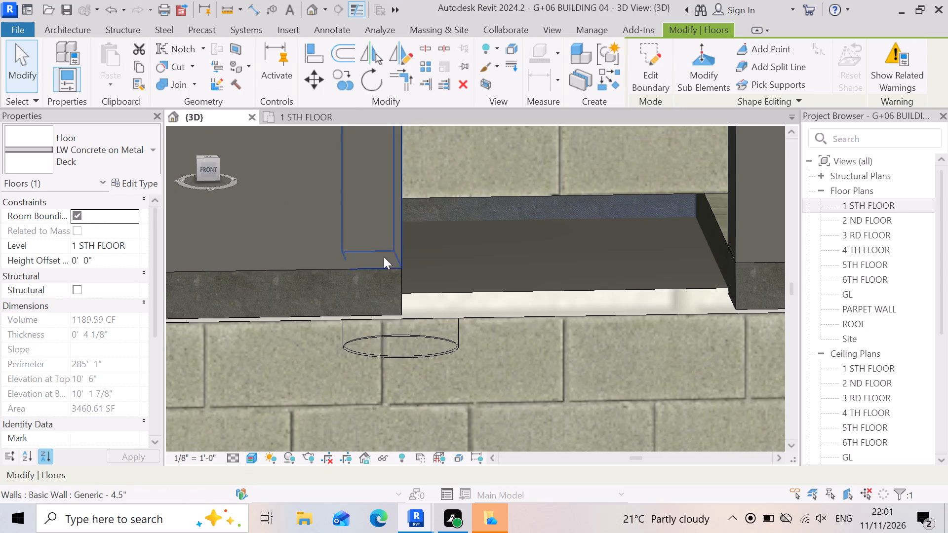
scroll(509, 213, down, 13)
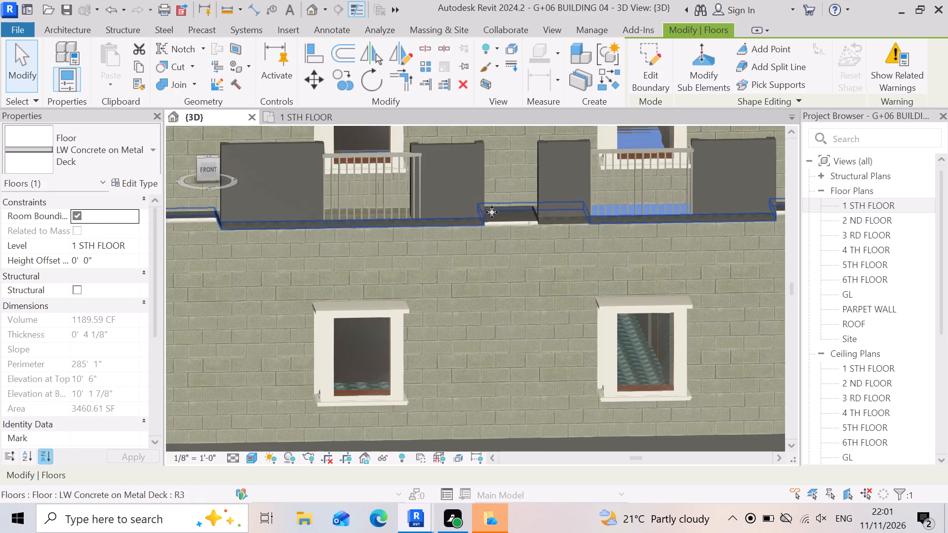
scroll(508, 207, down, 3)
scroll(551, 216, down, 4)
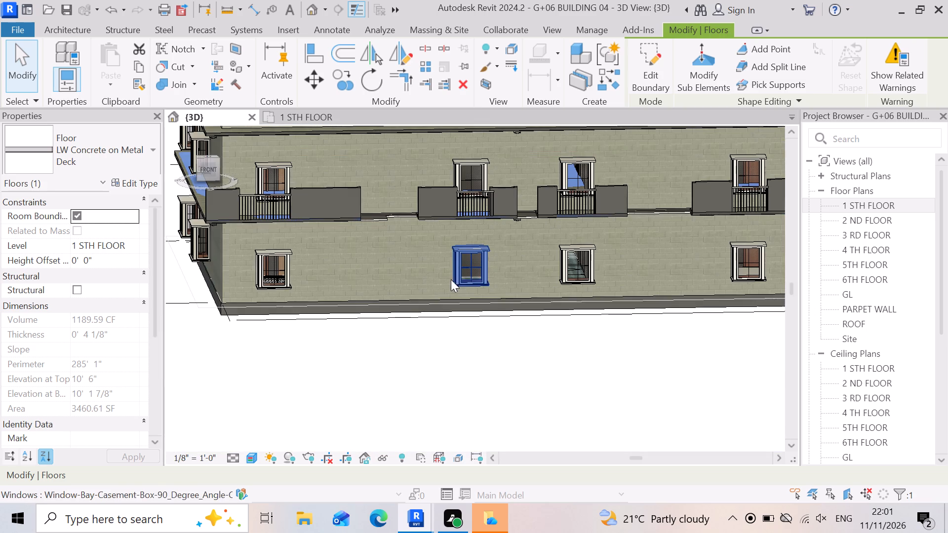
scroll(555, 203, down, 4)
click(240, 385)
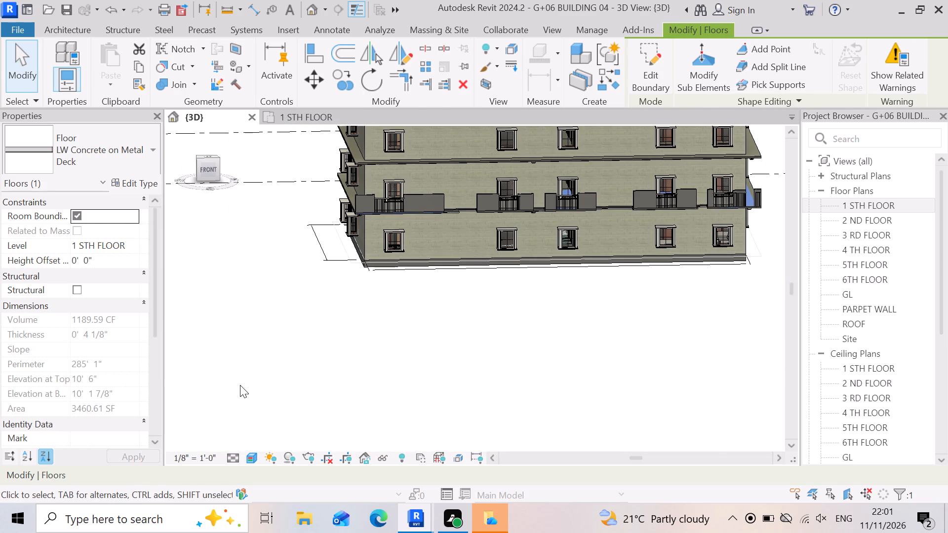
scroll(443, 227, up, 16)
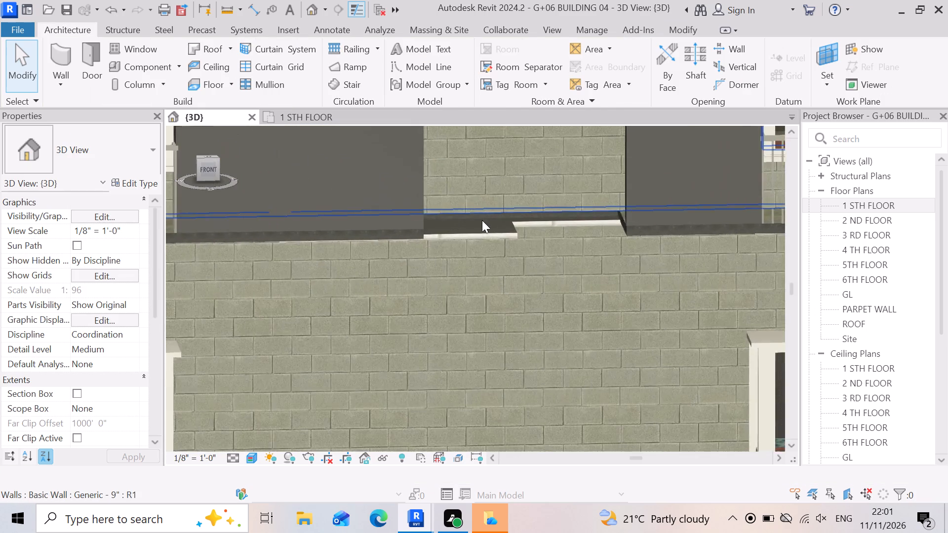
scroll(355, 269, up, 4)
scroll(379, 222, down, 4)
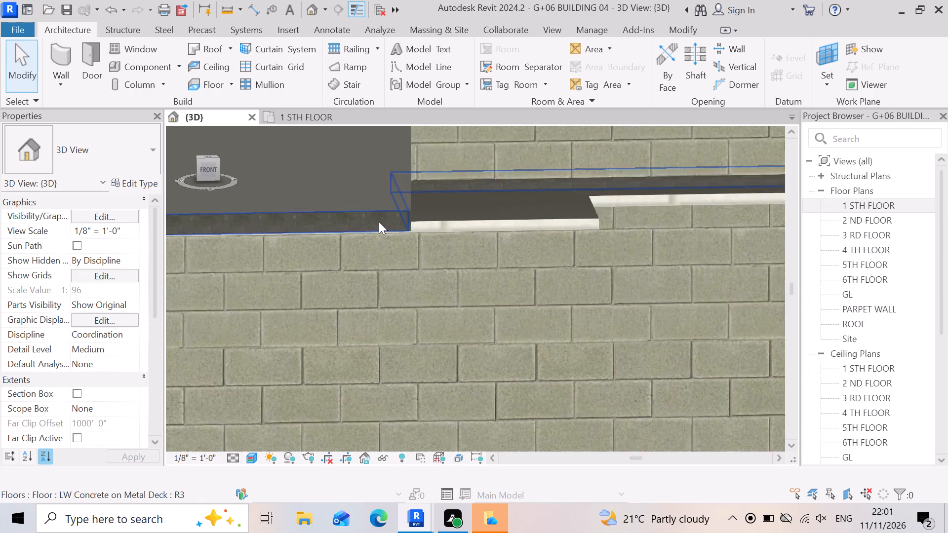
scroll(379, 221, down, 8)
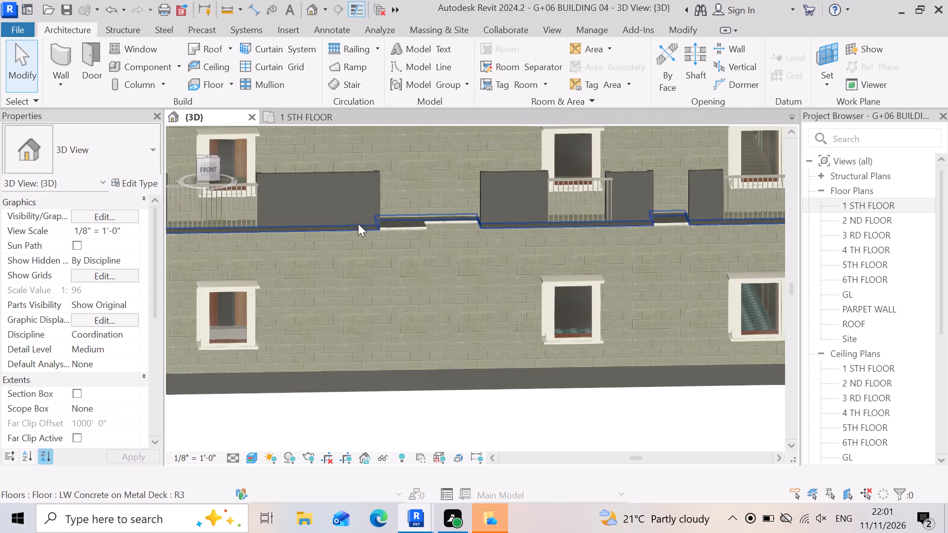
scroll(709, 187, up, 15)
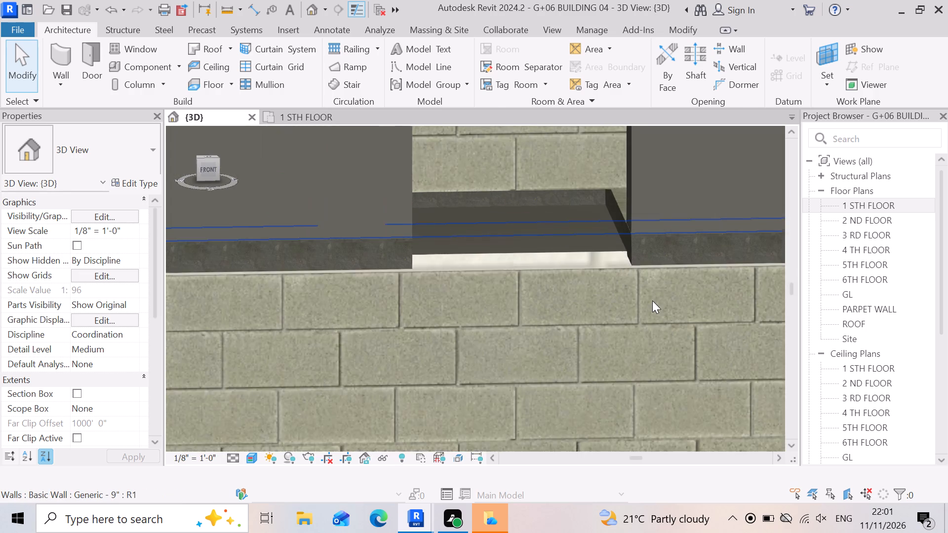
scroll(652, 301, up, 1)
scroll(528, 293, down, 4)
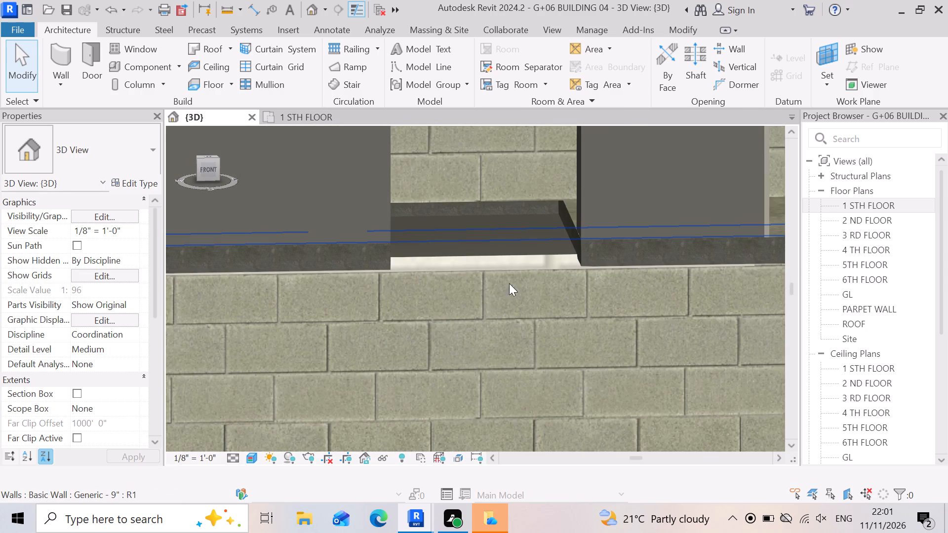
scroll(565, 259, down, 4)
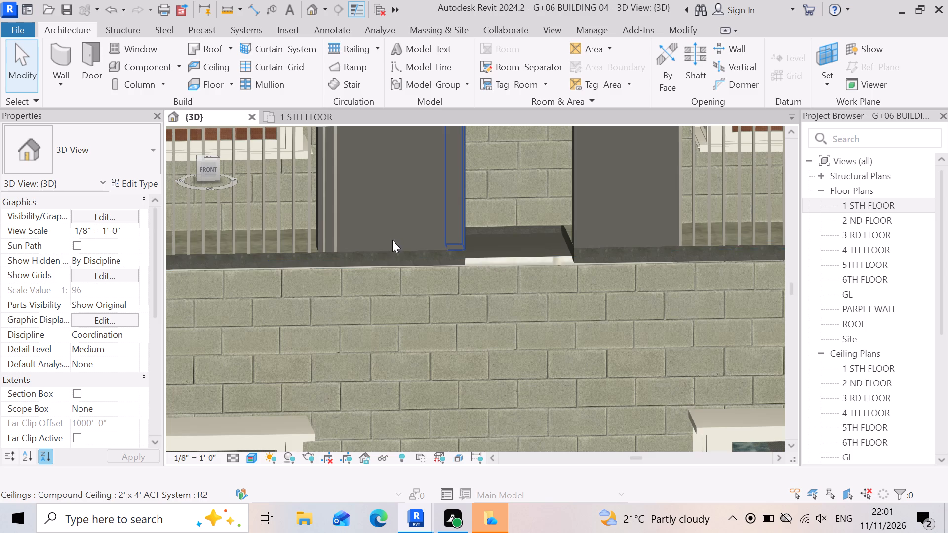
scroll(561, 271, down, 4)
scroll(444, 265, down, 4)
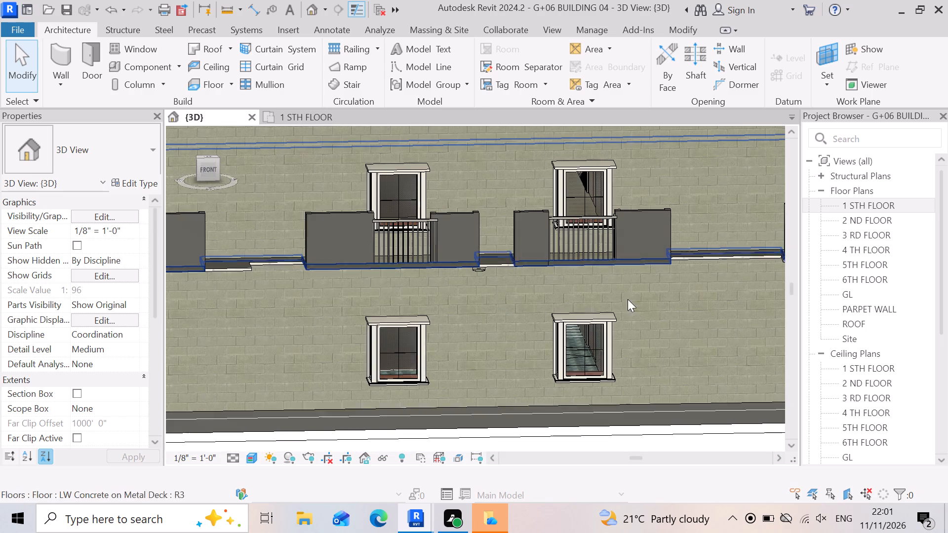
Examine the slab edge and the ceiling edge beneath it at the remaining front recesses and balconies in 3D.
scroll(741, 262, up, 6)
scroll(346, 264, up, 4)
scroll(298, 243, down, 4)
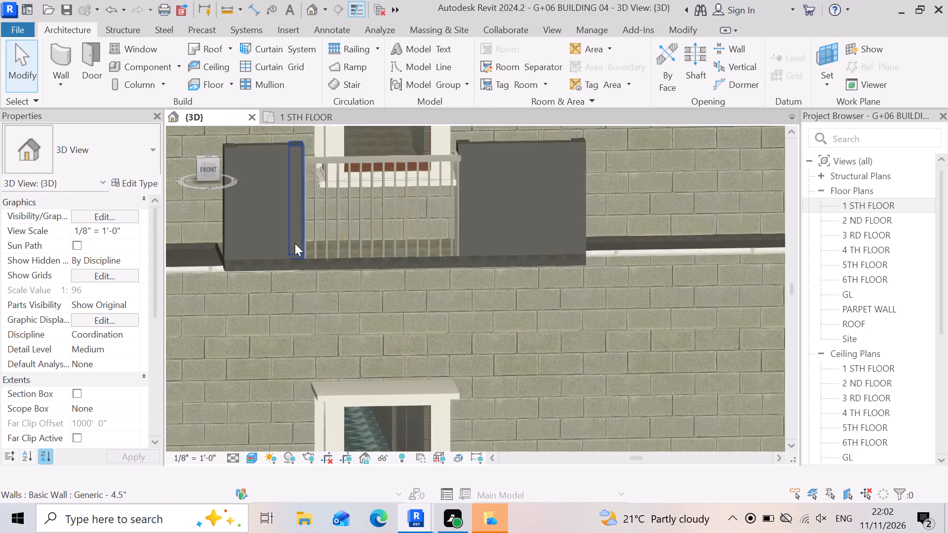
scroll(295, 243, down, 8)
scroll(522, 260, up, 4)
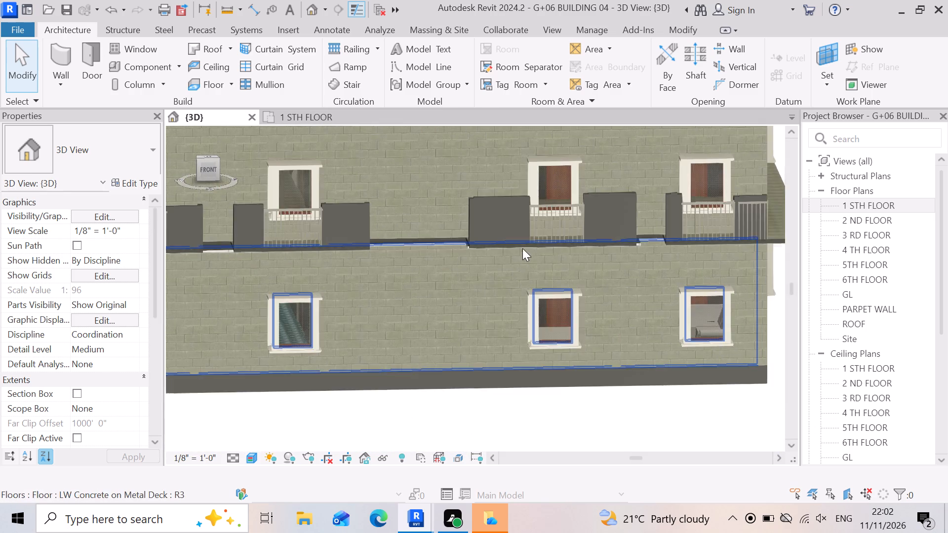
scroll(522, 248, up, 1)
scroll(361, 232, up, 6)
scroll(443, 248, down, 4)
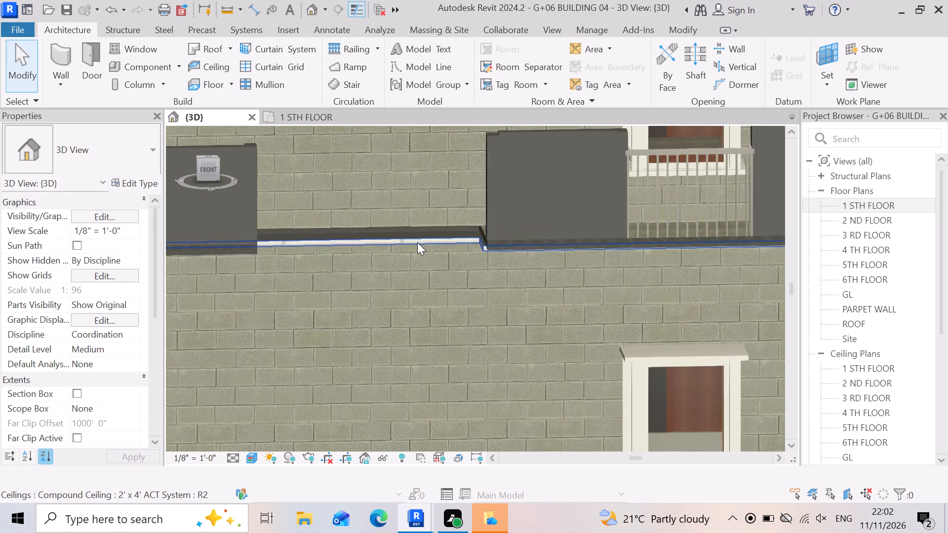
scroll(302, 227, down, 3)
scroll(411, 233, up, 15)
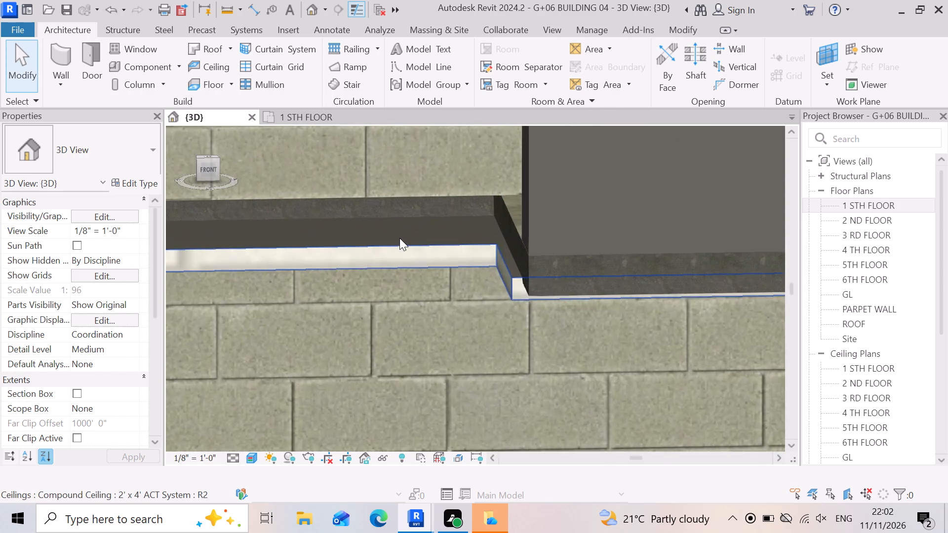
scroll(373, 252, down, 7)
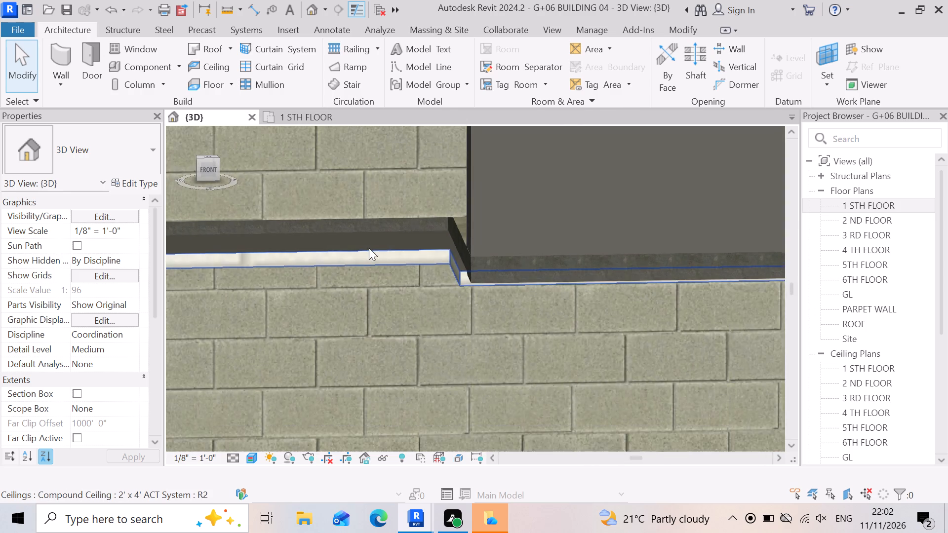
scroll(369, 248, down, 10)
scroll(423, 211, up, 4)
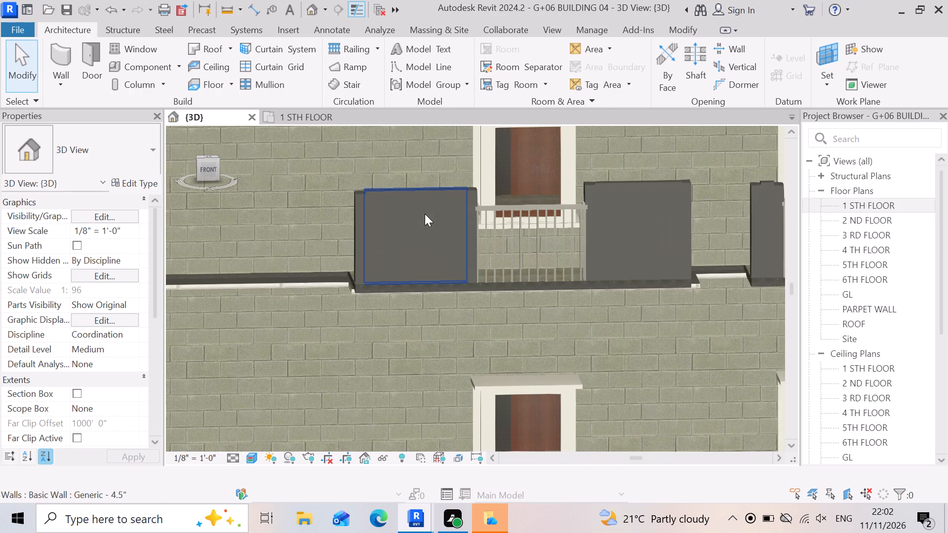
scroll(353, 278, up, 9)
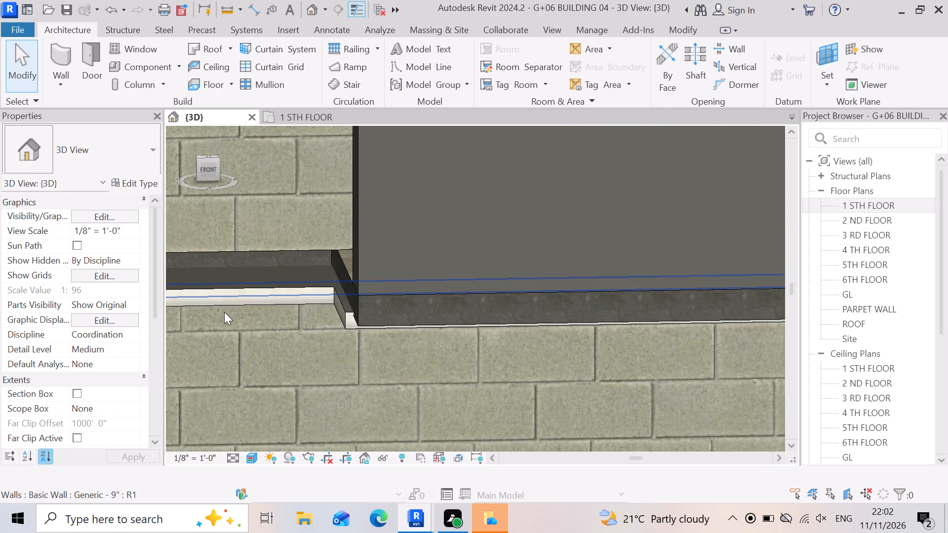
scroll(475, 239, down, 4)
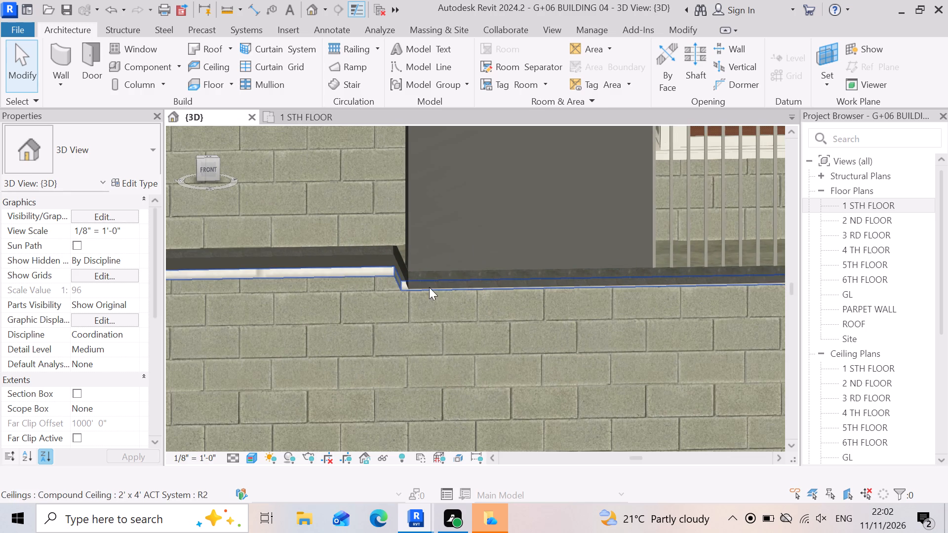
scroll(467, 245, down, 3)
scroll(424, 236, down, 4)
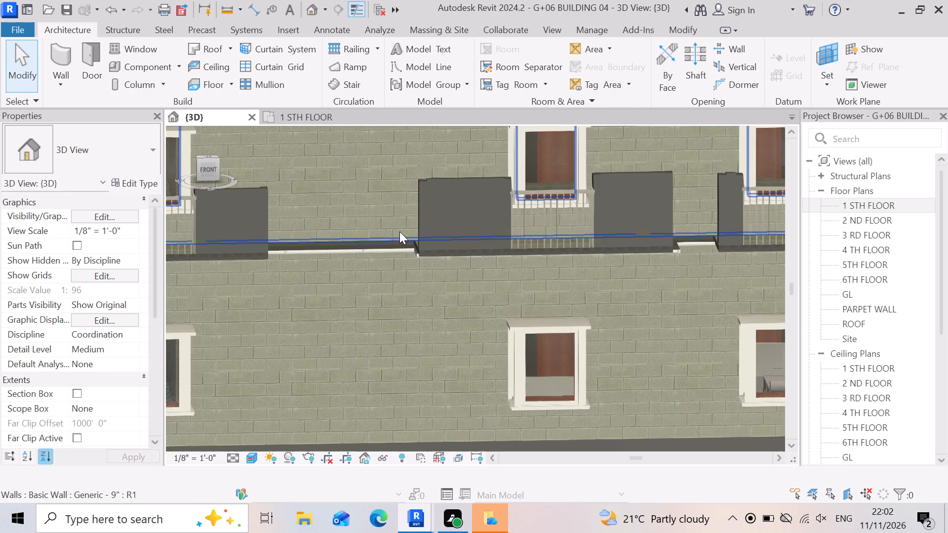
scroll(361, 249, down, 3)
scroll(562, 219, up, 5)
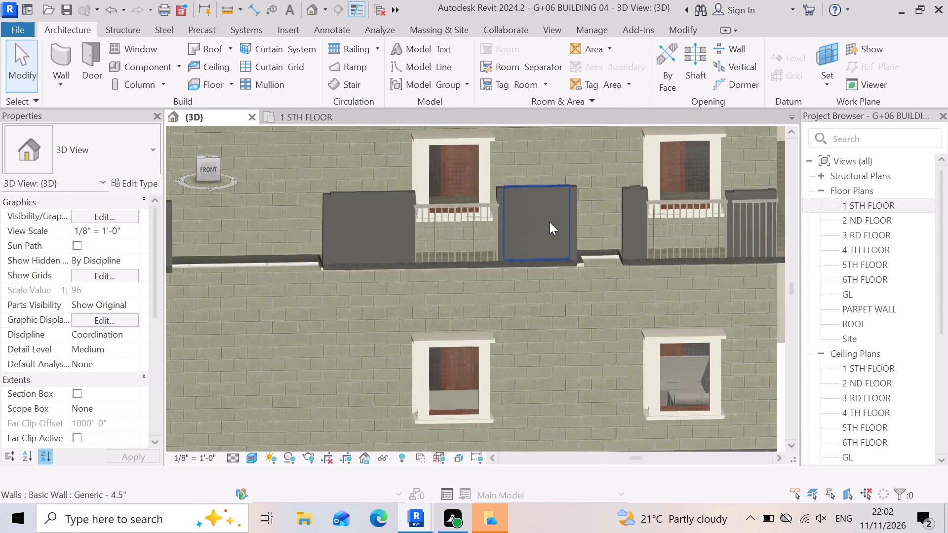
Examine the slab edge and the ceiling corner beneath it at the narrow front recess beside the end balcony.
scroll(550, 222, up, 13)
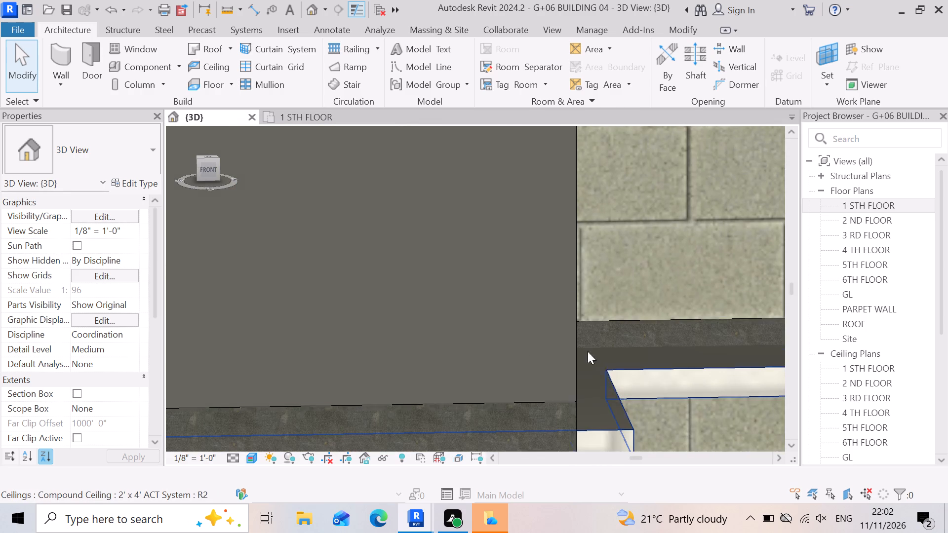
scroll(580, 343, up, 3)
scroll(528, 260, down, 7)
scroll(445, 296, down, 2)
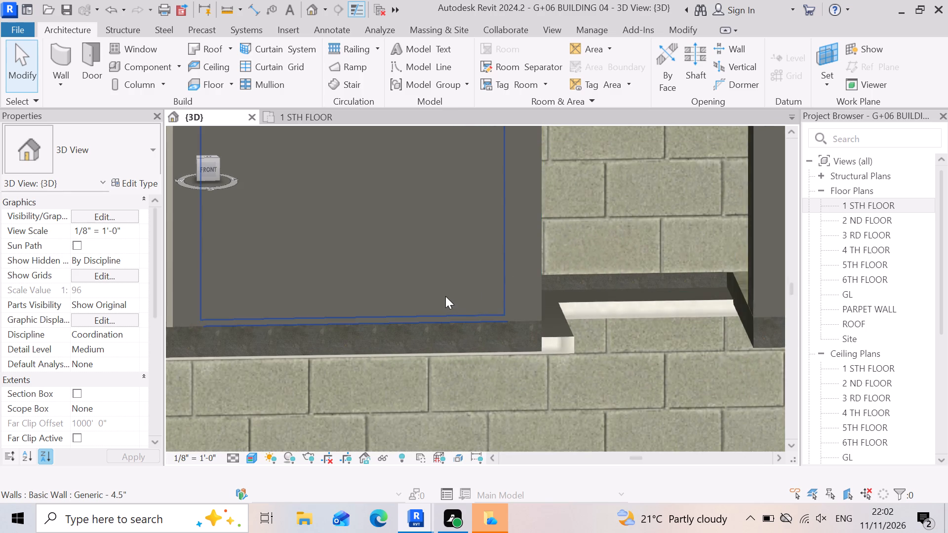
scroll(445, 296, down, 7)
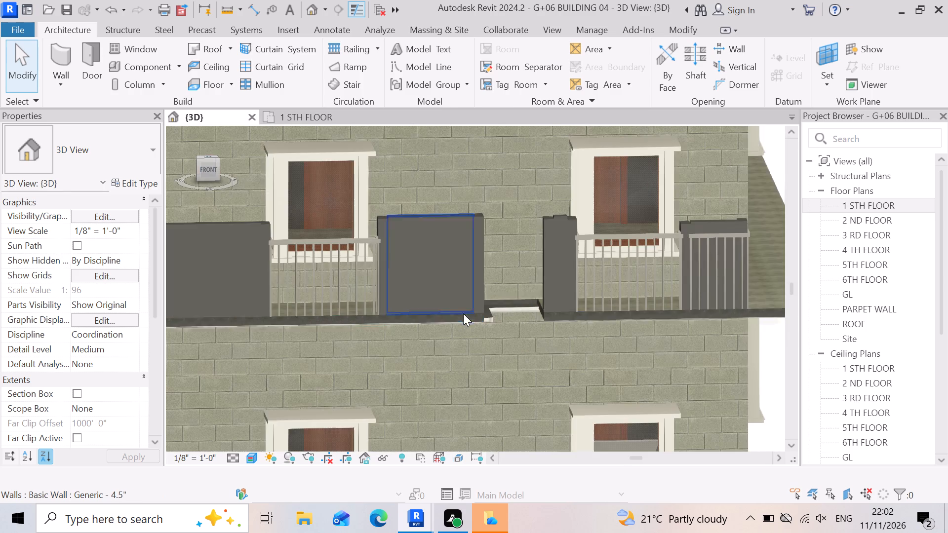
scroll(488, 315, up, 6)
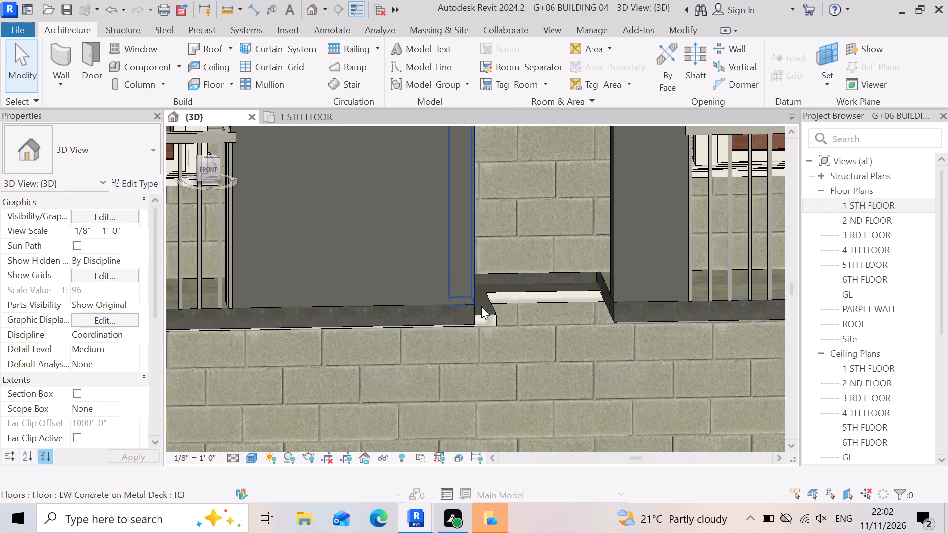
scroll(481, 306, down, 4)
scroll(486, 314, up, 14)
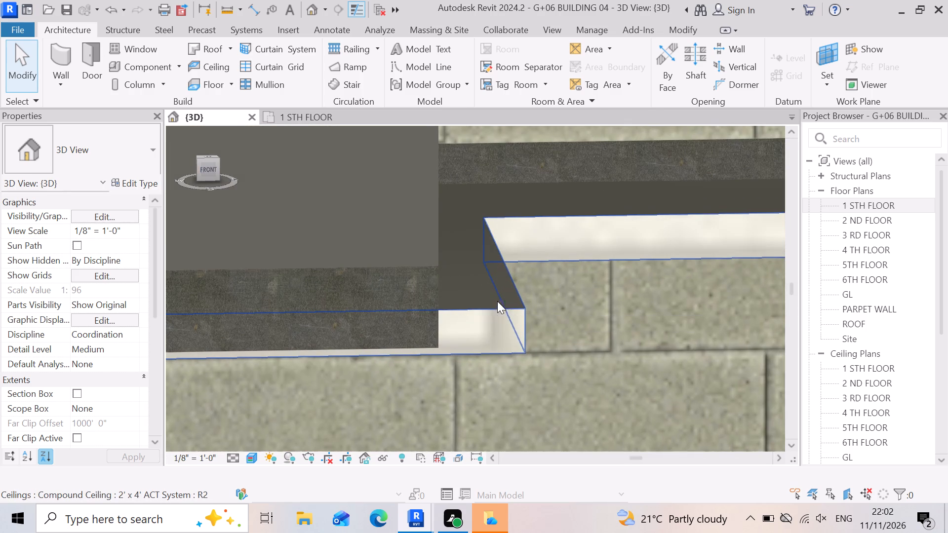
scroll(445, 288, down, 8)
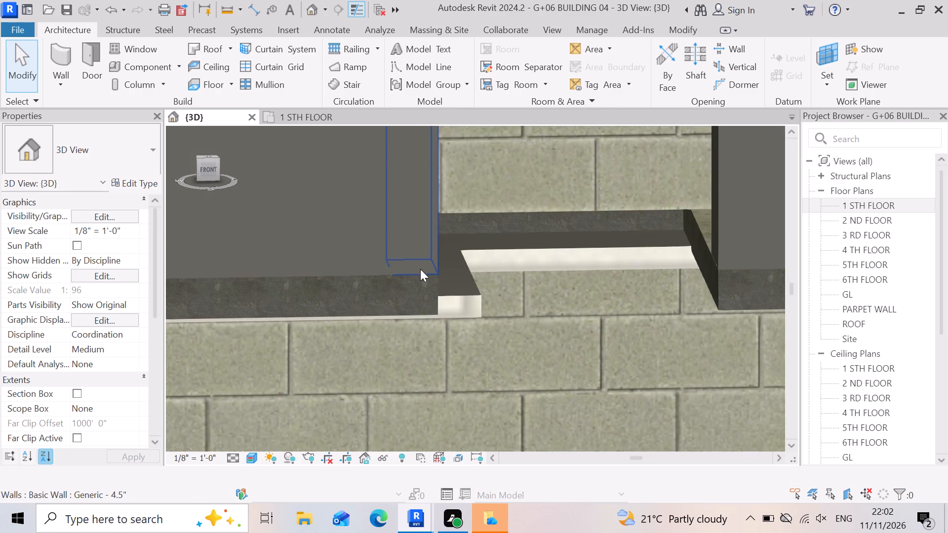
scroll(420, 269, down, 8)
Examine the slab edge, railings and ceiling light under the end balcony at the building's corner.
scroll(682, 288, up, 4)
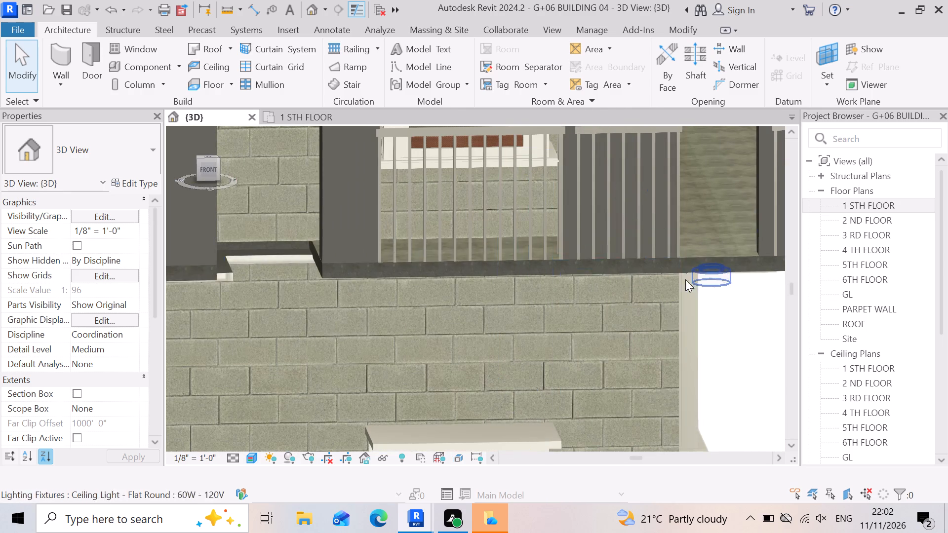
scroll(561, 279, down, 5)
scroll(661, 274, up, 6)
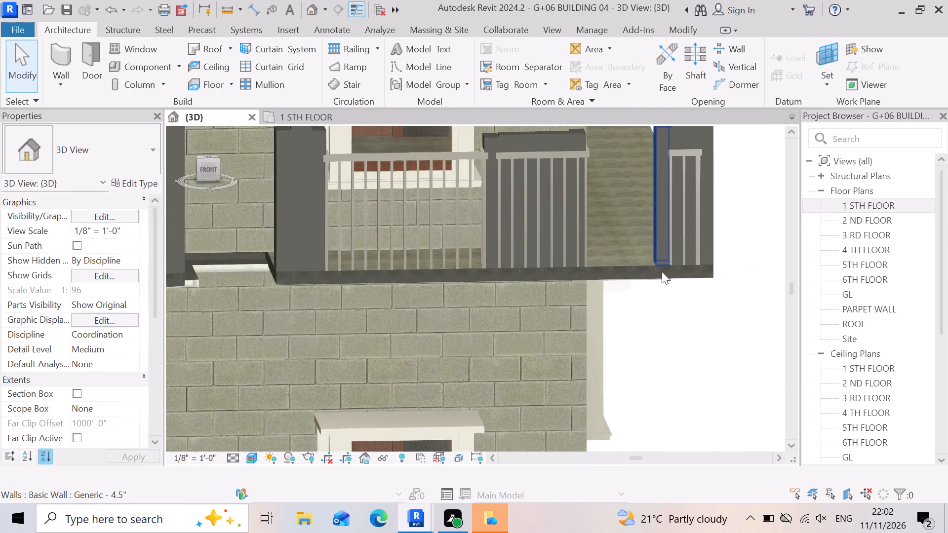
scroll(554, 293, down, 3)
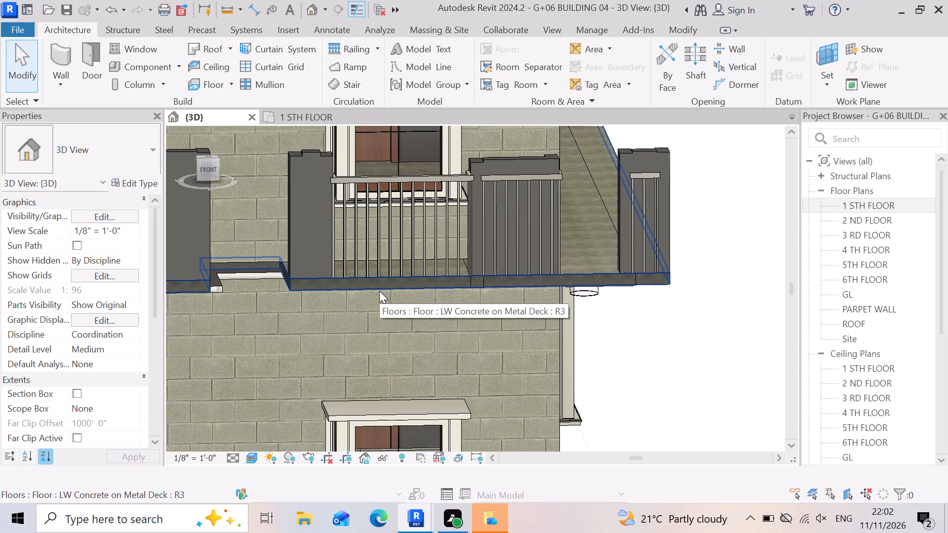
scroll(593, 204, up, 4)
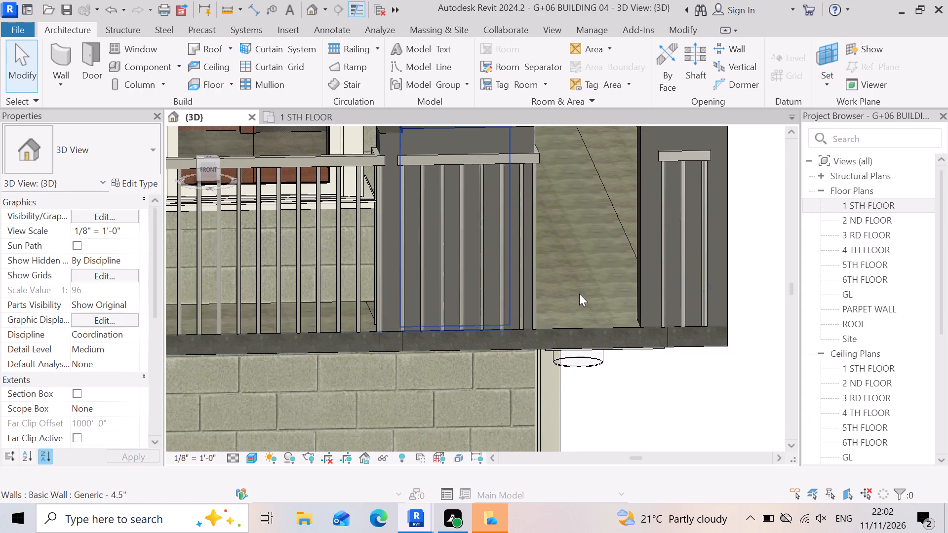
scroll(559, 270, down, 4)
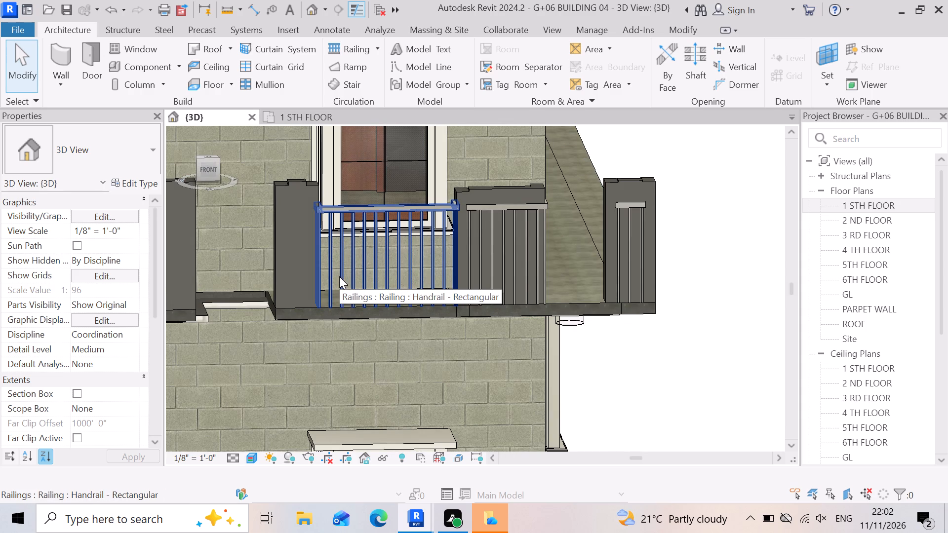
scroll(474, 250, up, 3)
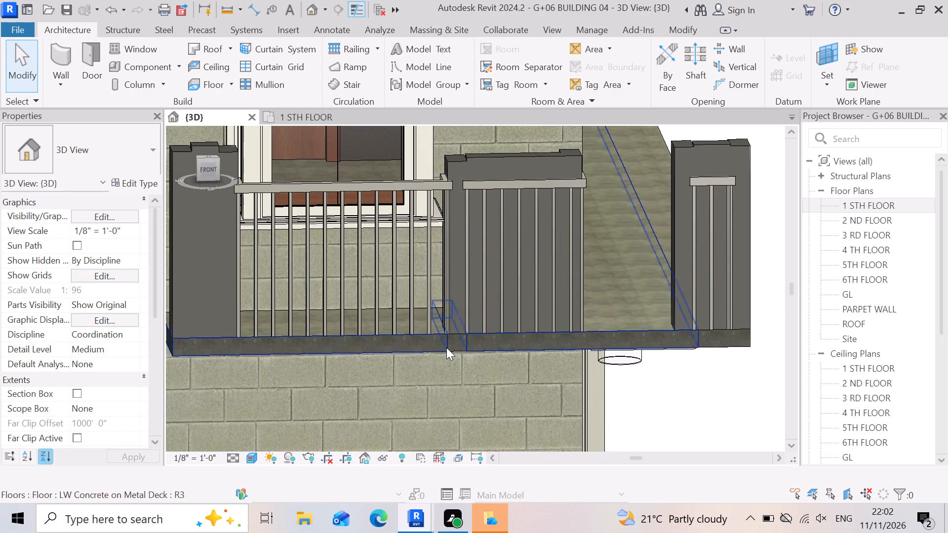
scroll(585, 286, down, 8)
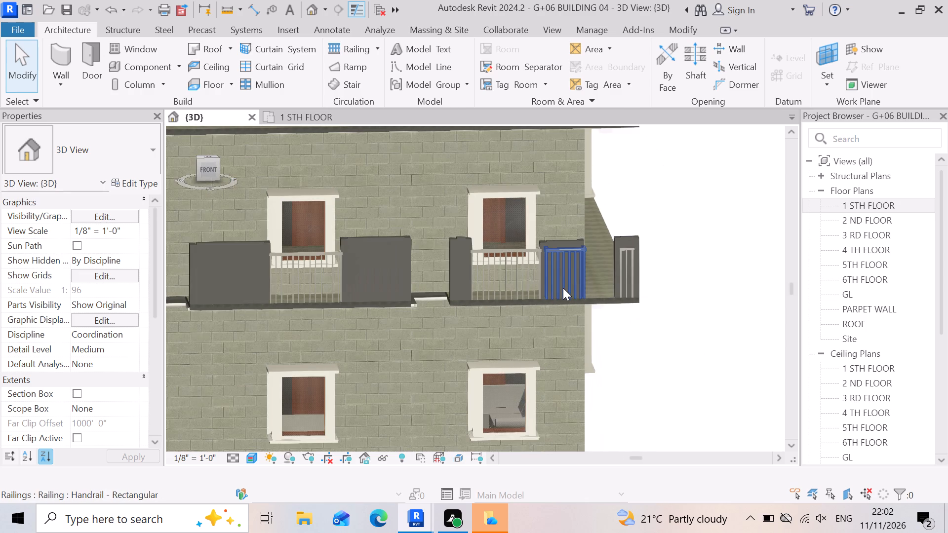
scroll(562, 287, up, 3)
scroll(708, 258, up, 5)
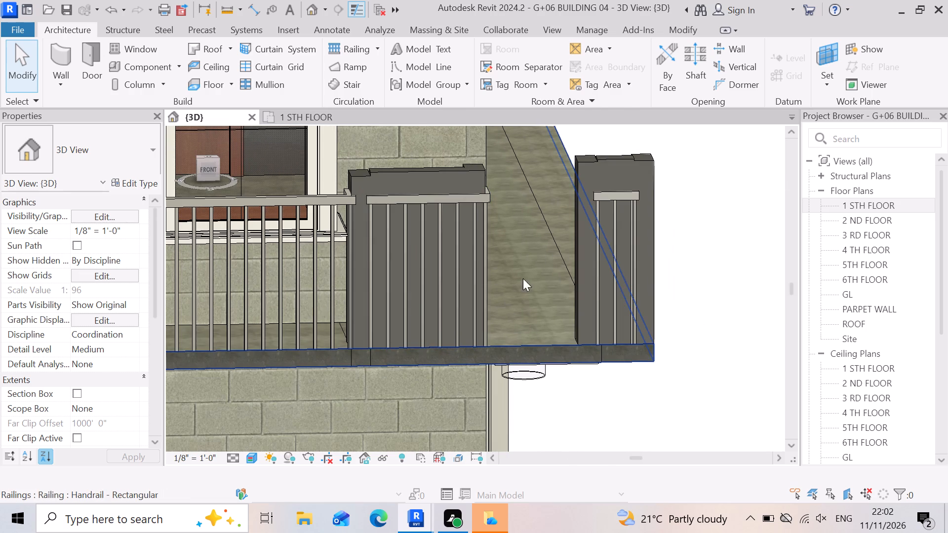
scroll(536, 291, down, 4)
scroll(582, 293, down, 8)
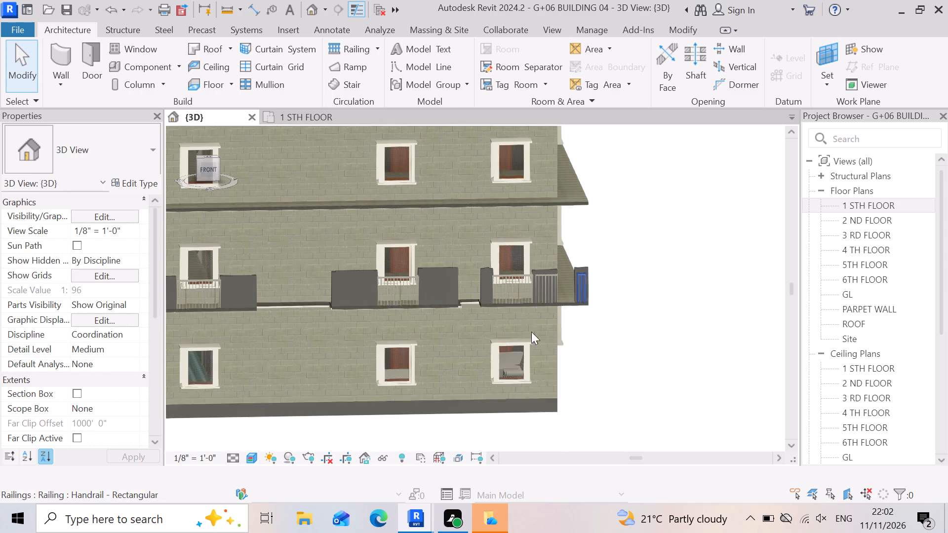
Inspect the ceiling edge against the slab edge at the narrow recess beside the end balcony again.
scroll(445, 349, up, 13)
scroll(536, 203, up, 3)
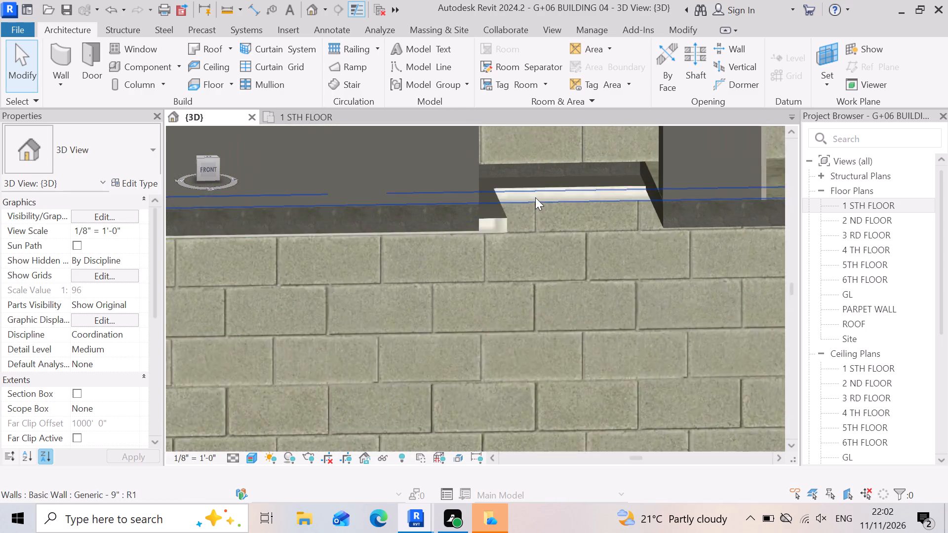
scroll(535, 197, up, 6)
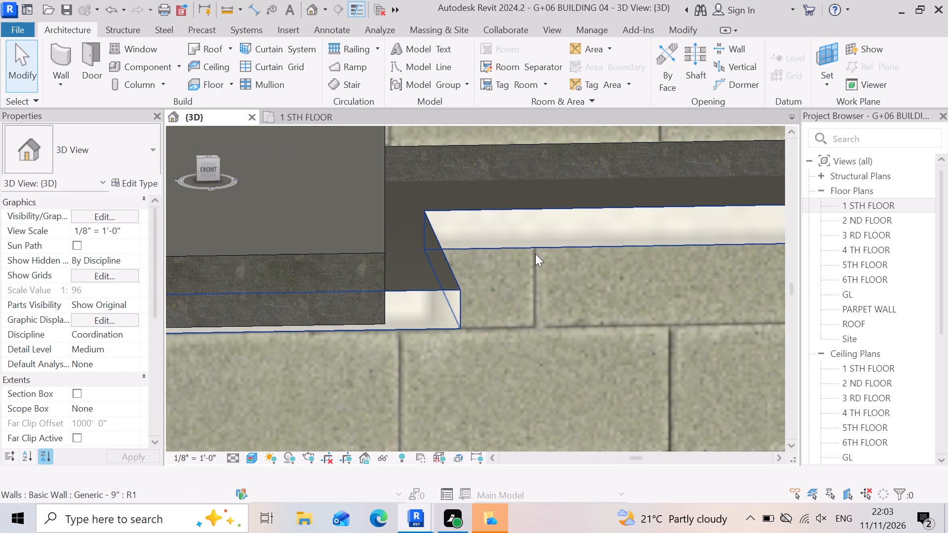
scroll(571, 171, up, 6)
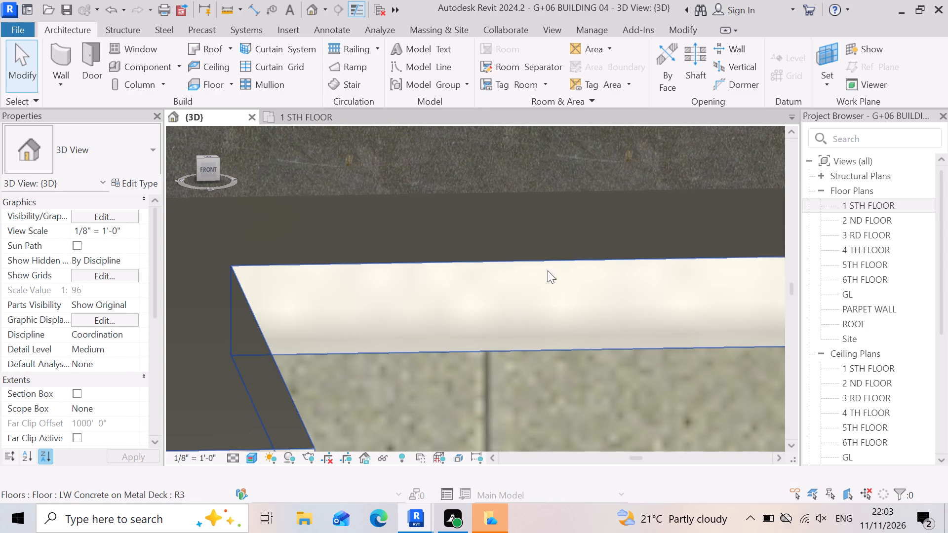
scroll(543, 239, down, 13)
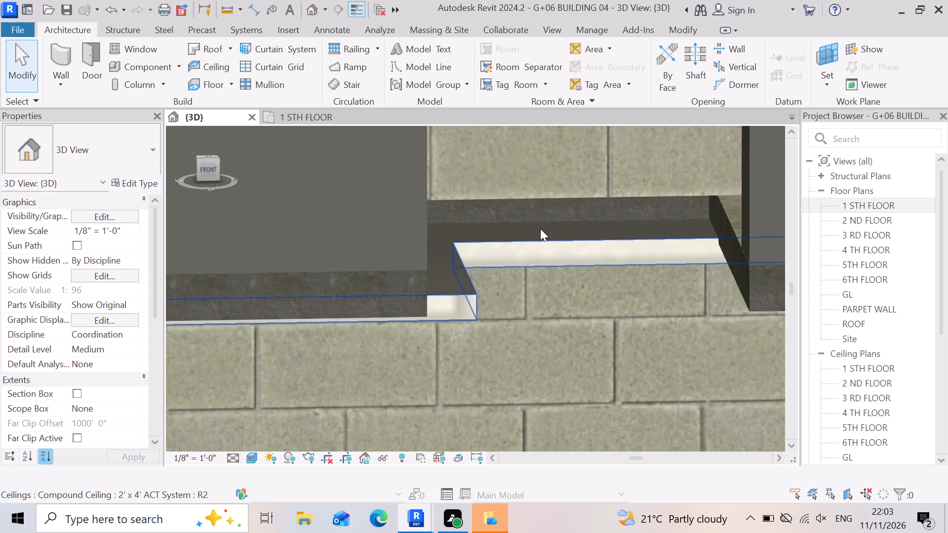
scroll(540, 228, down, 5)
scroll(448, 278, up, 9)
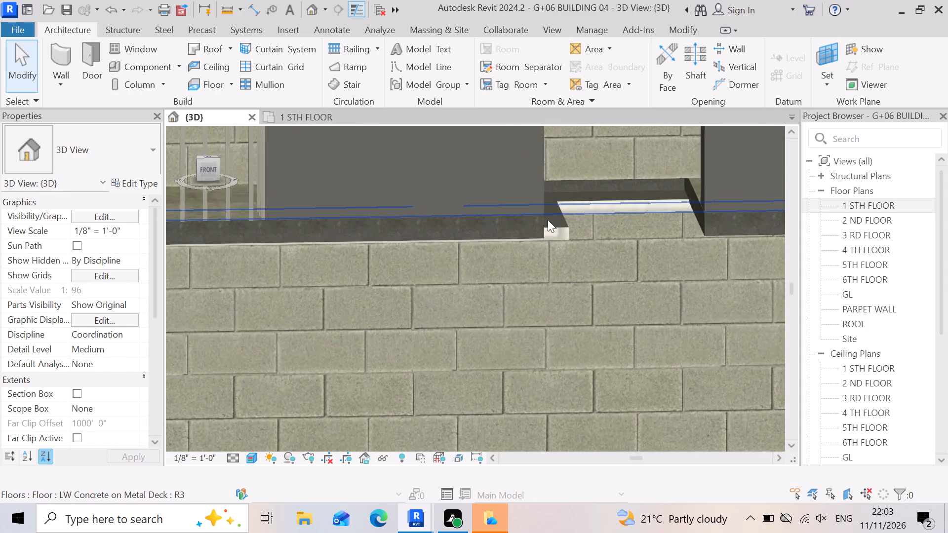
scroll(548, 220, up, 9)
scroll(566, 231, down, 4)
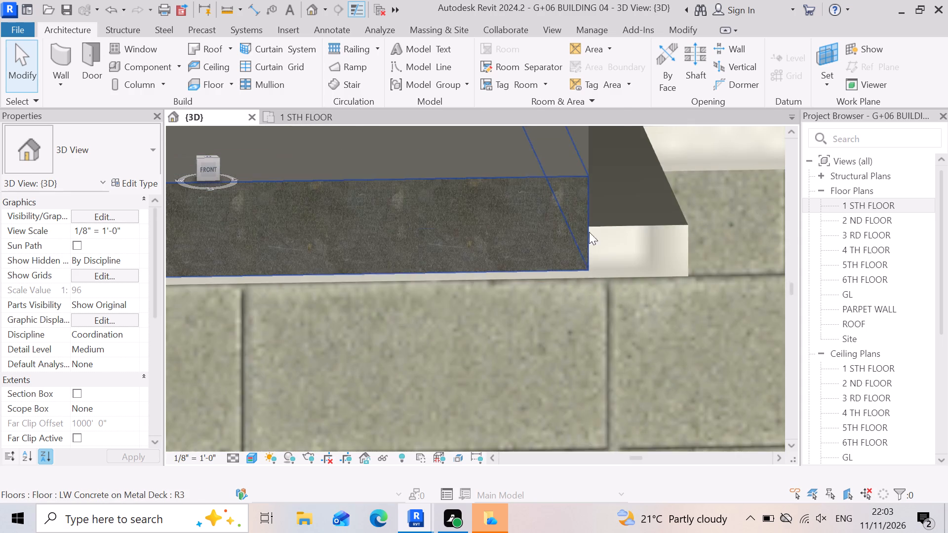
scroll(618, 232, down, 9)
scroll(580, 254, down, 10)
scroll(535, 317, down, 3)
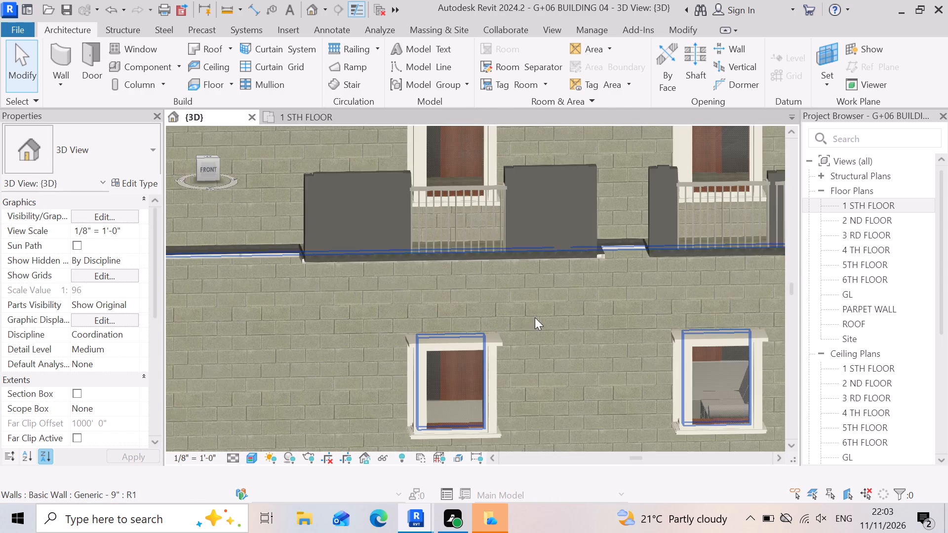
Examine how the ceiling edge follows the slab edge at the other front recesses, up to the opposite building corner.
scroll(535, 317, down, 2)
scroll(322, 300, up, 7)
scroll(371, 282, up, 8)
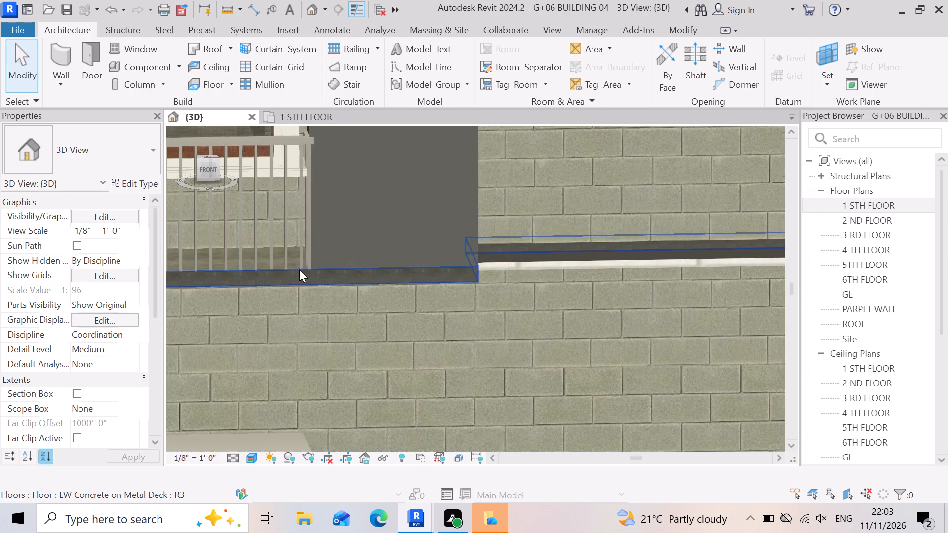
scroll(299, 269, up, 2)
scroll(610, 269, down, 11)
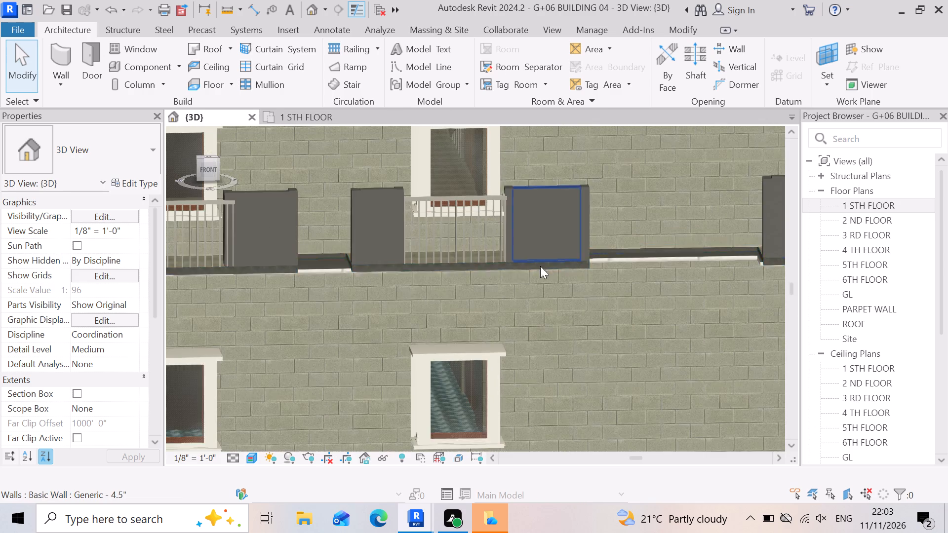
scroll(306, 296, up, 10)
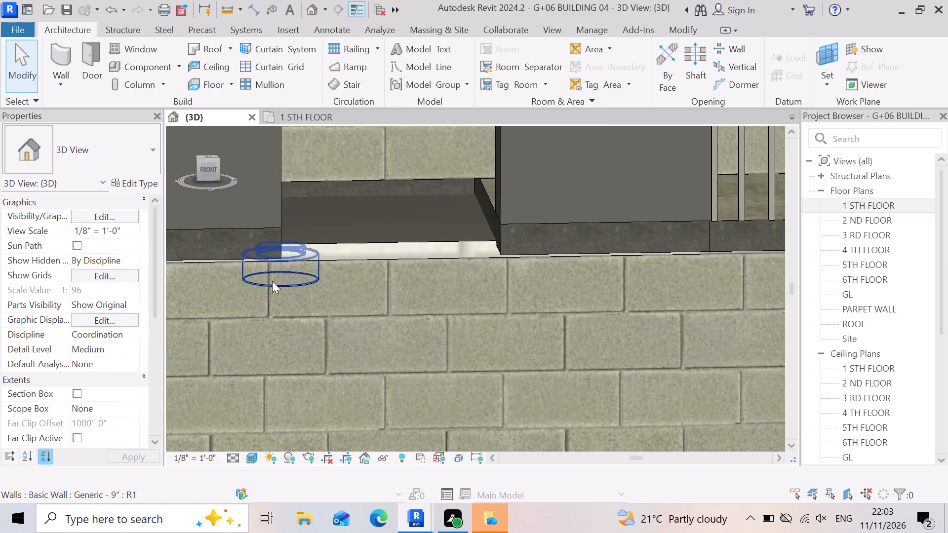
scroll(575, 269, down, 4)
scroll(332, 275, up, 6)
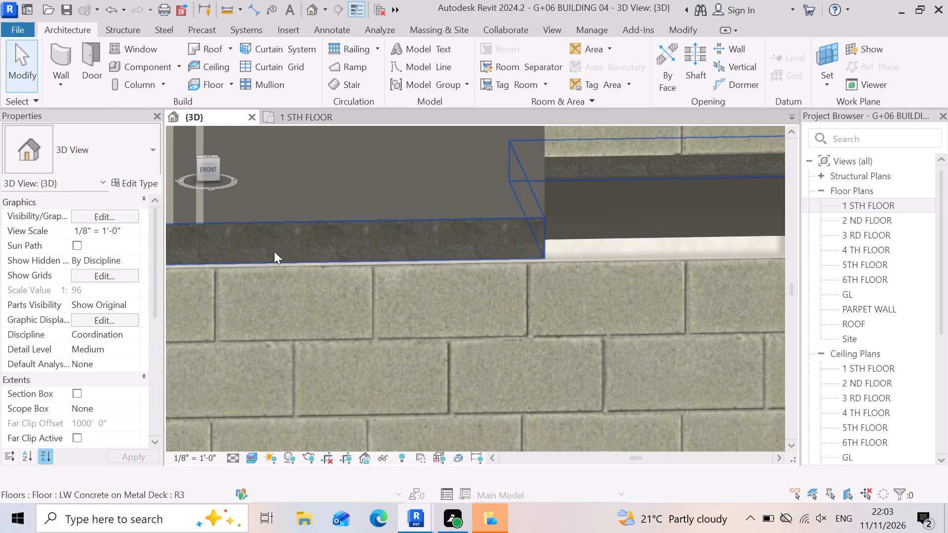
scroll(603, 272, down, 15)
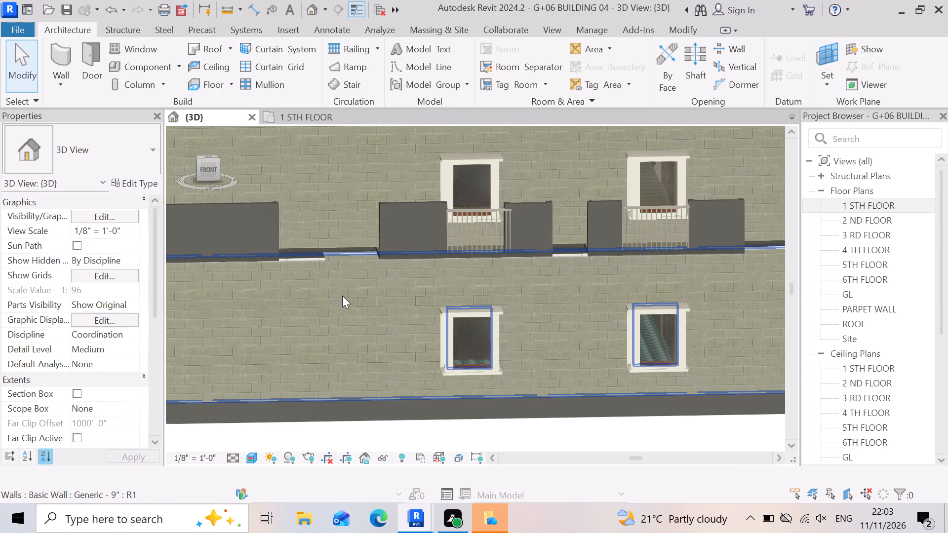
scroll(330, 290, up, 10)
scroll(563, 276, down, 4)
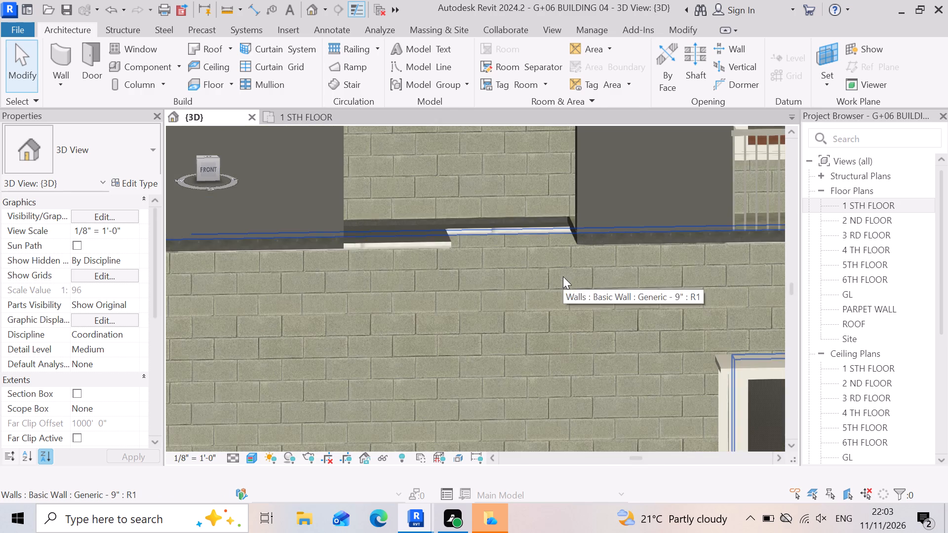
scroll(361, 219, up, 6)
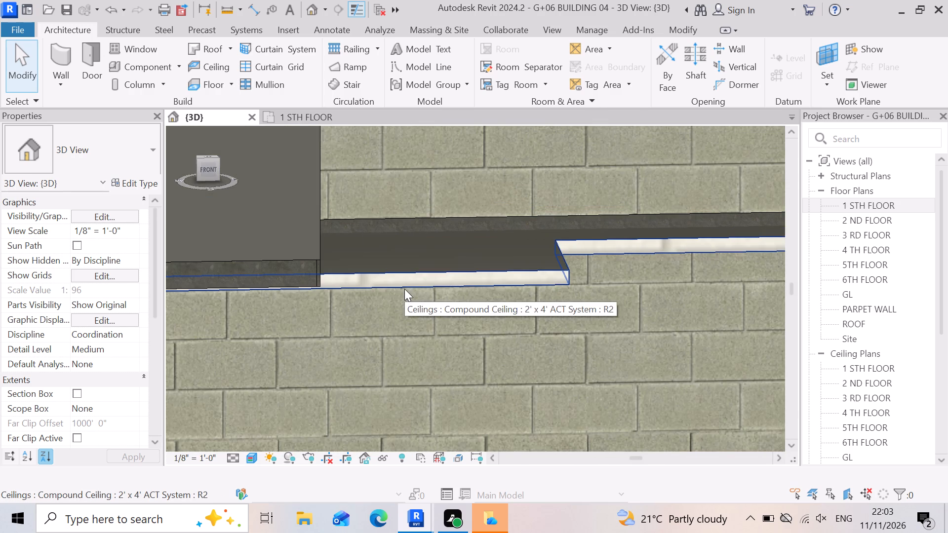
scroll(563, 285, down, 9)
scroll(494, 298, down, 5)
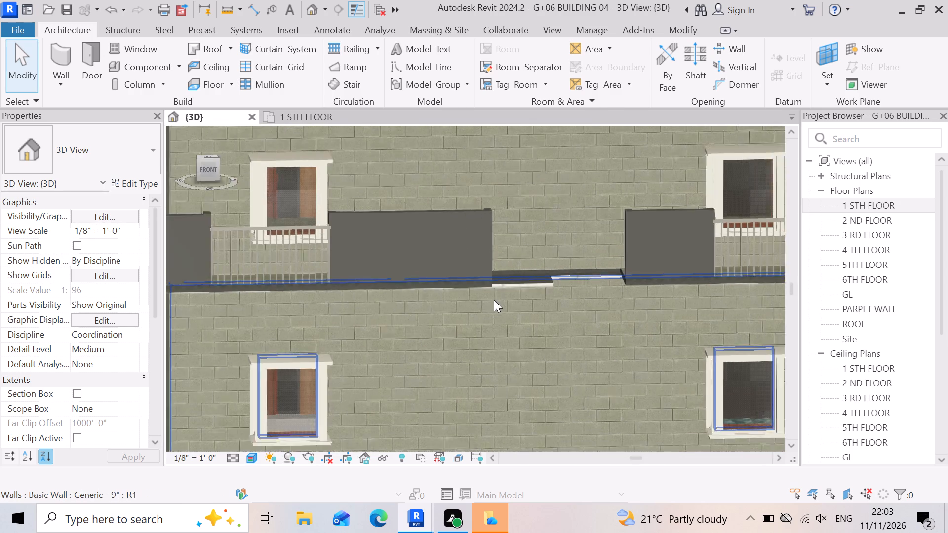
scroll(272, 307, up, 9)
scroll(321, 274, up, 4)
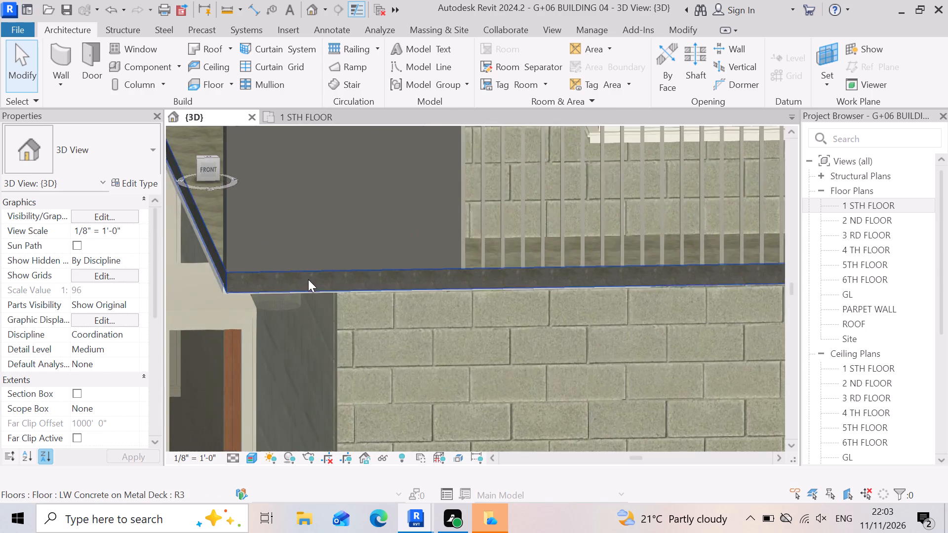
scroll(308, 279, up, 1)
scroll(193, 289, down, 12)
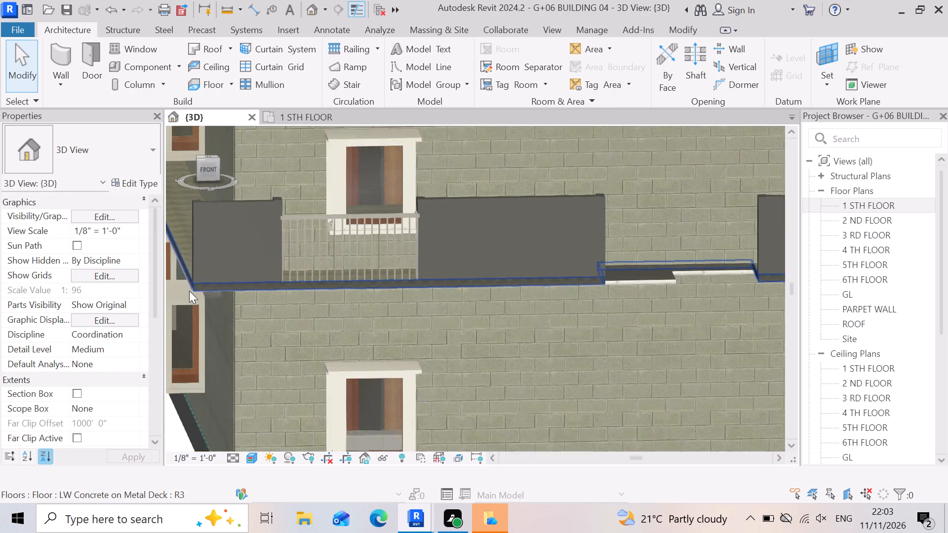
Select the ground-level compound ceiling at the wide front recess and examine its edge against the first-floor slab.
scroll(496, 302, up, 14)
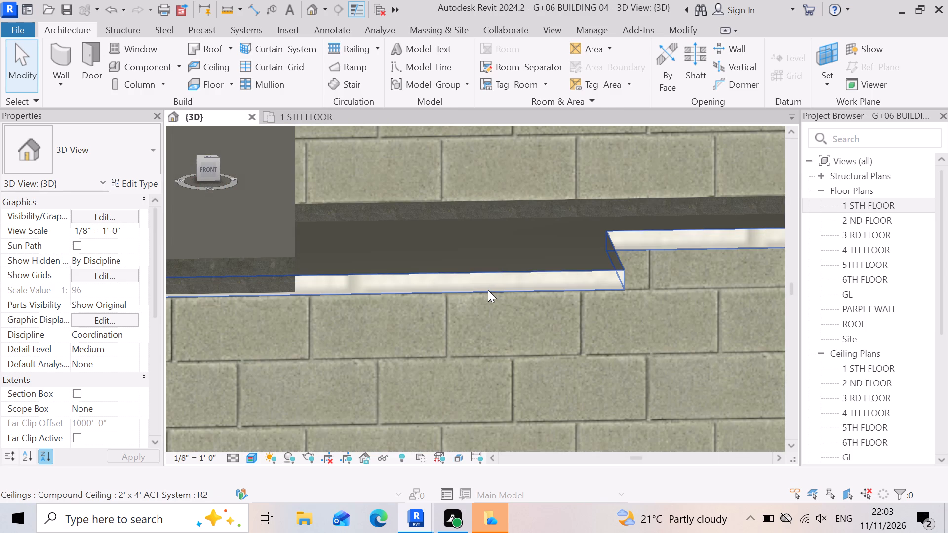
click(490, 280)
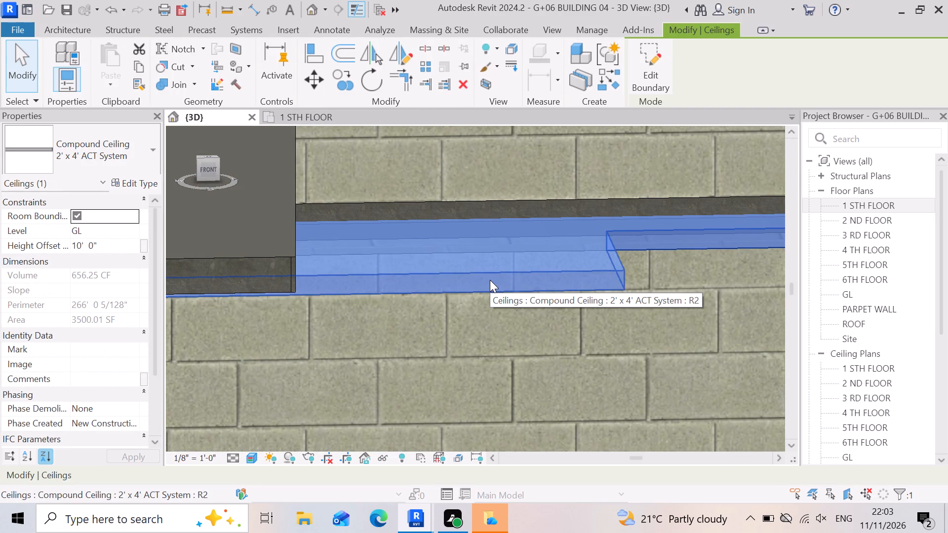
scroll(420, 297, down, 13)
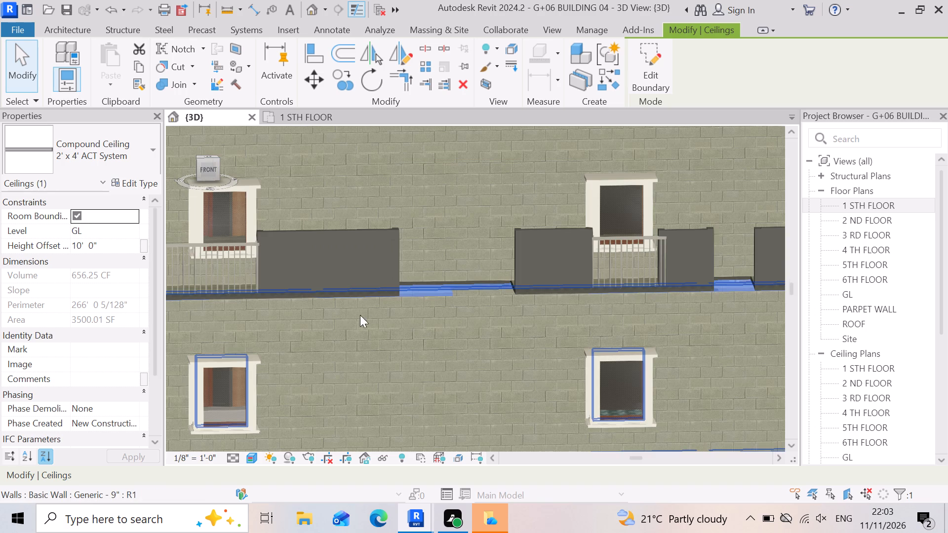
scroll(389, 322, down, 7)
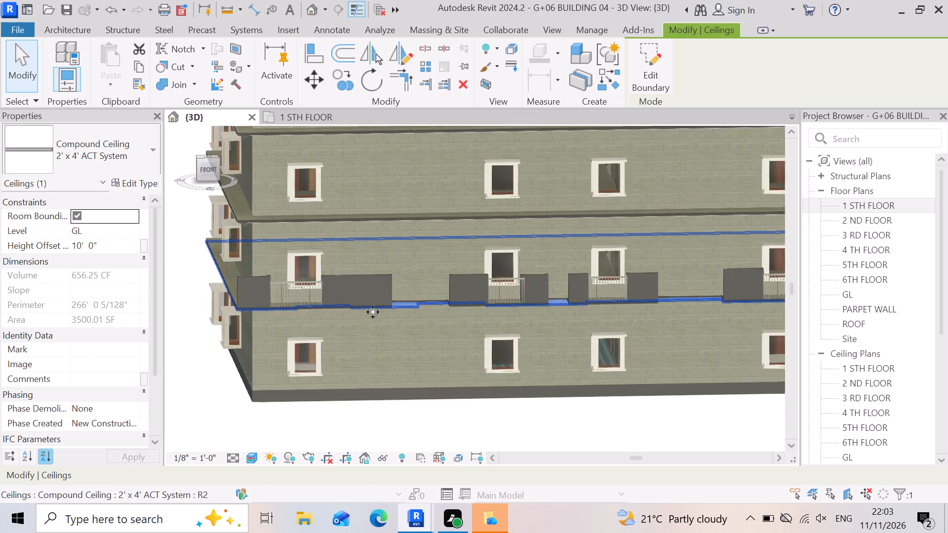
scroll(407, 312, down, 3)
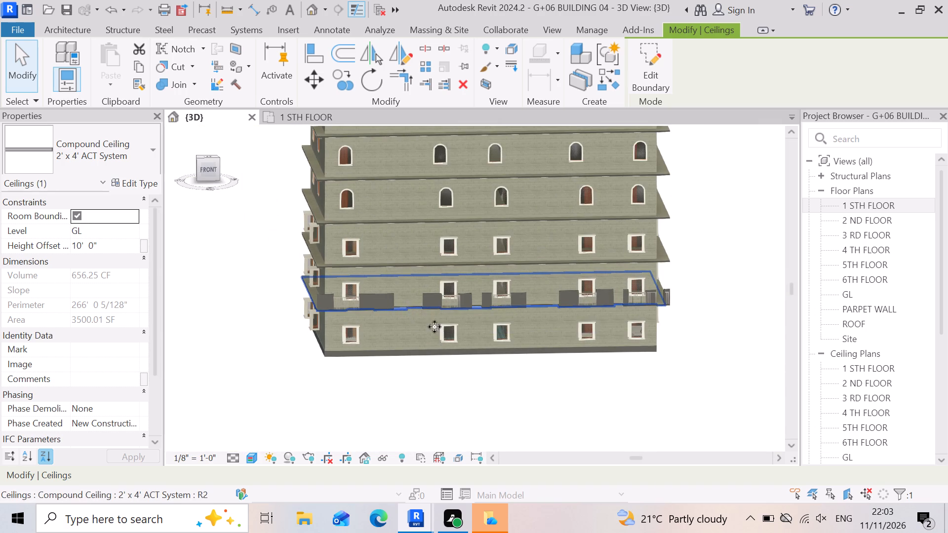
scroll(434, 327, up, 9)
scroll(359, 311, up, 13)
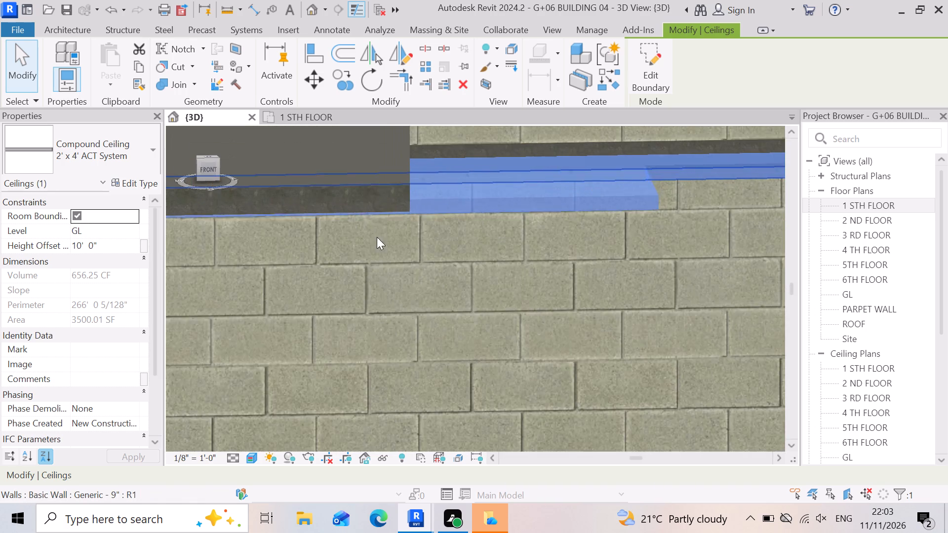
scroll(377, 237, up, 3)
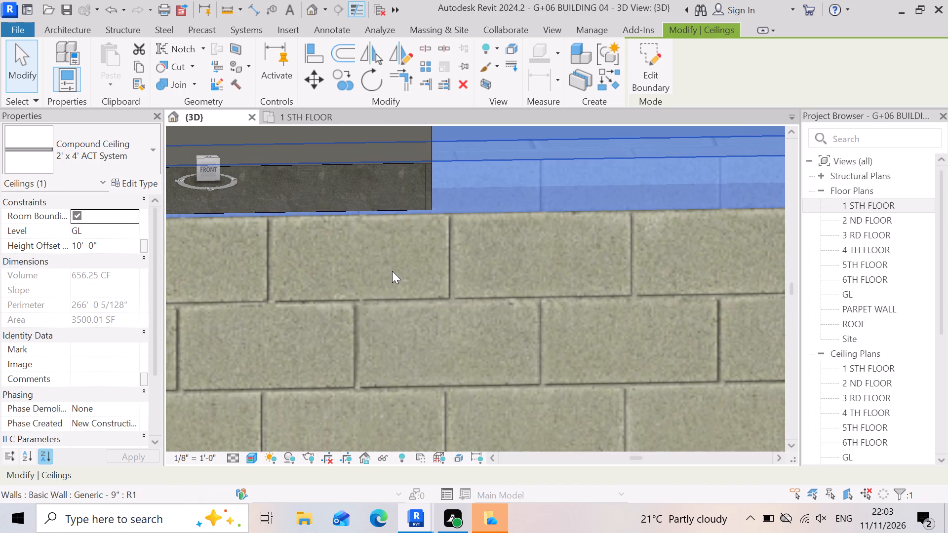
scroll(392, 271, down, 8)
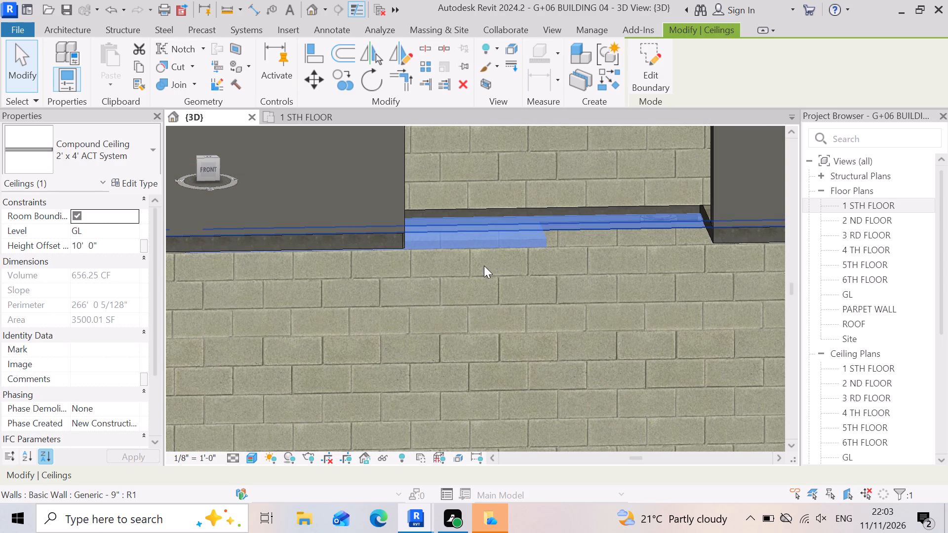
scroll(542, 253, down, 7)
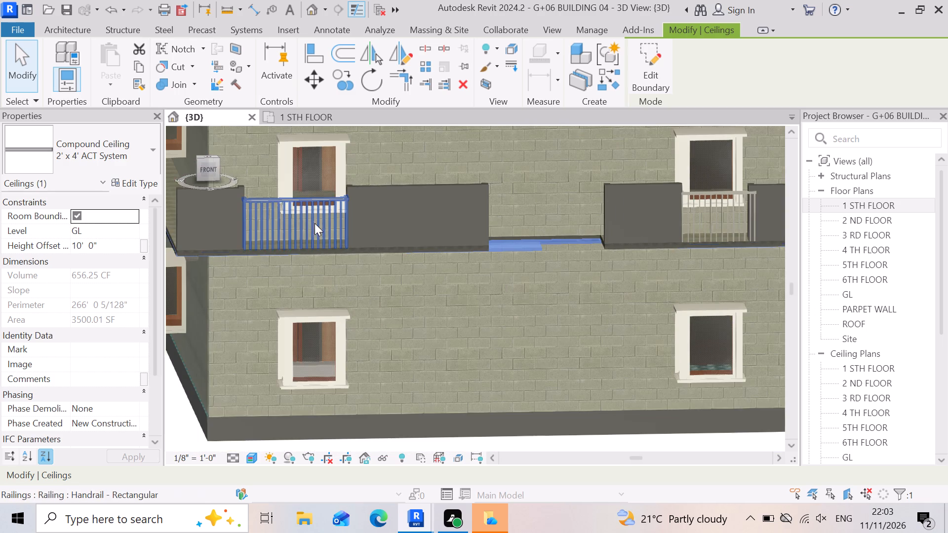
Examine the selected ceiling's stepped projection at the wide front recess, head-on and from an oblique angle.
scroll(465, 236, up, 3)
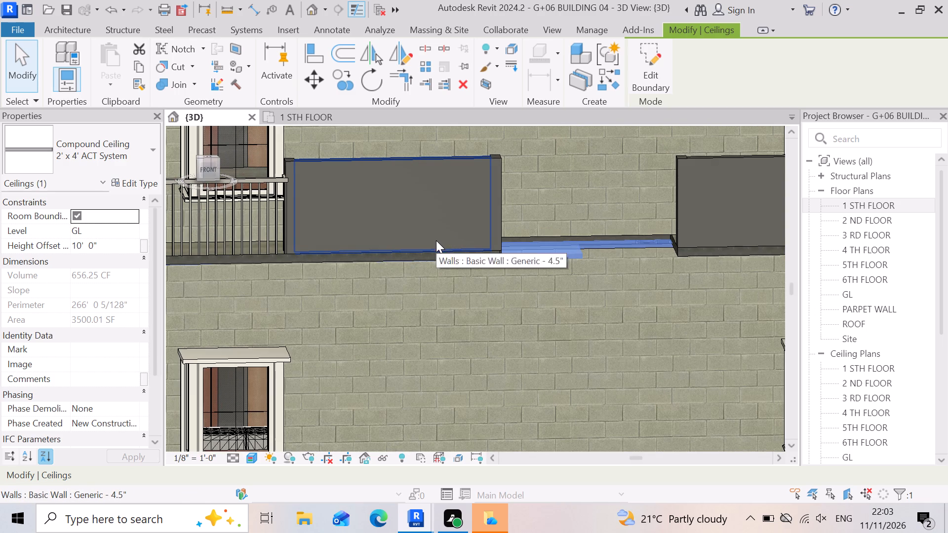
scroll(511, 218, up, 3)
scroll(480, 187, up, 3)
scroll(479, 239, down, 3)
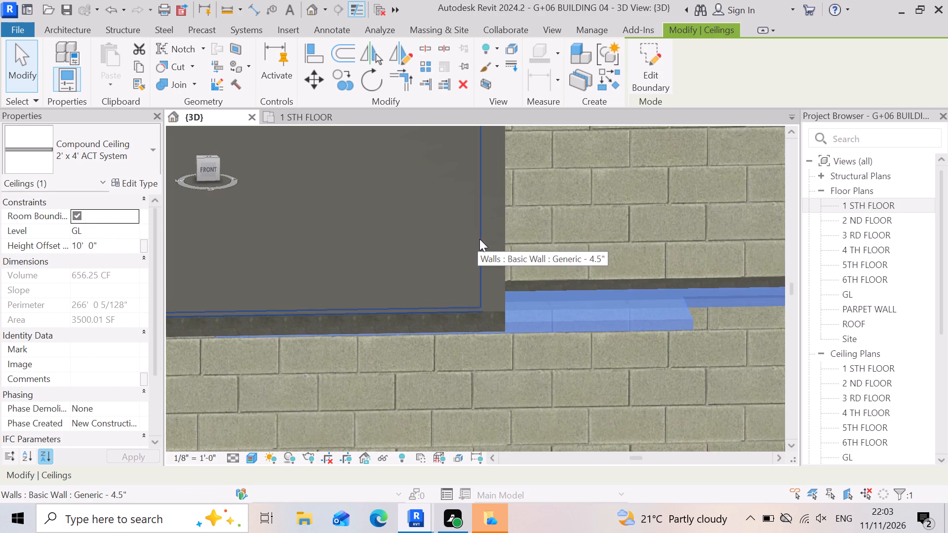
scroll(479, 239, down, 1)
scroll(516, 260, up, 2)
scroll(572, 222, down, 3)
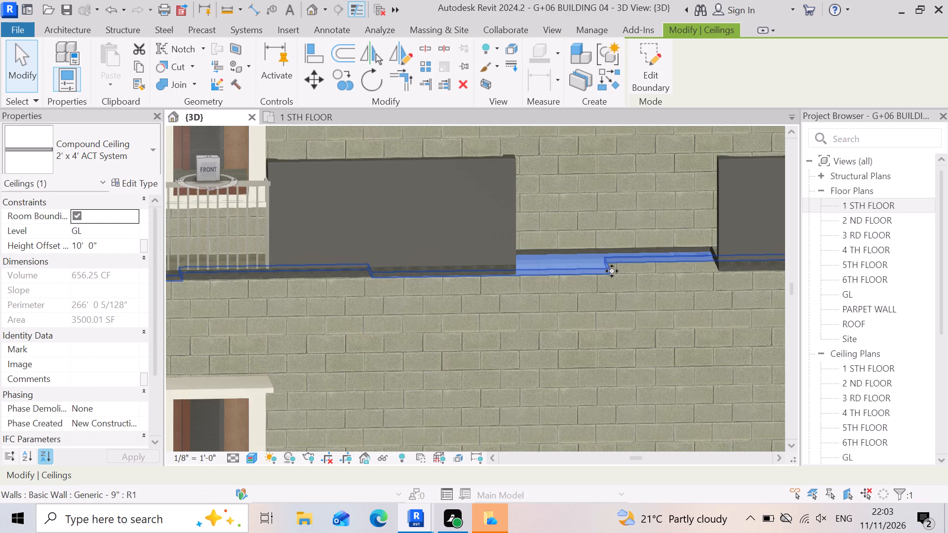
scroll(610, 280, down, 4)
shift+right_drag(595, 306, 593, 306)
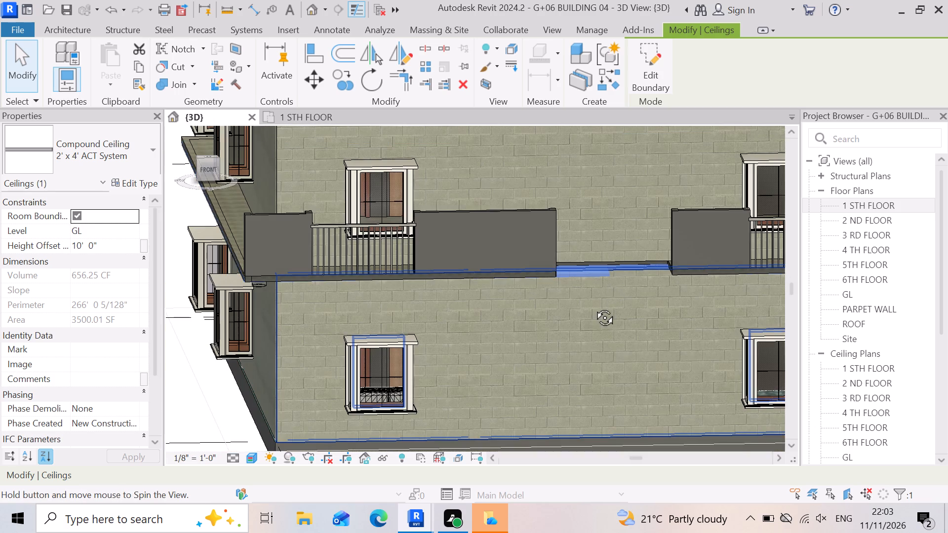
shift+right_drag(593, 306, 531, 337)
shift+middle_drag(593, 306, 531, 337)
shift+middle_click(531, 337)
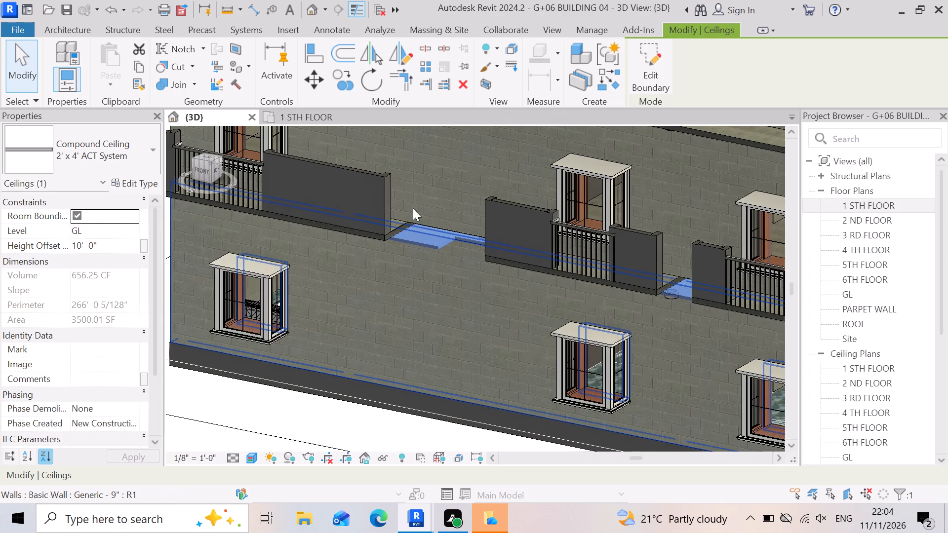
scroll(390, 195, up, 6)
key(Escape)
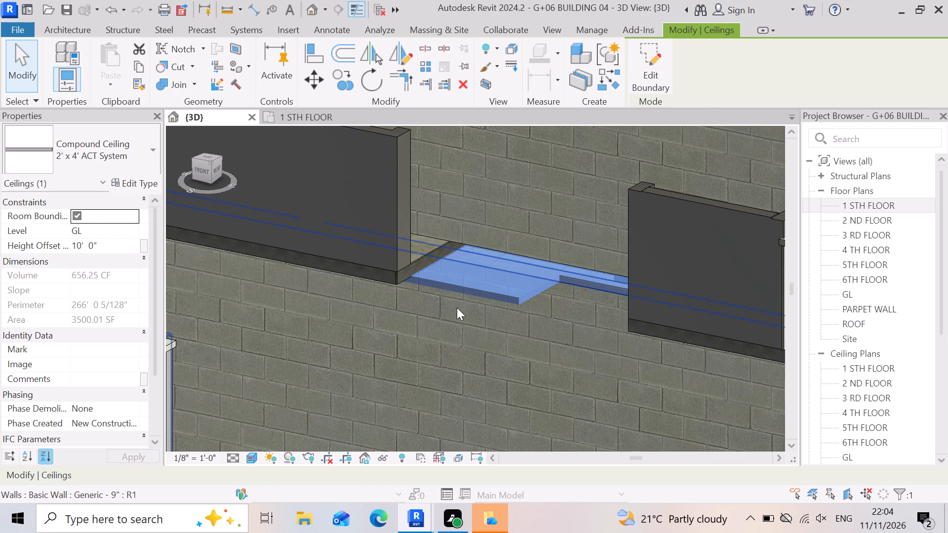
Compare the ceiling edge with the slab edge at the recesses along the front facade from an oblique angle.
scroll(424, 316, up, 4)
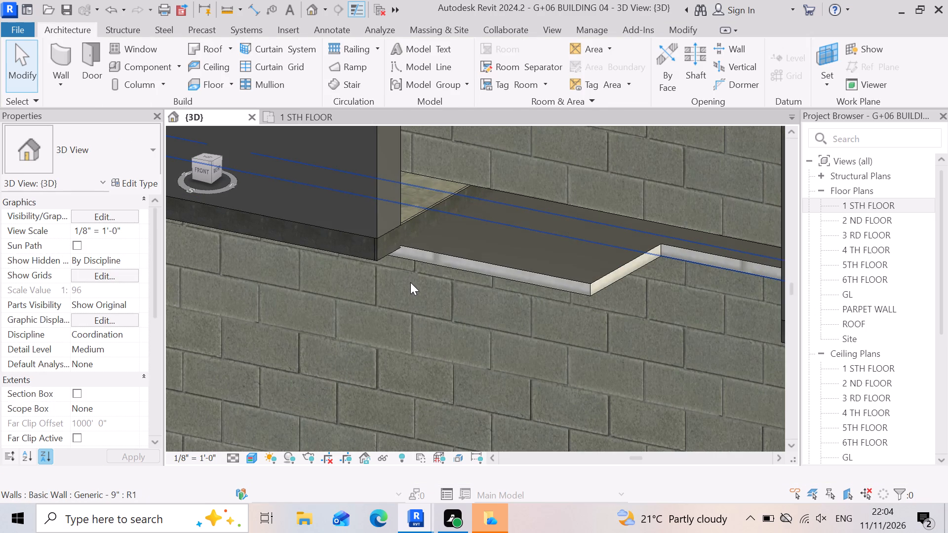
scroll(410, 281, down, 4)
scroll(364, 274, down, 4)
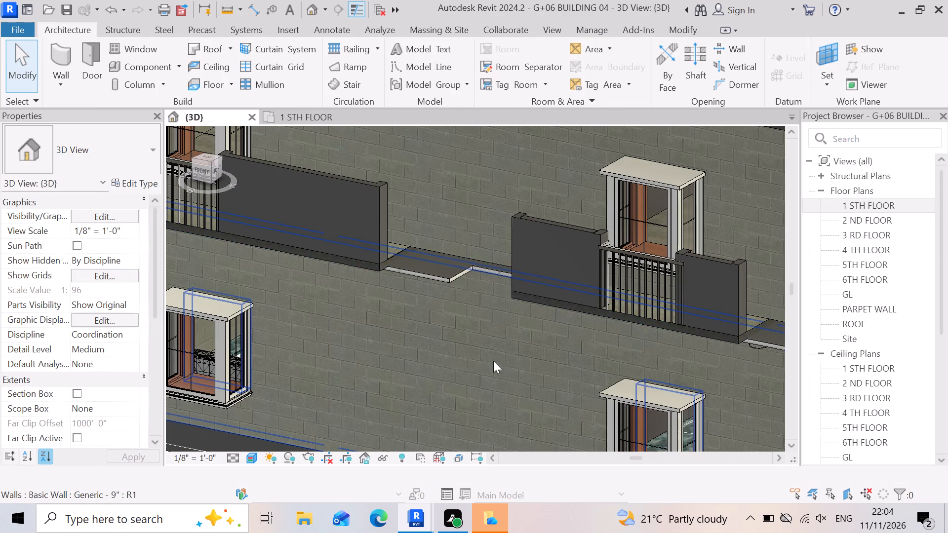
scroll(774, 335, up, 10)
scroll(507, 311, down, 1)
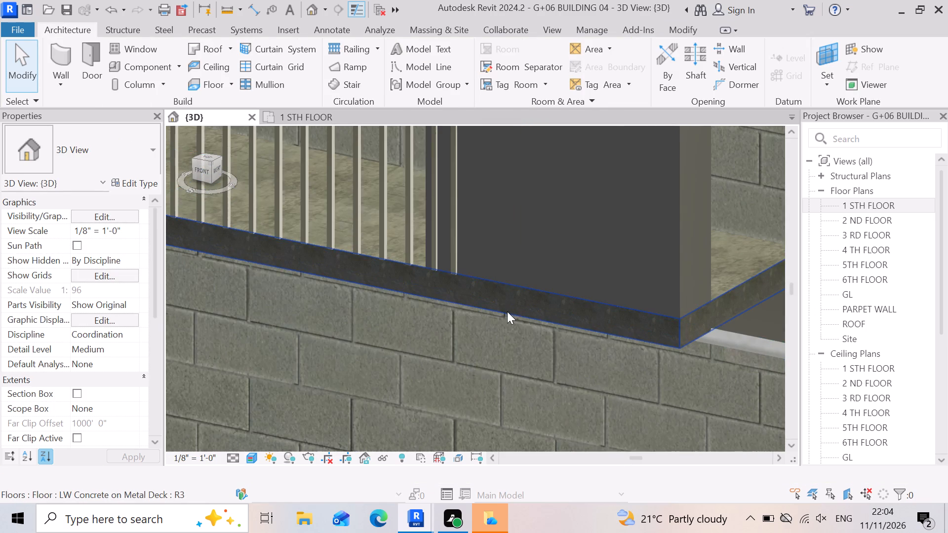
scroll(507, 311, down, 7)
scroll(469, 293, down, 4)
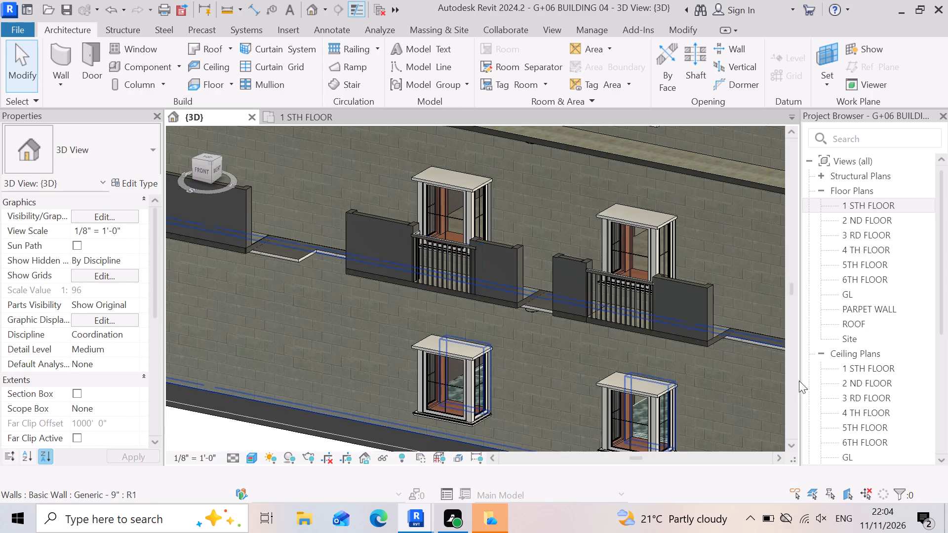
scroll(611, 320, up, 2)
scroll(560, 313, down, 8)
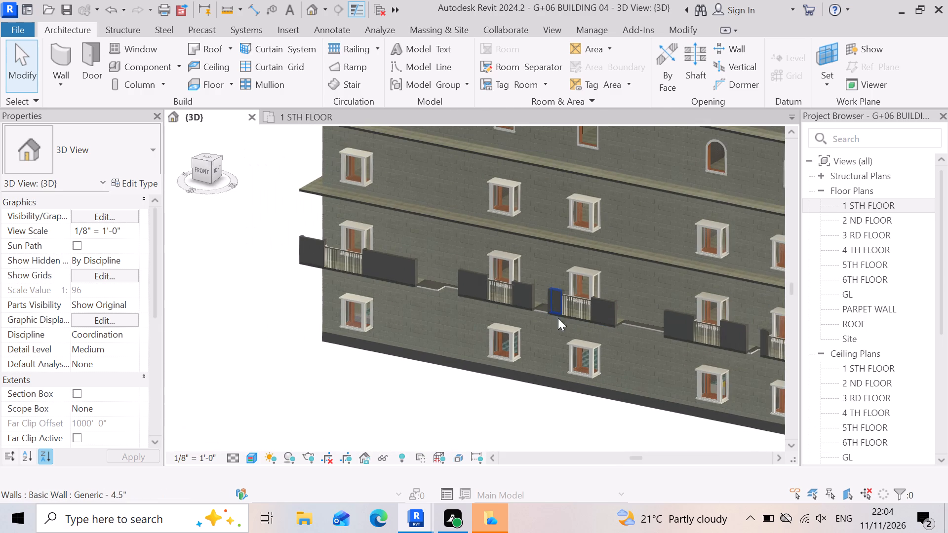
scroll(543, 336, down, 3)
scroll(759, 382, up, 6)
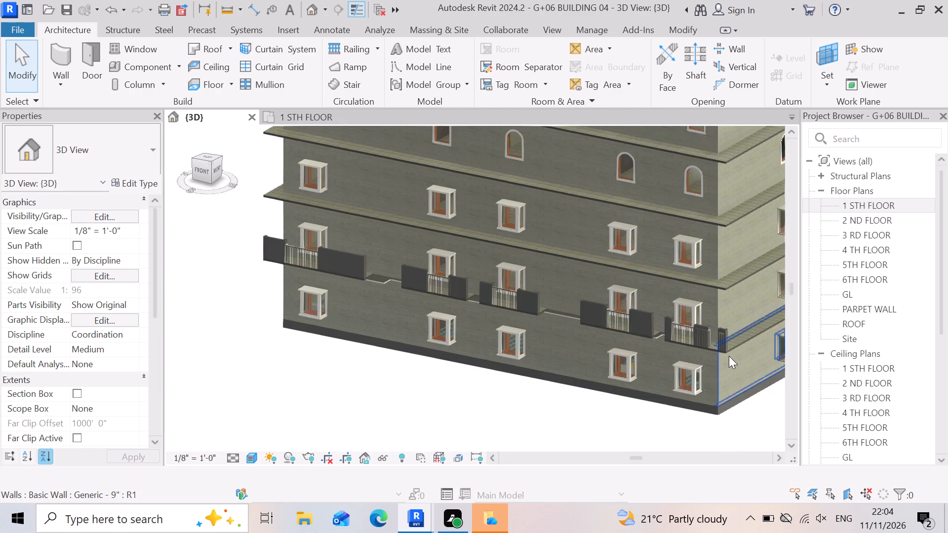
Inspect the wall segments and railings of the corner end balcony in 3D and in the 1 STH FLOOR plan.
scroll(729, 356, up, 7)
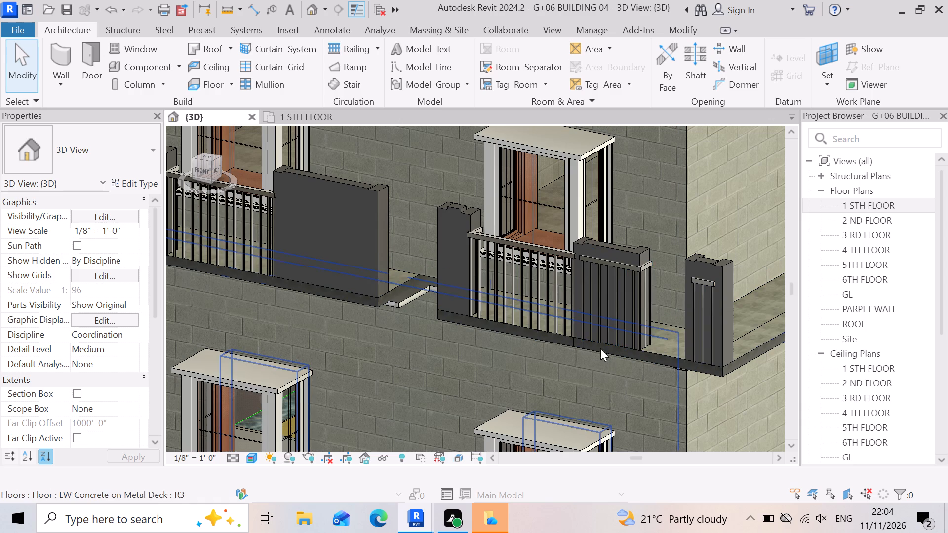
scroll(623, 247, up, 6)
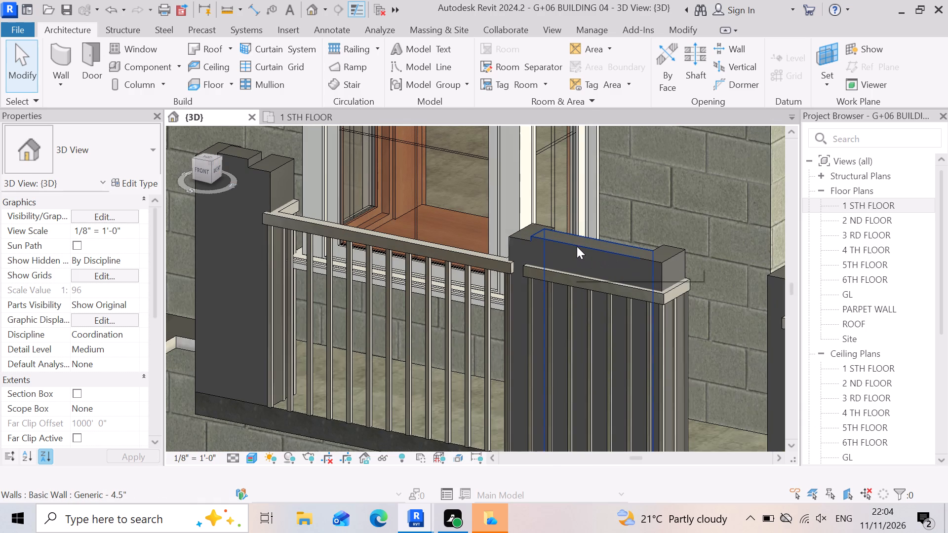
scroll(577, 246, down, 3)
scroll(565, 310, down, 3)
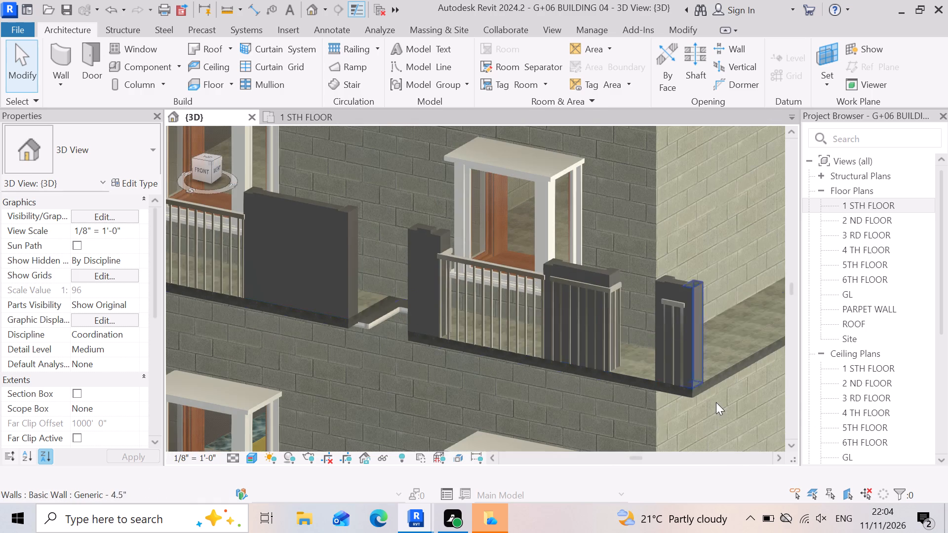
scroll(714, 398, up, 3)
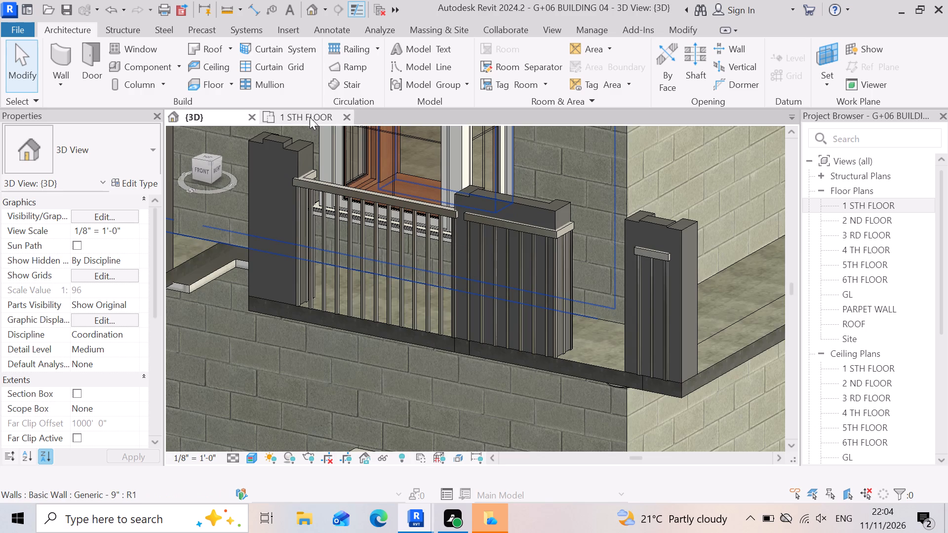
click(310, 118)
scroll(650, 331, up, 9)
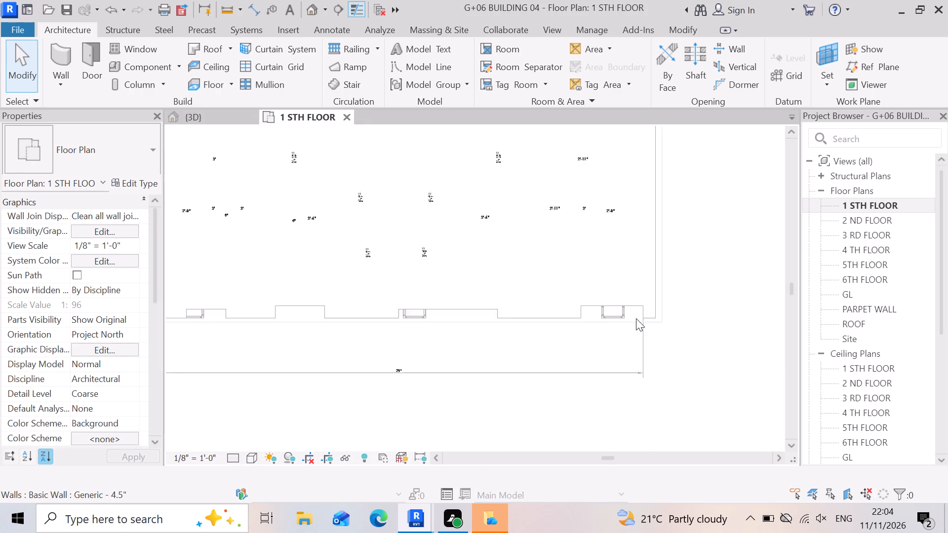
scroll(636, 318, up, 7)
scroll(737, 344, up, 3)
scroll(676, 319, up, 3)
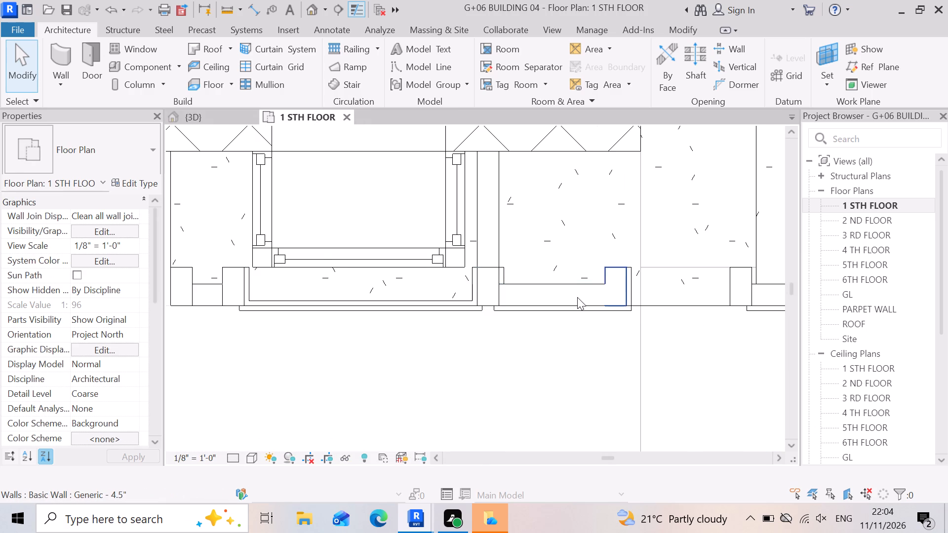
scroll(577, 297, down, 3)
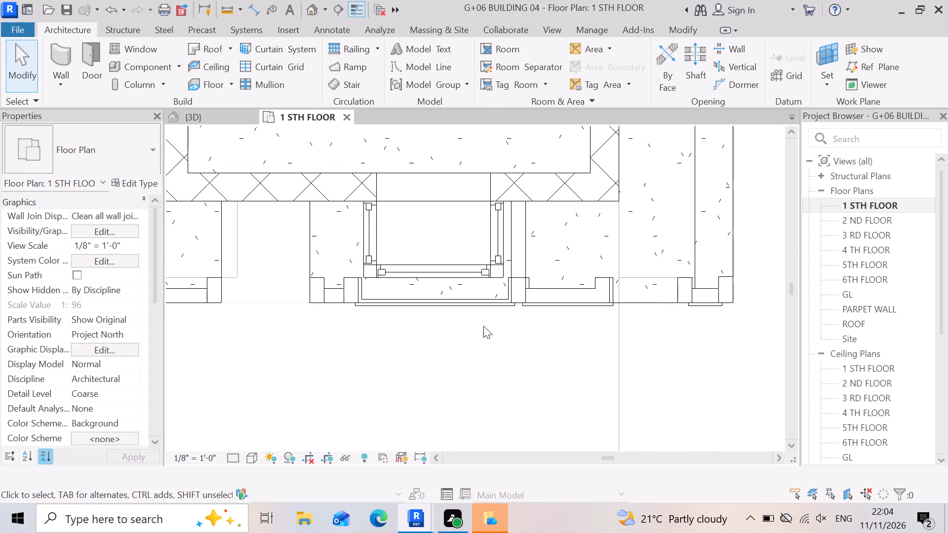
scroll(671, 300, up, 6)
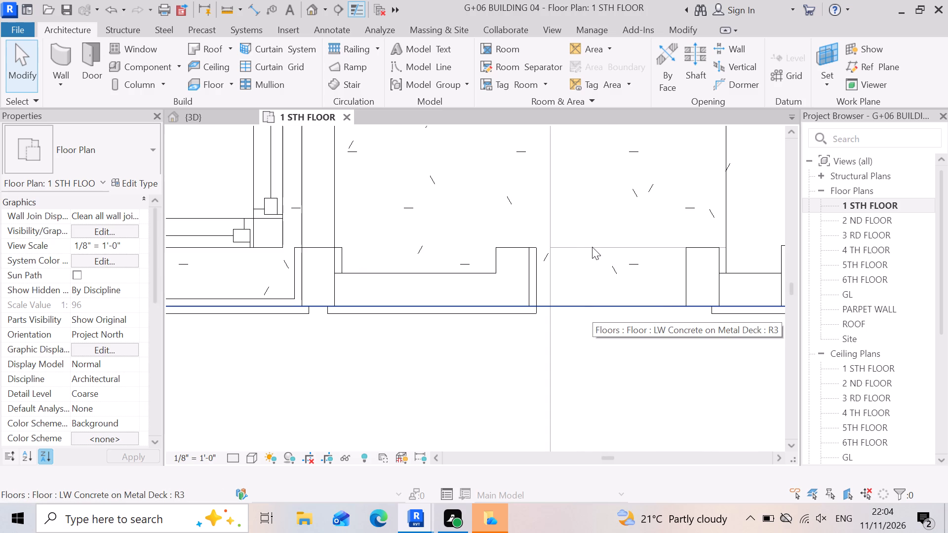
Select the first-floor LW Concrete on Metal Deck slab and examine its boundary against the front balconies and recesses in plan.
click(590, 304)
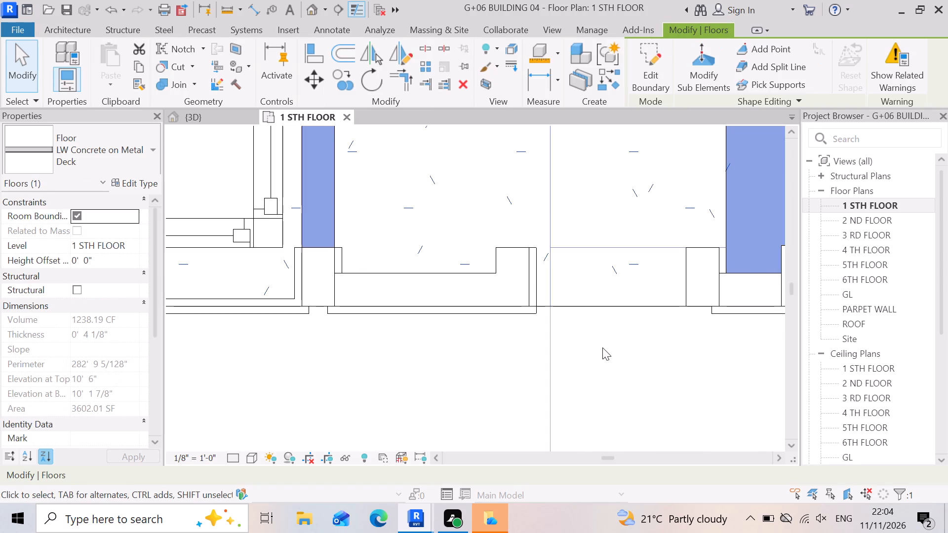
scroll(602, 347, down, 2)
click(607, 316)
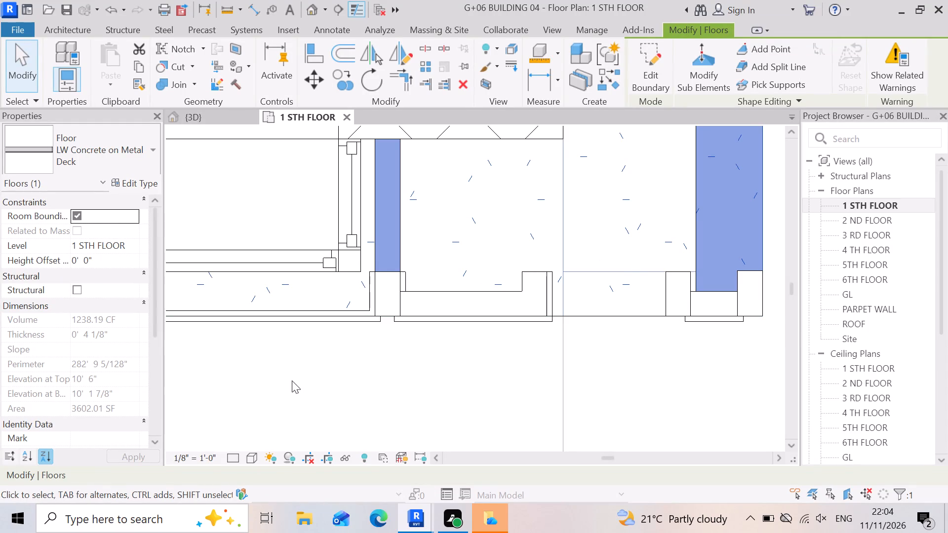
scroll(656, 352, down, 9)
scroll(604, 441, down, 2)
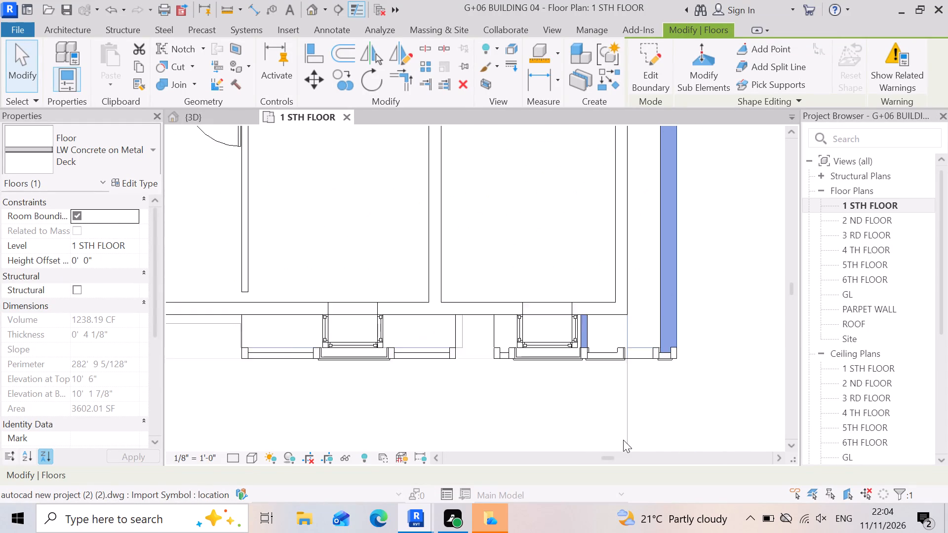
scroll(623, 440, down, 1)
scroll(695, 377, down, 3)
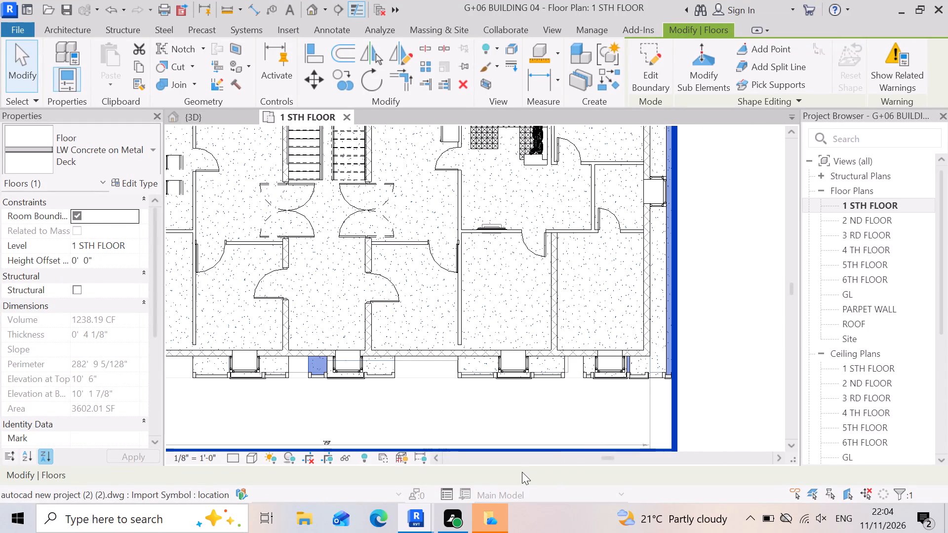
shift+right_drag(533, 415, 529, 370)
shift+middle_drag(531, 413, 521, 364)
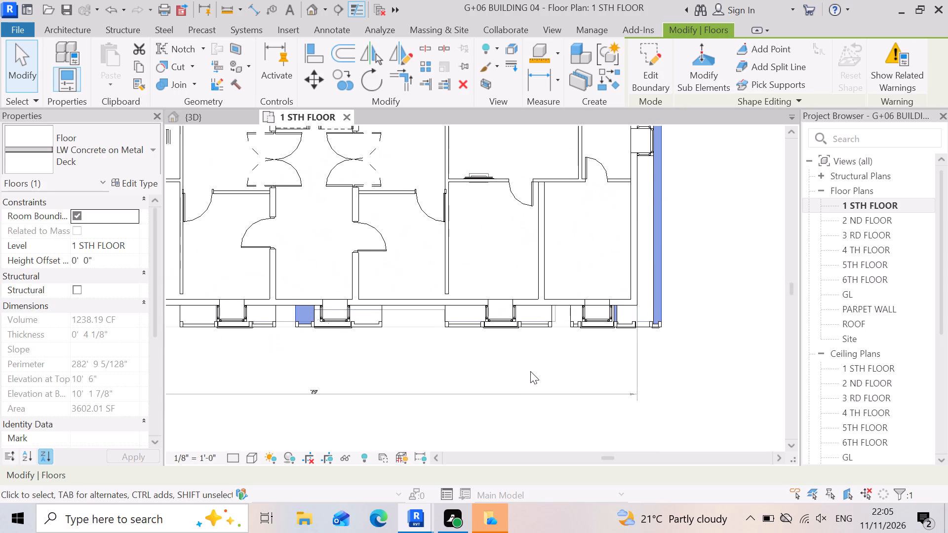
scroll(596, 371, down, 6)
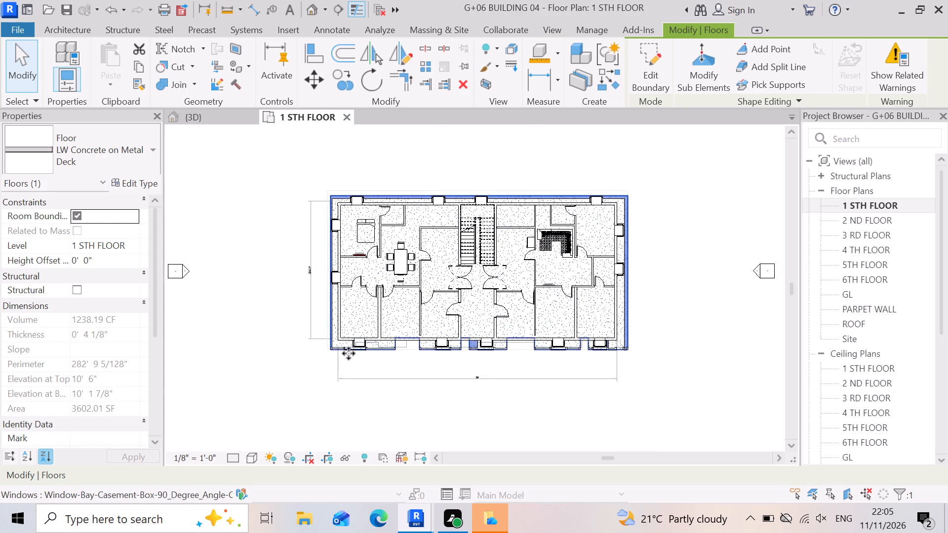
shift+middle_drag(348, 351, 343, 316)
scroll(498, 306, up, 9)
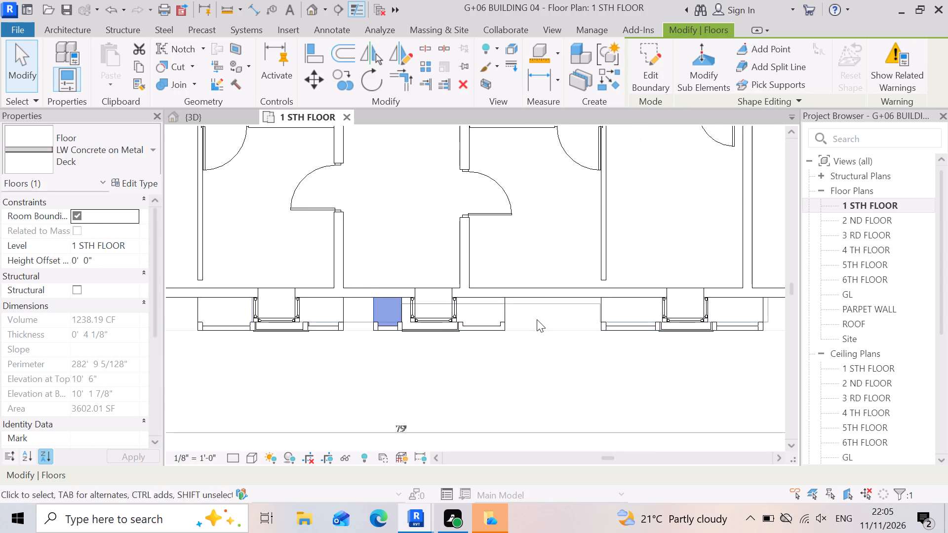
scroll(483, 296, down, 3)
scroll(823, 308, up, 2)
scroll(761, 314, up, 4)
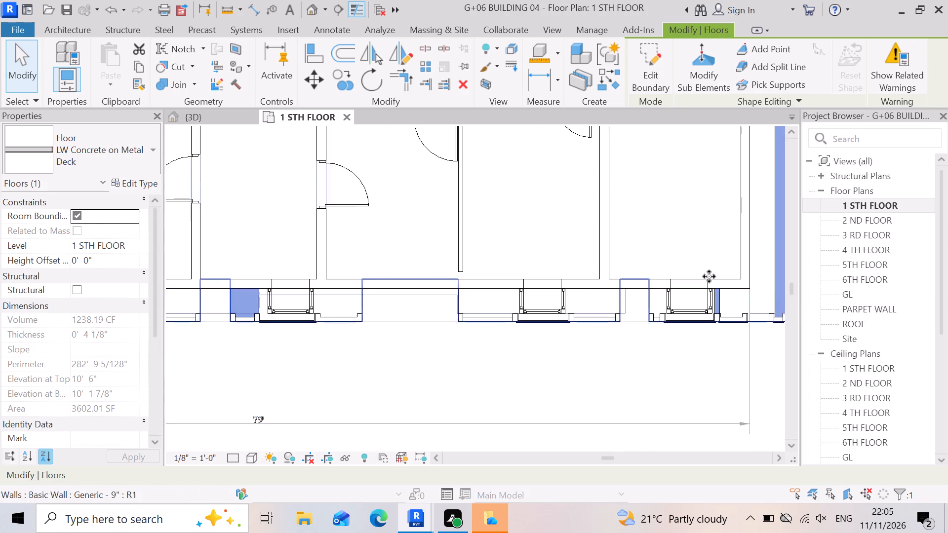
scroll(709, 276, up, 7)
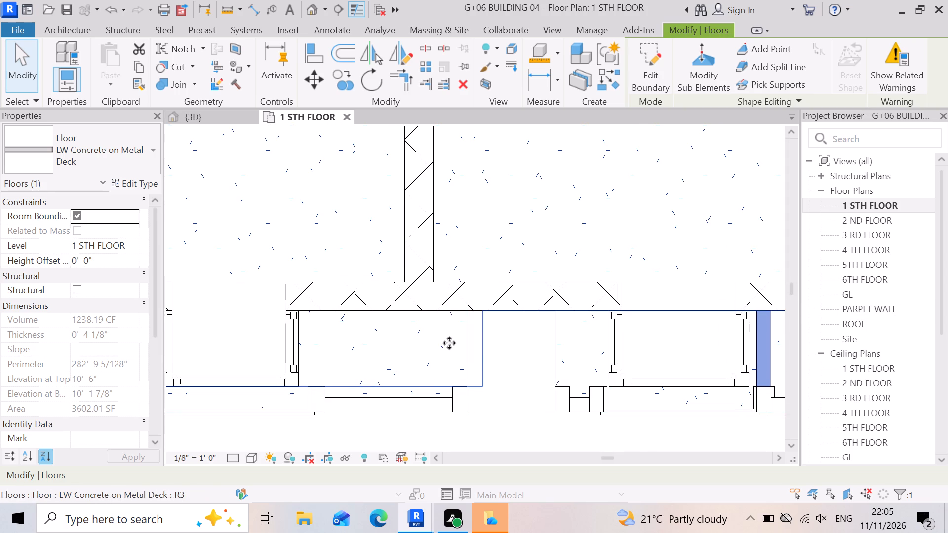
scroll(599, 387, up, 3)
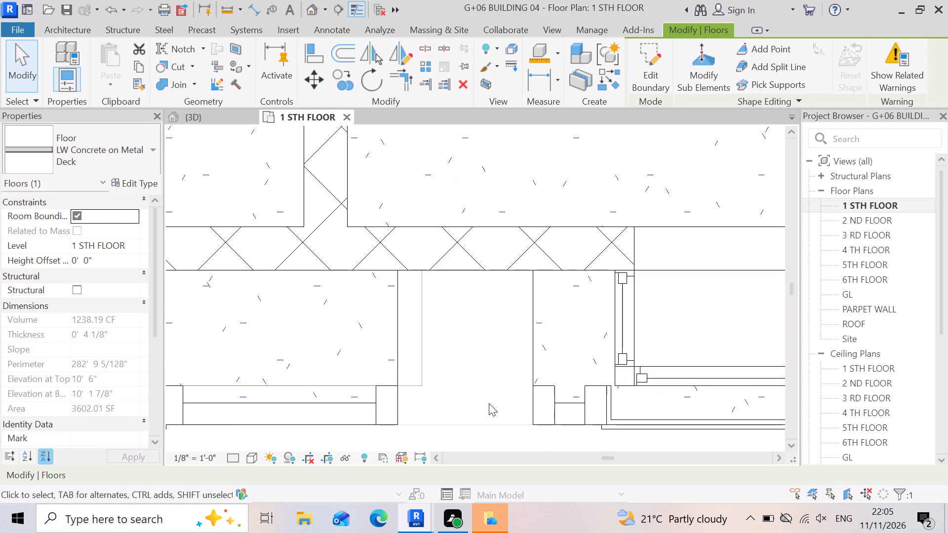
scroll(505, 360, down, 6)
scroll(707, 398, up, 5)
scroll(612, 390, up, 5)
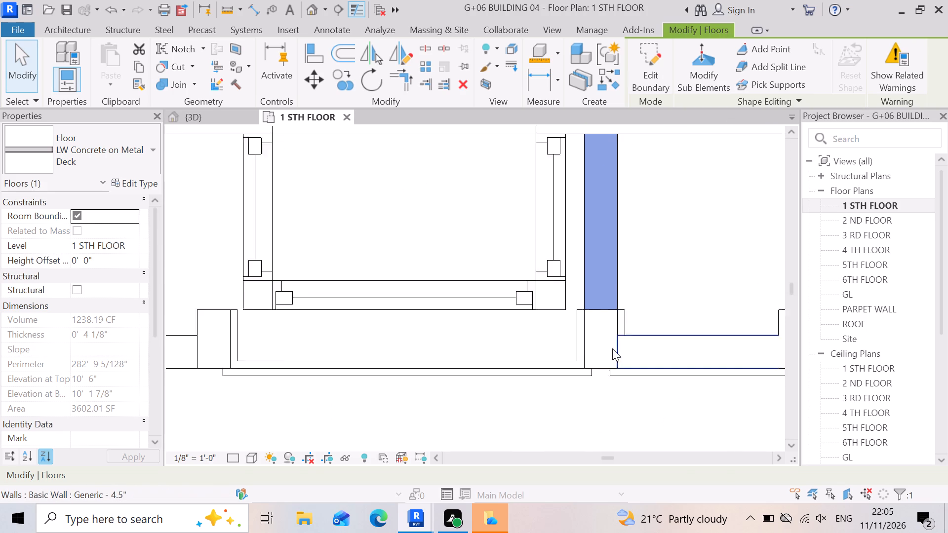
scroll(612, 348, up, 2)
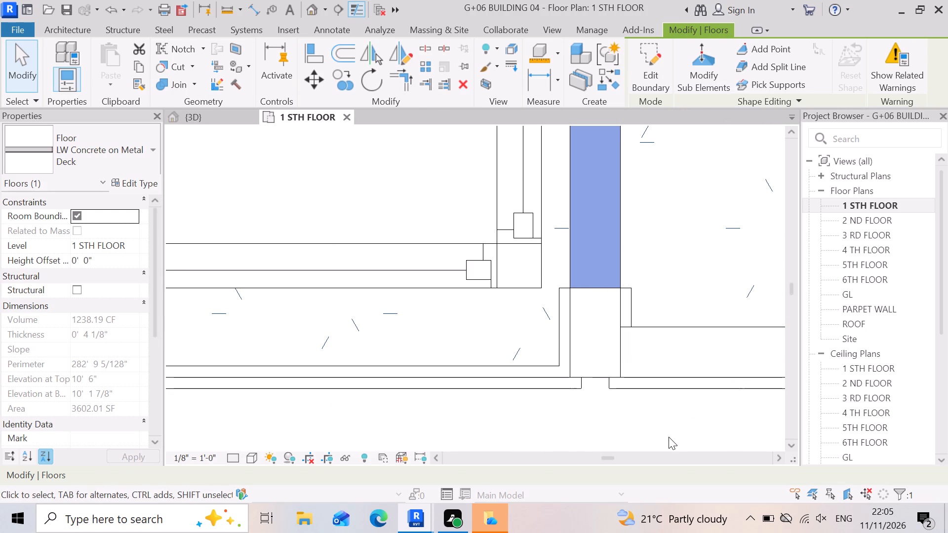
key(Escape)
Delete the short Generic - 4.5" return wall between the two railings at the corner end balcony.
scroll(610, 319, up, 4)
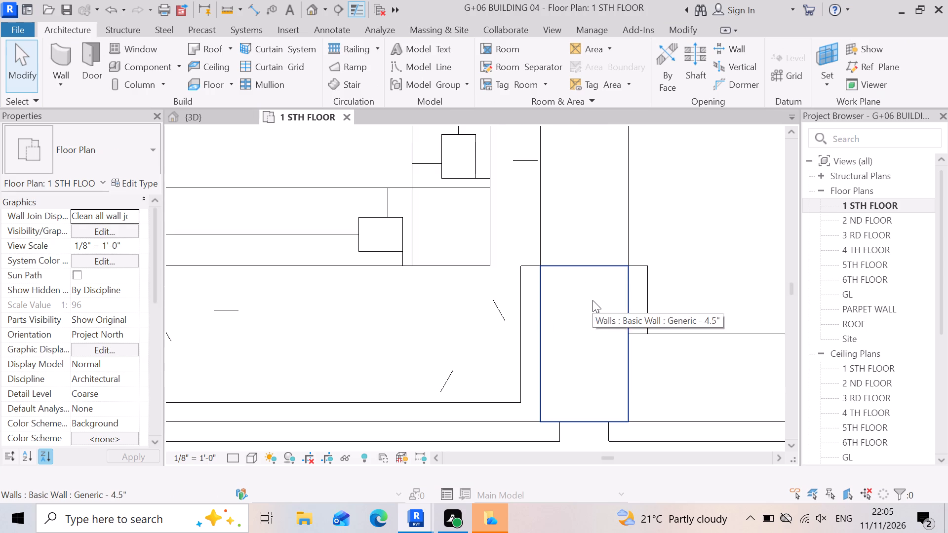
click(592, 300)
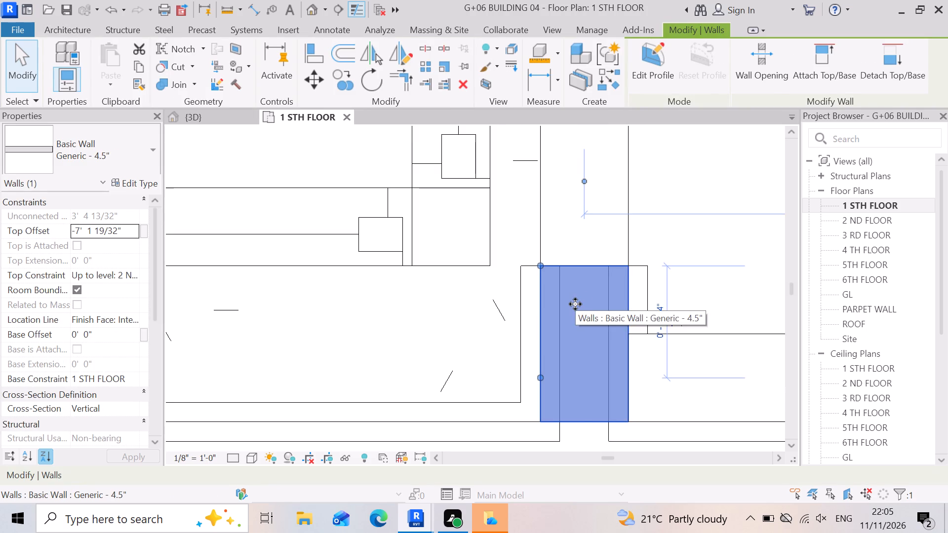
key(Delete)
scroll(599, 345, down, 5)
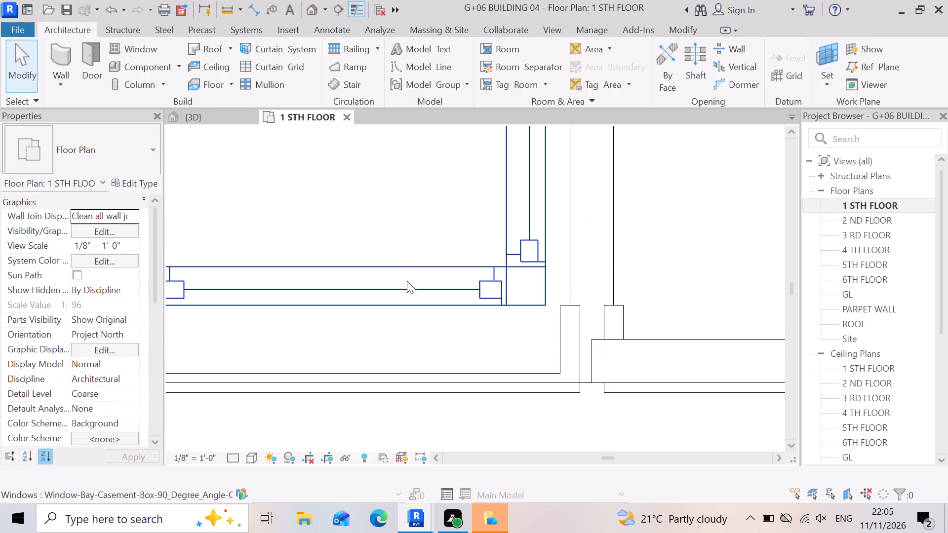
Shorten the end balcony's low front wall so its free end lines up with the outer edge of the adjoining short railing.
scroll(677, 395, up, 3)
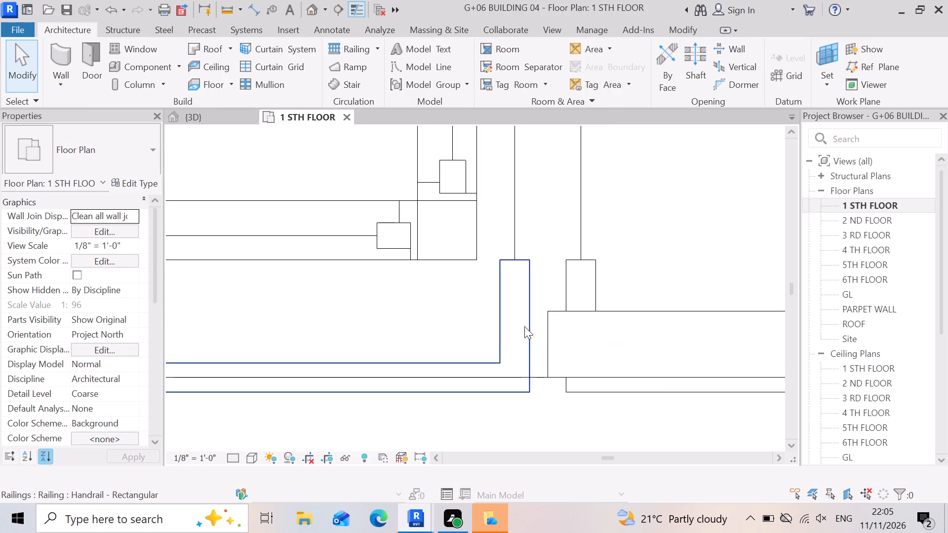
scroll(553, 305, down, 2)
click(554, 352)
scroll(554, 360, up, 1)
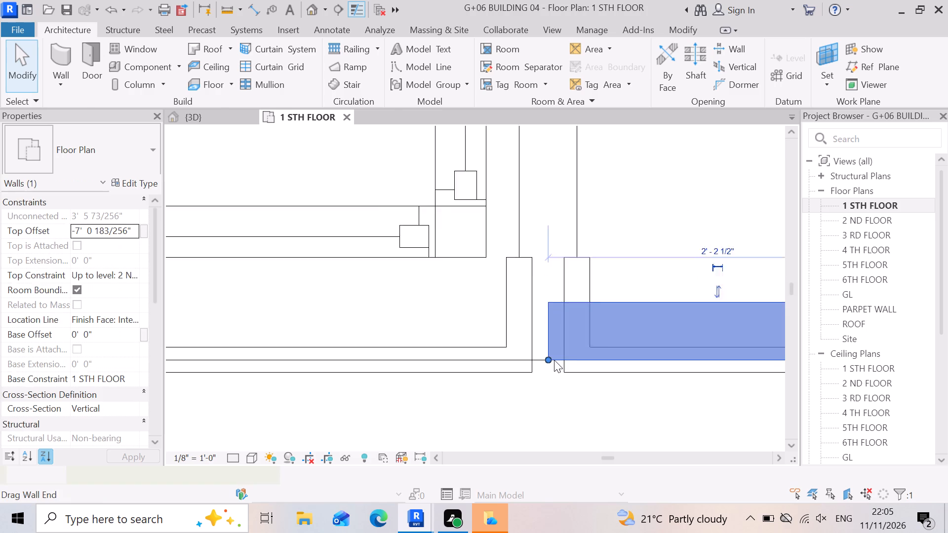
scroll(554, 360, up, 3)
drag(545, 357, 552, 353)
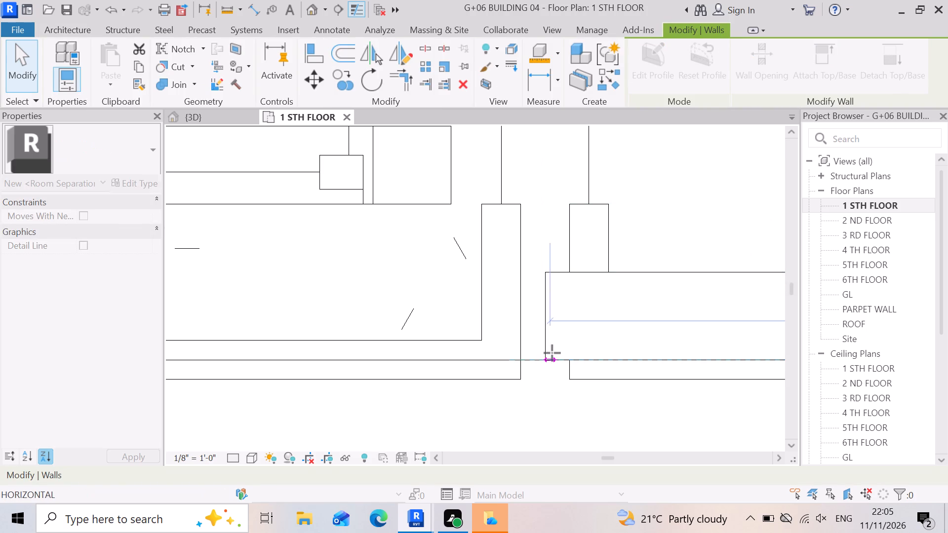
drag(552, 353, 573, 354)
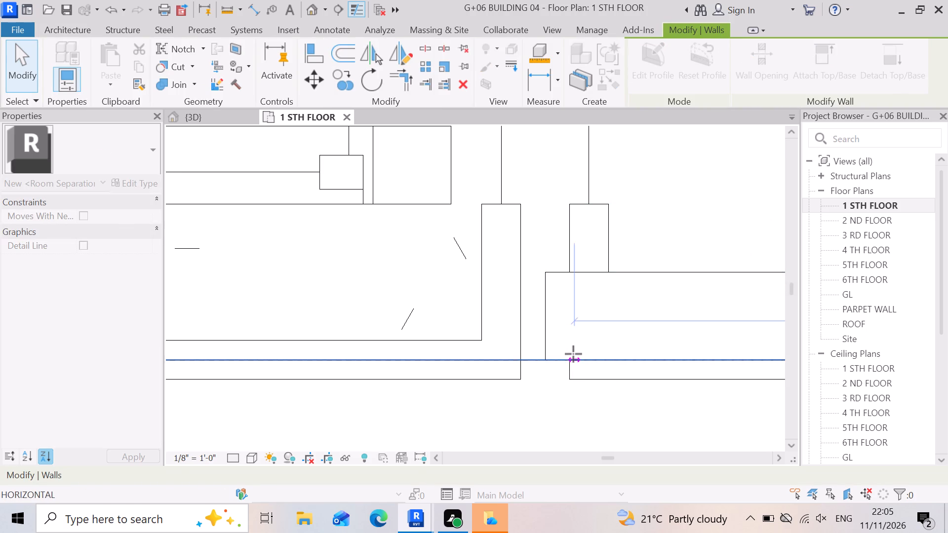
drag(573, 354, 571, 354)
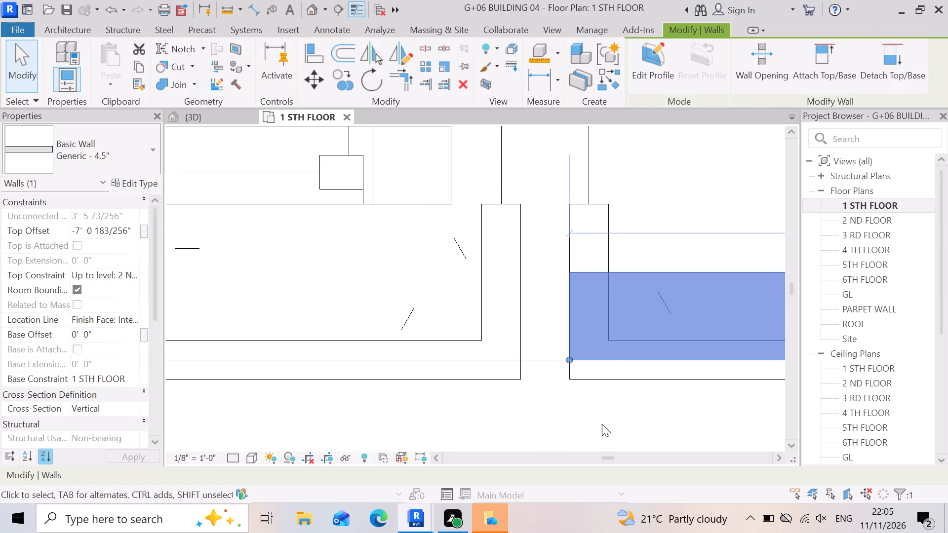
key(Escape)
Check the short Handrail - Rectangular railing and the adjoining Generic - 4.5" walls at the end balcony in plan.
scroll(594, 271, down, 3)
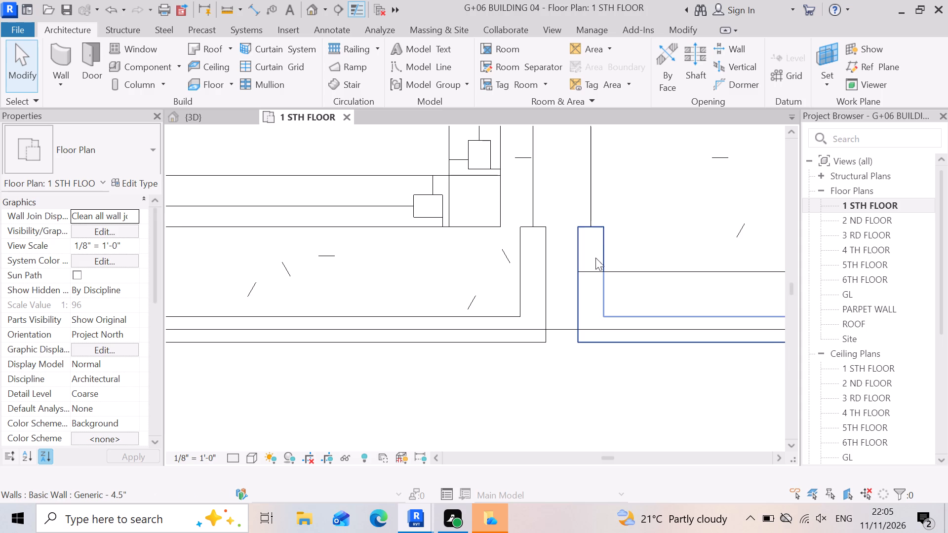
click(593, 252)
scroll(603, 273, down, 3)
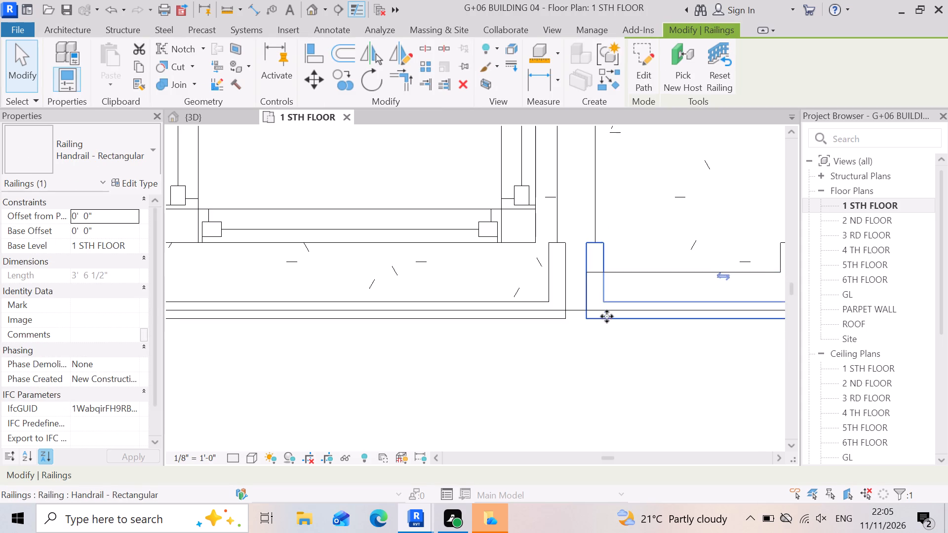
scroll(605, 293, up, 3)
scroll(541, 230, down, 7)
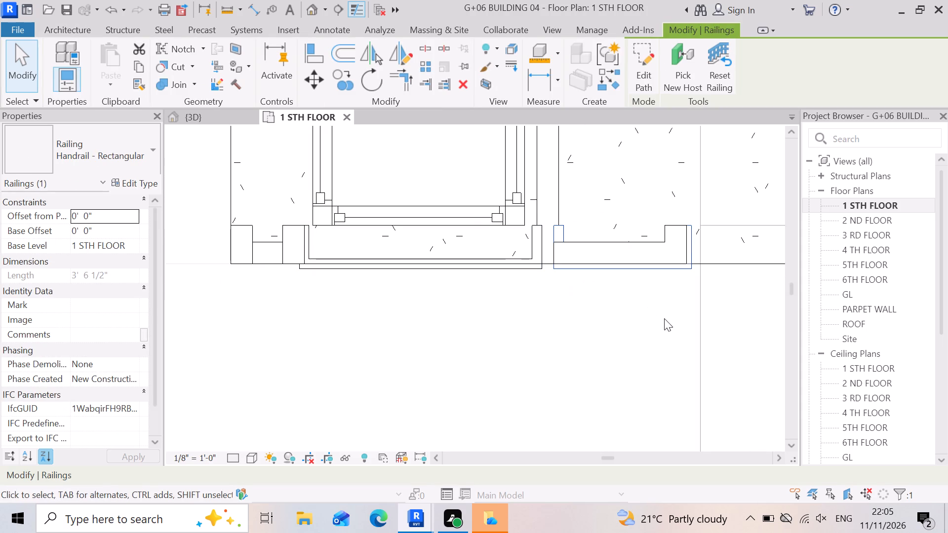
scroll(641, 246, up, 3)
scroll(555, 292, up, 3)
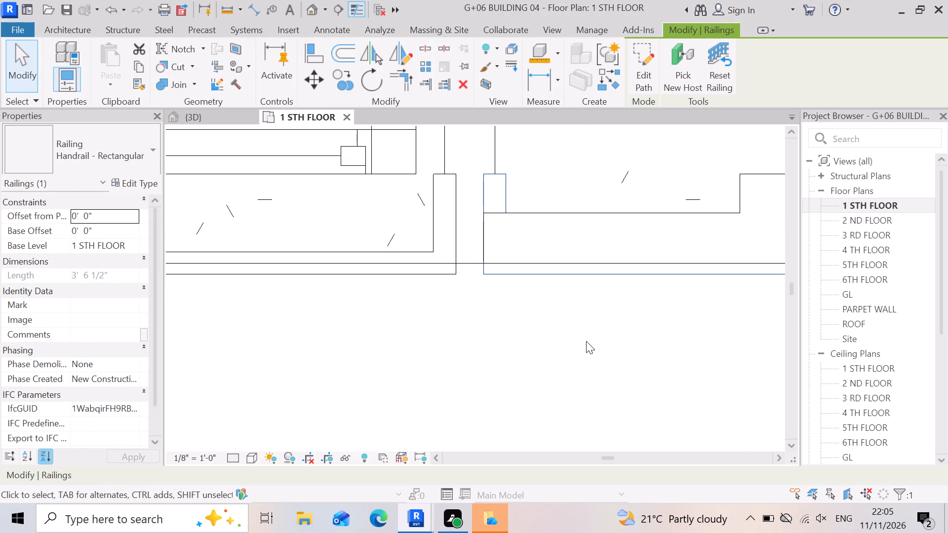
key(Escape)
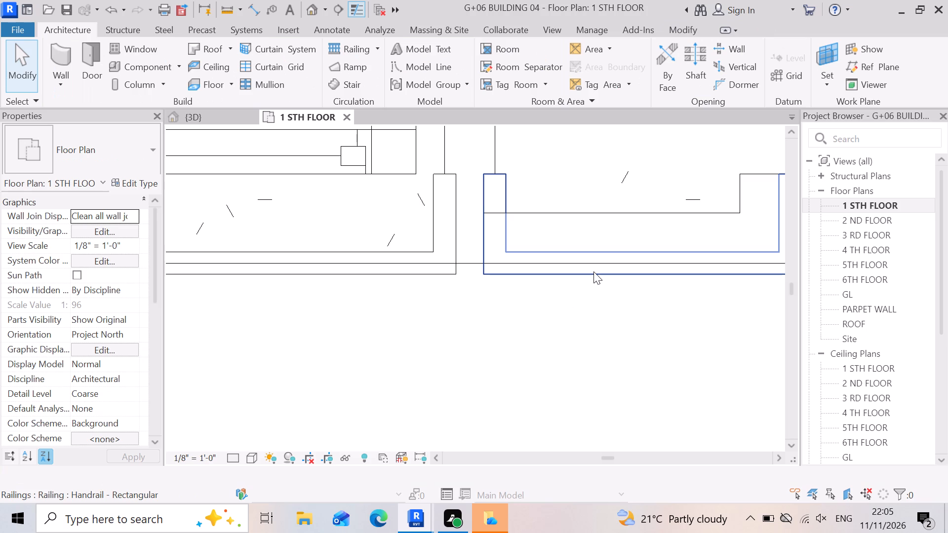
click(593, 271)
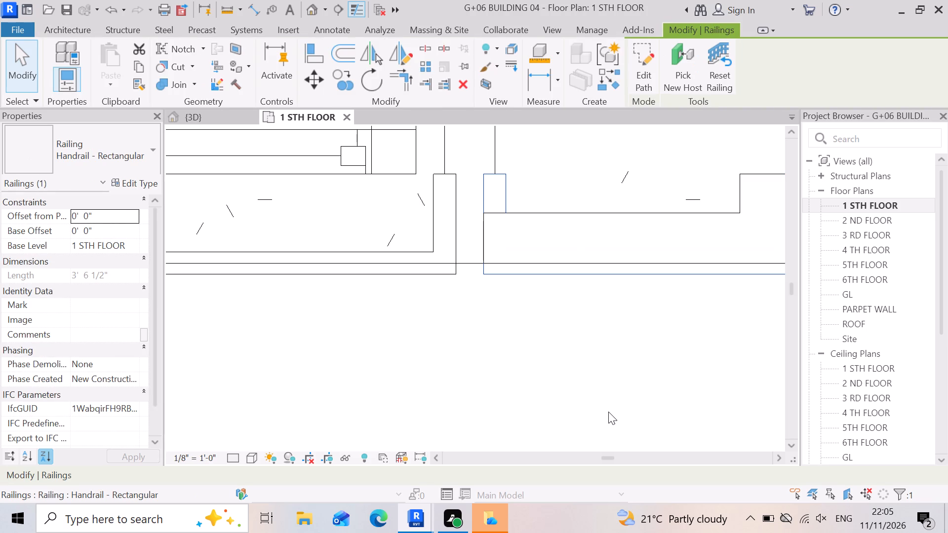
key(Escape)
click(501, 195)
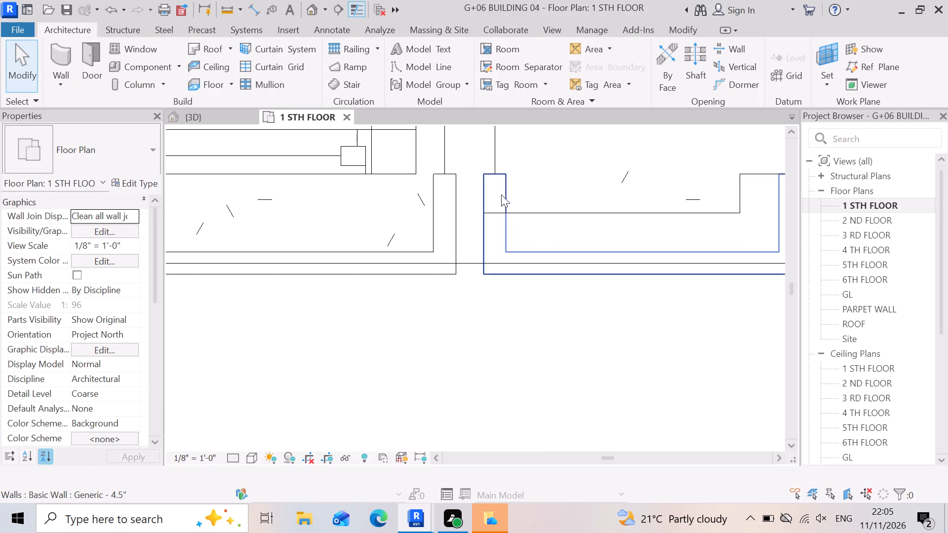
key(Escape)
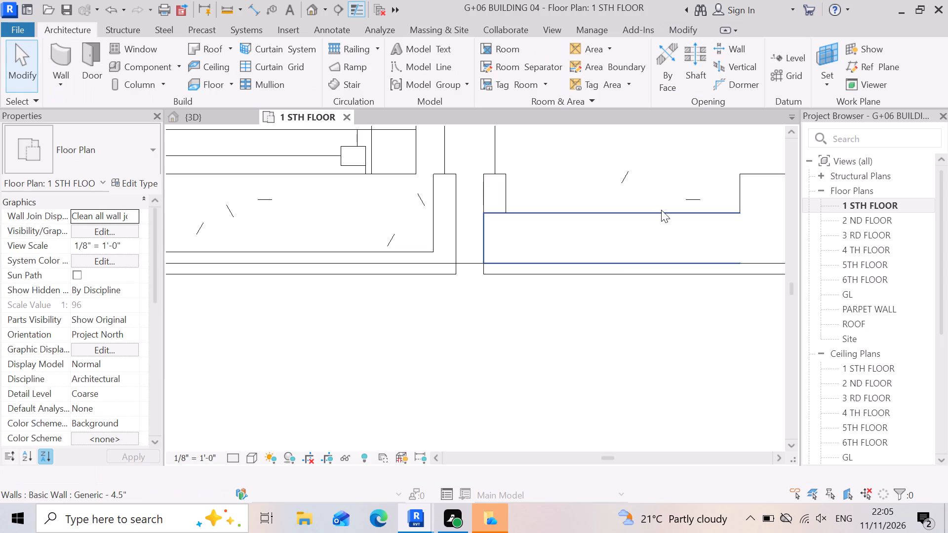
scroll(693, 214, down, 3)
click(745, 212)
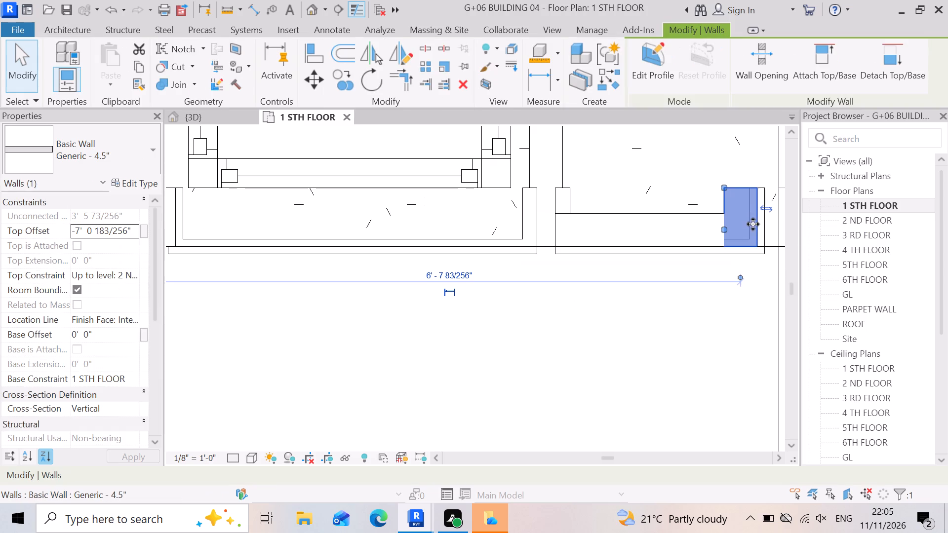
scroll(757, 228, up, 3)
key(Escape)
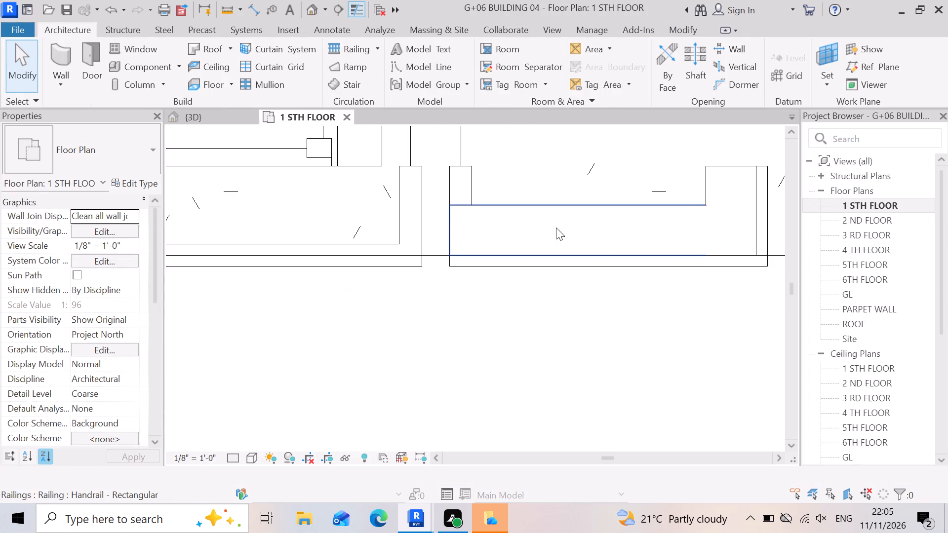
Examine the corner end balcony's walls, railings and slab edge in the 3D view.
scroll(491, 289, down, 3)
click(223, 116)
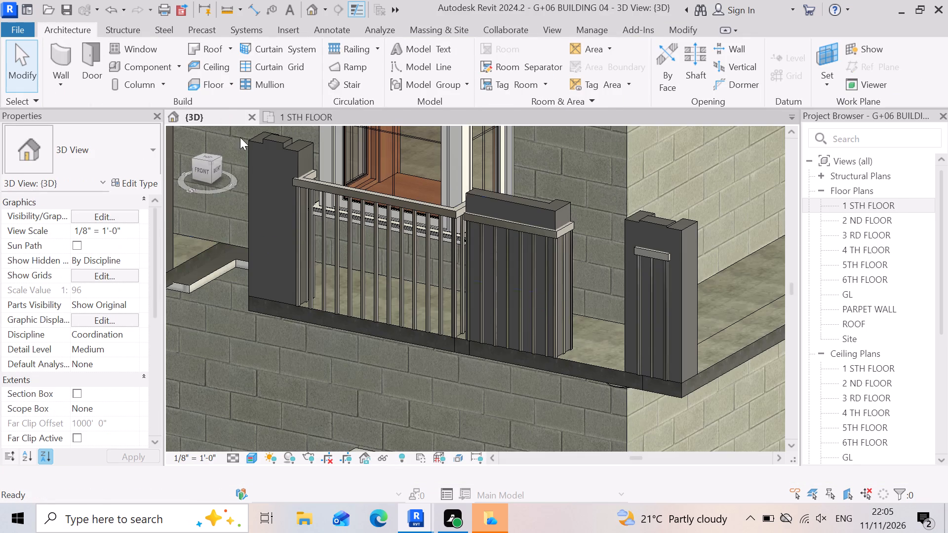
scroll(699, 405, up, 5)
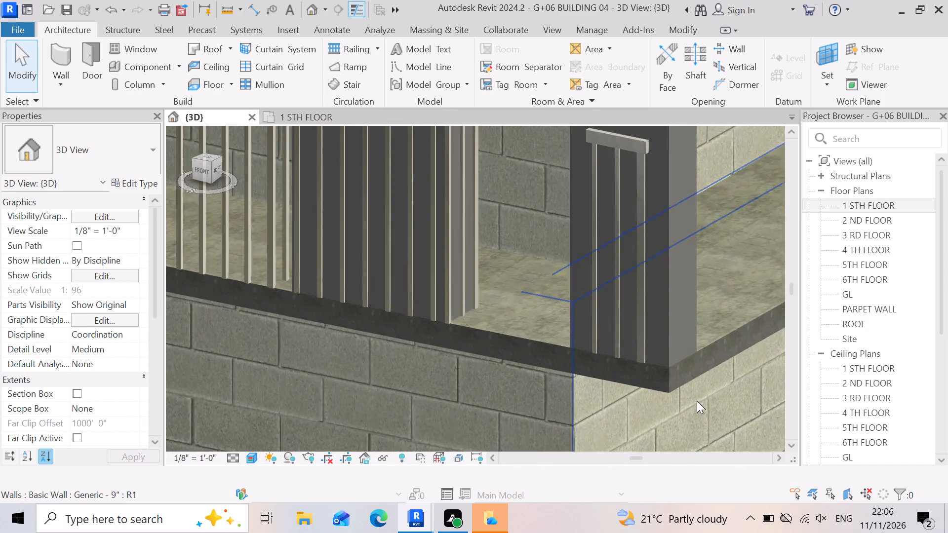
scroll(473, 371, up, 6)
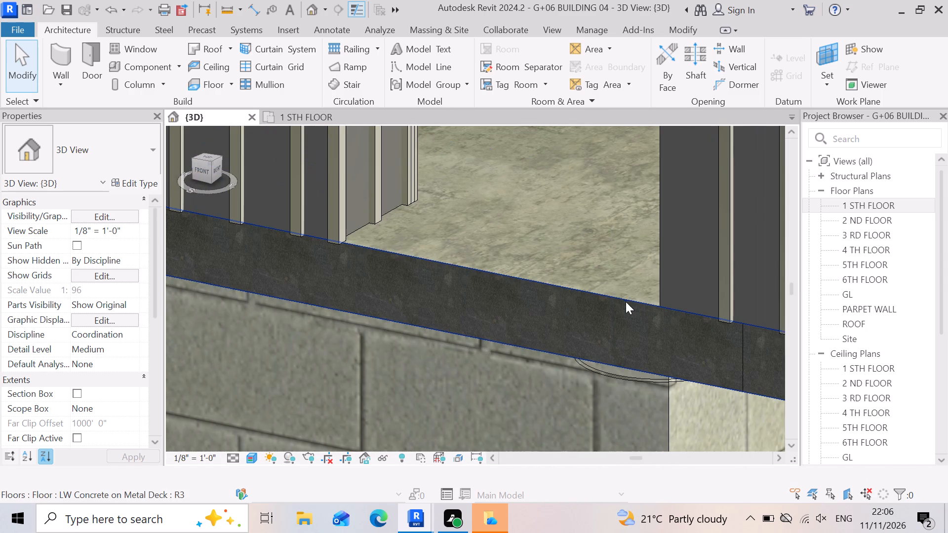
scroll(631, 302, down, 10)
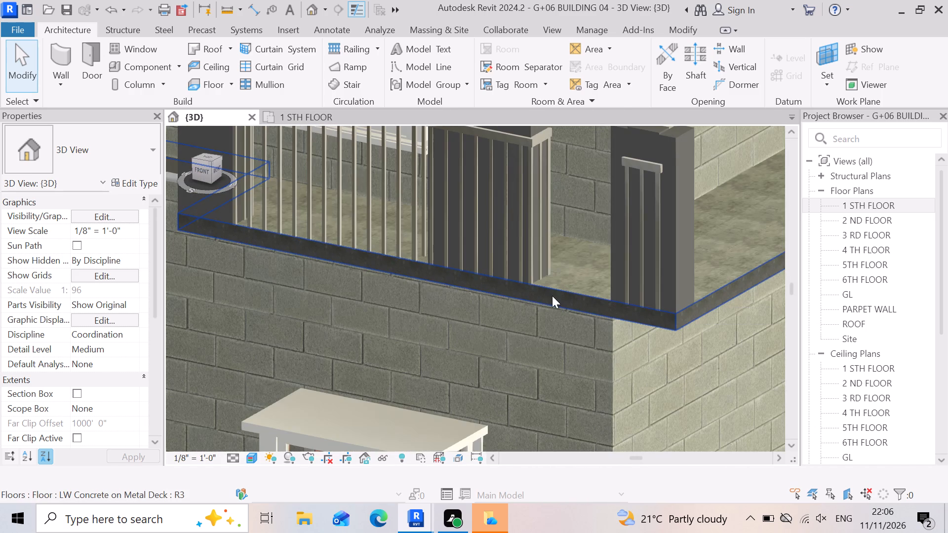
scroll(539, 297, down, 4)
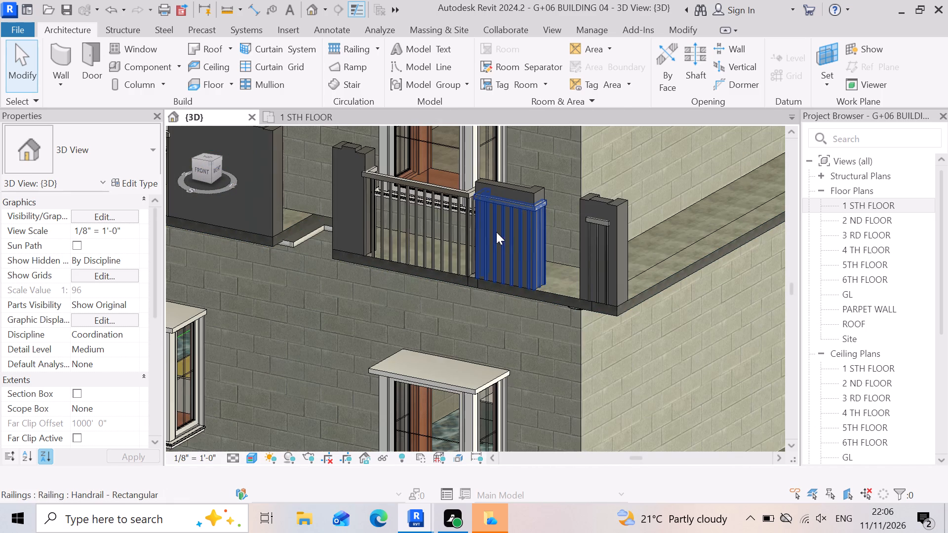
Select the short Handrail - Rectangular railing in front of the end balcony's low wall in the 3D view.
scroll(496, 232, up, 3)
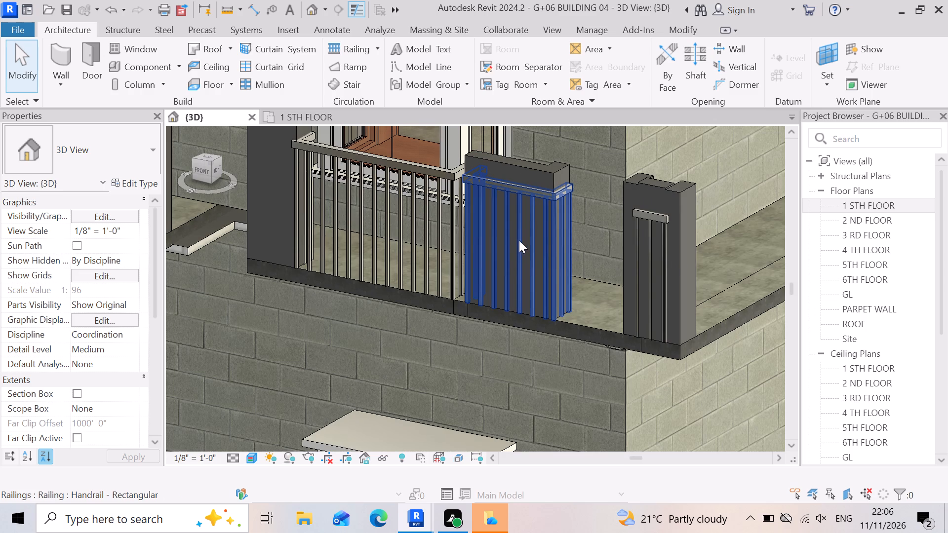
click(523, 241)
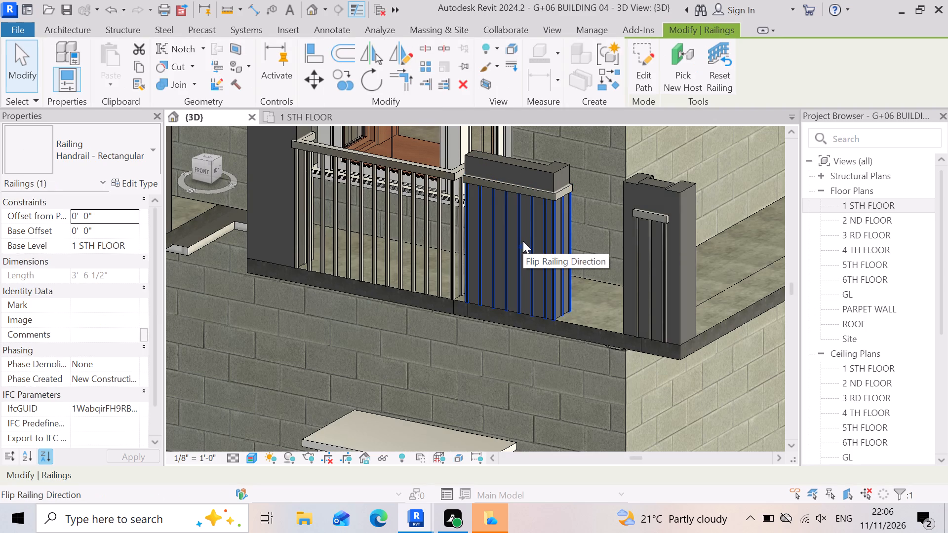
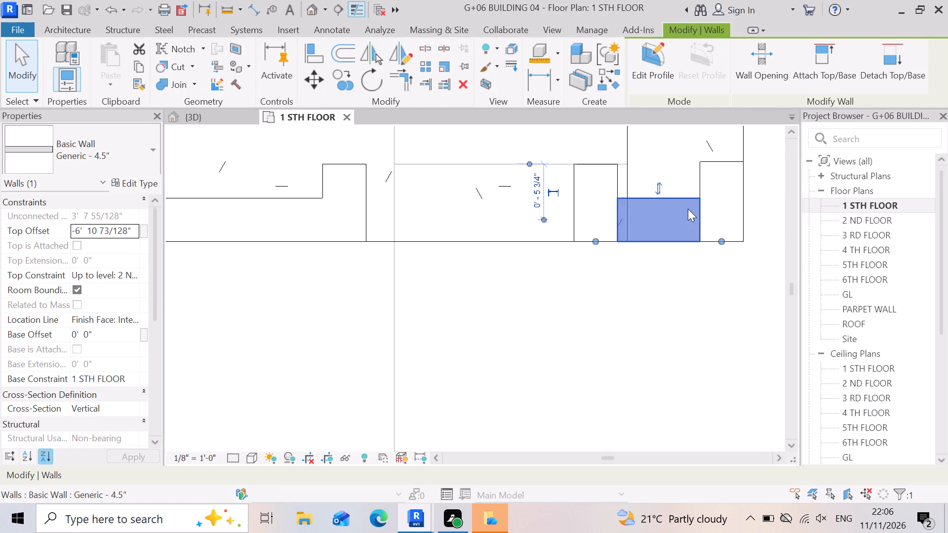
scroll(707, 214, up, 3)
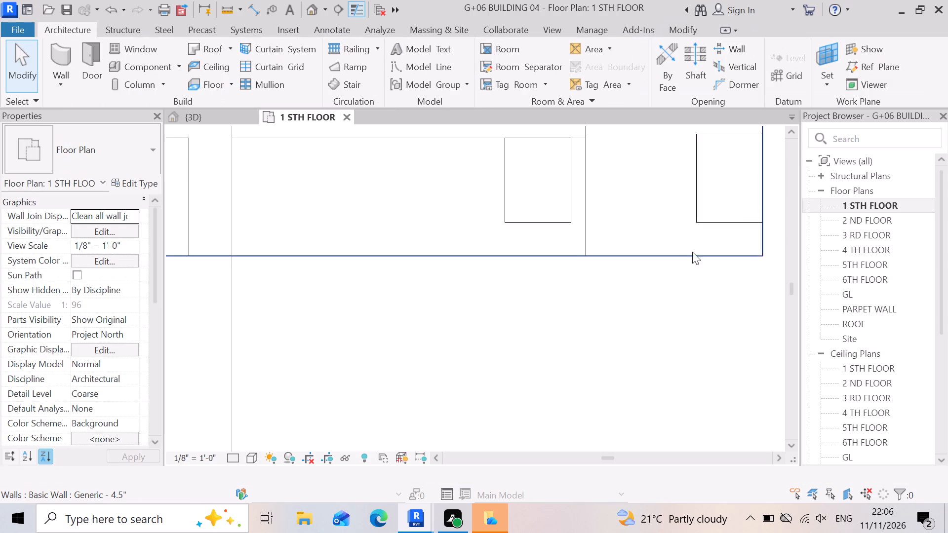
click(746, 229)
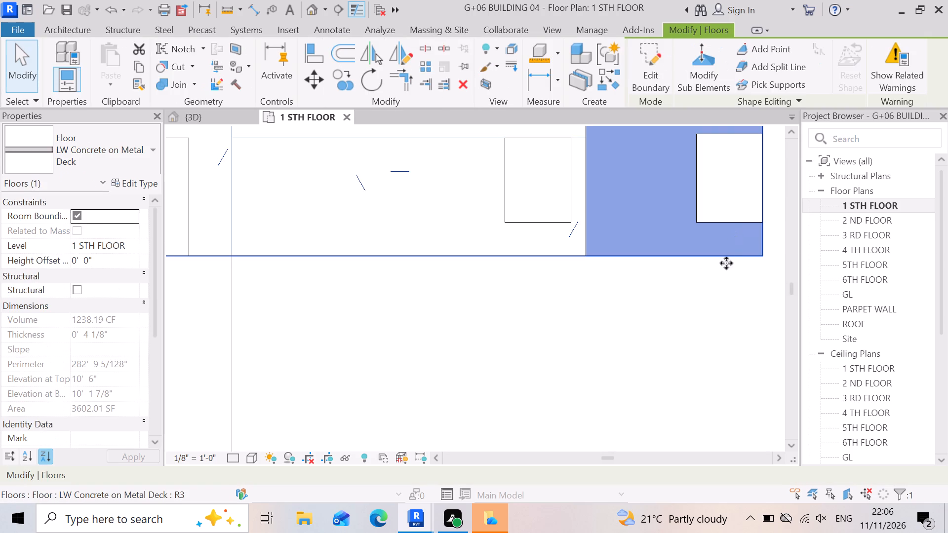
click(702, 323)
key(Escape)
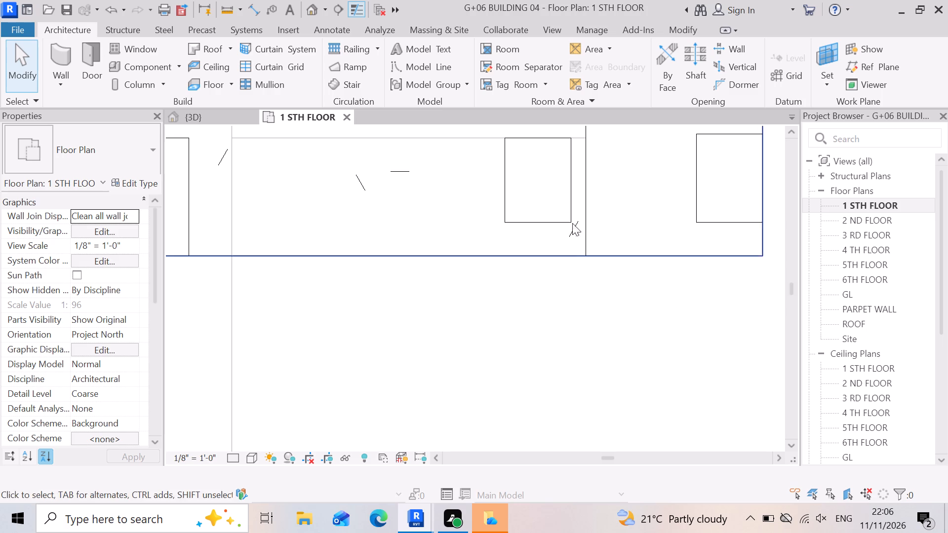
Select the short vertical Generic - 4.5" wall stub just inside the floor's vertical edge near the plan's lower-right corner.
click(549, 223)
scroll(546, 245, down, 4)
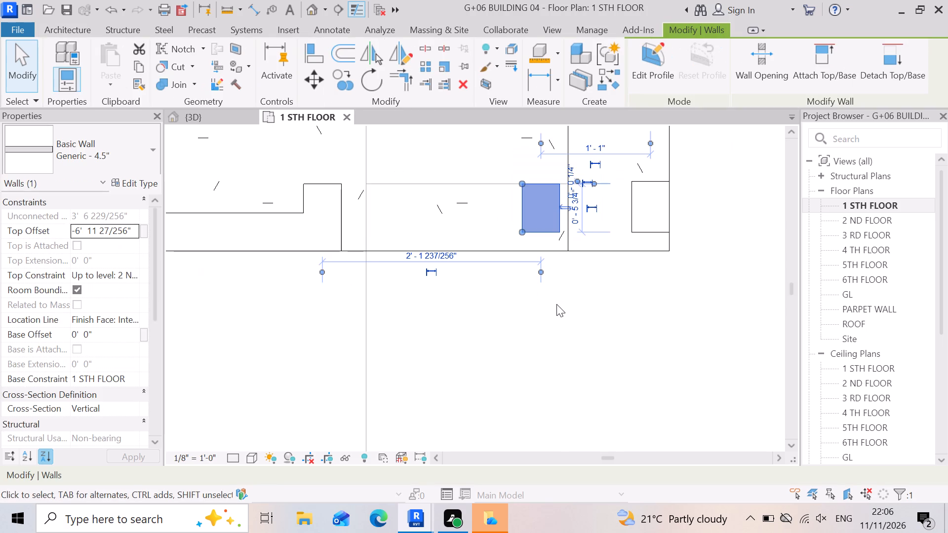
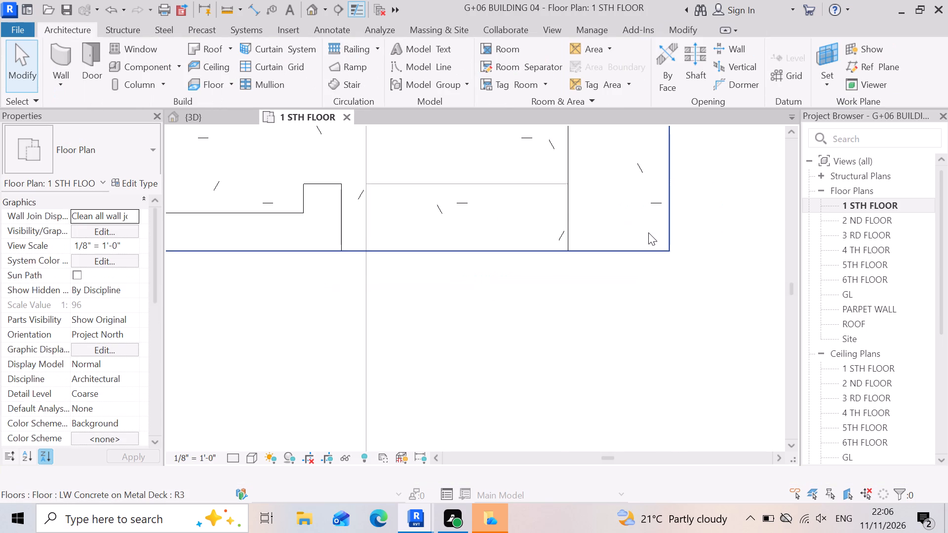
Examine in the 3D view how the short Generic - 4.5" wall stub beside the balcony railing sits near the slab corner.
click(218, 118)
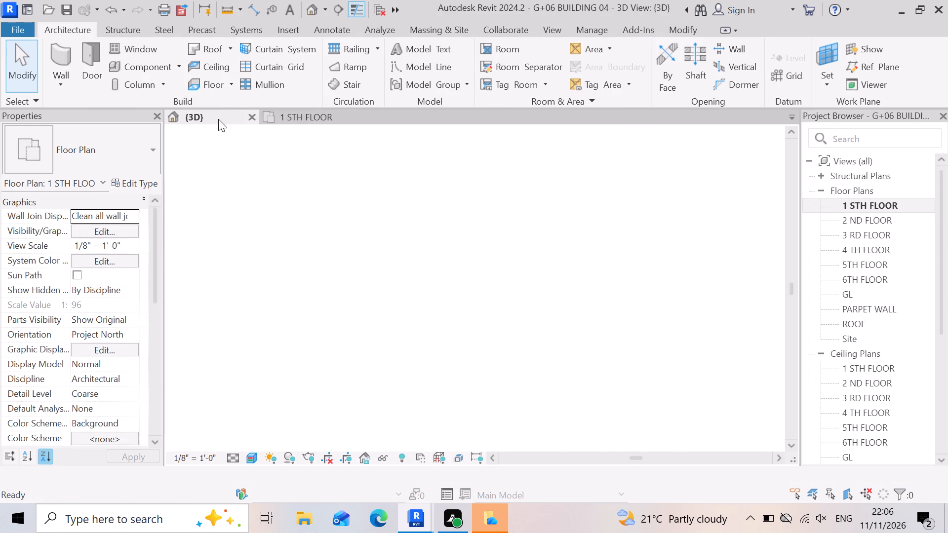
scroll(471, 286, down, 4)
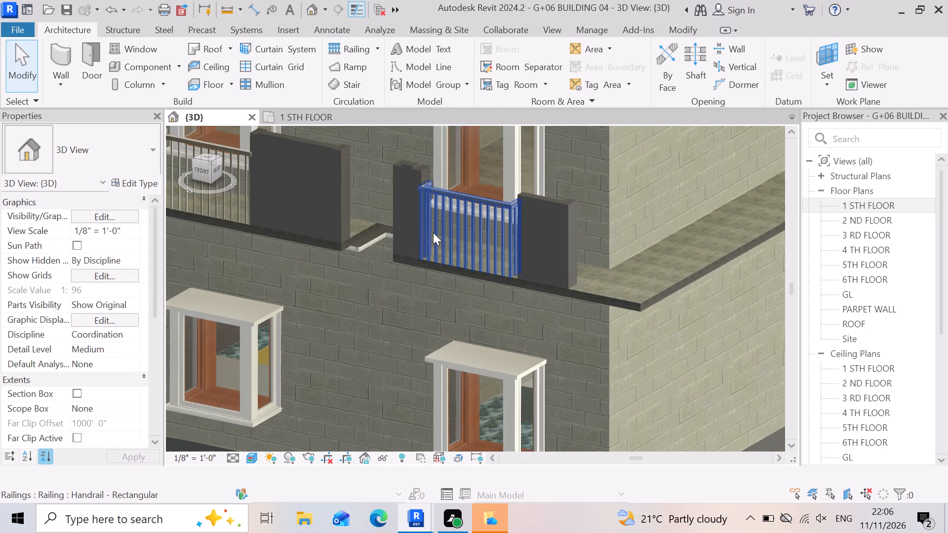
scroll(686, 334, up, 2)
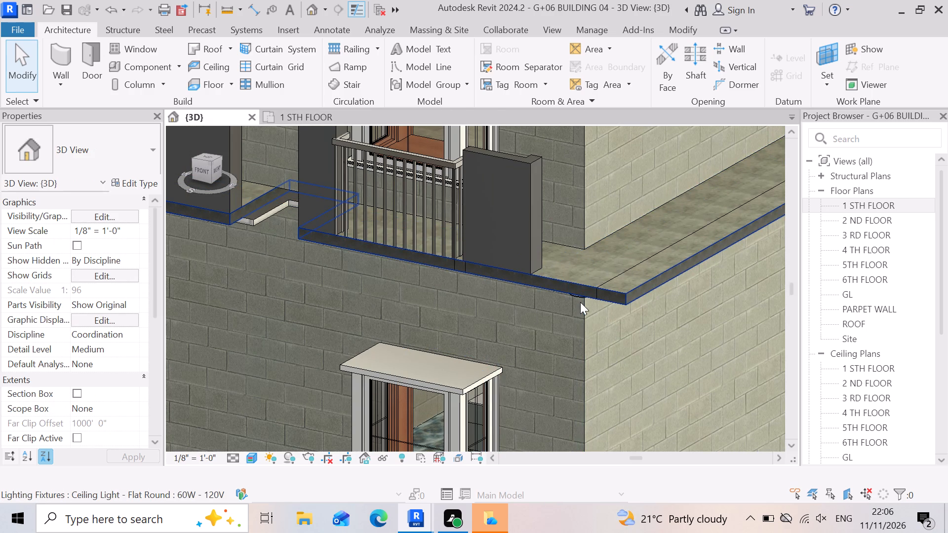
scroll(580, 299, up, 3)
scroll(634, 279, up, 3)
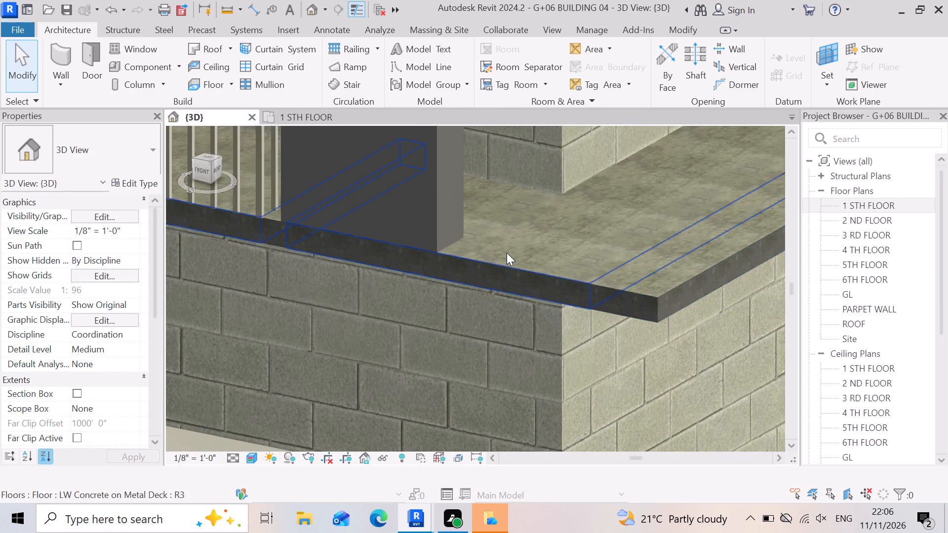
scroll(558, 258, down, 4)
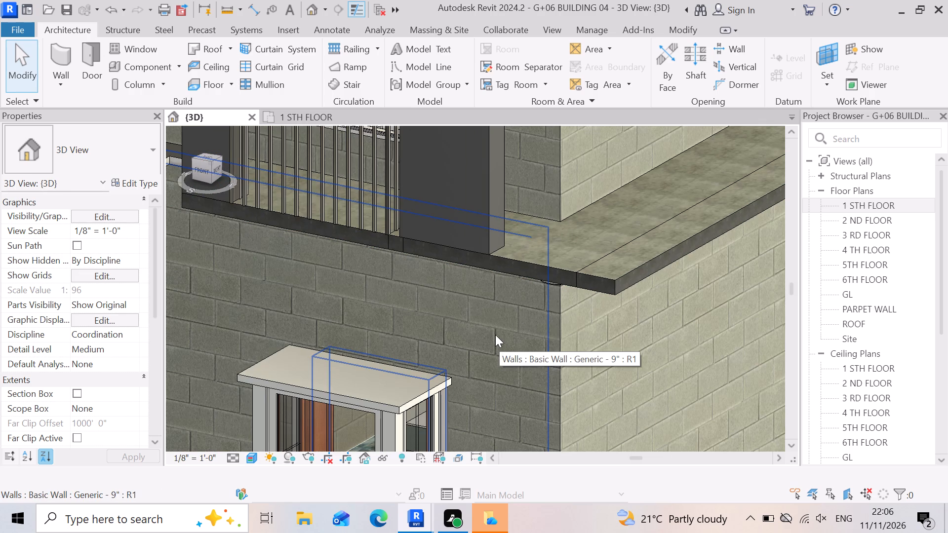
scroll(560, 302, down, 3)
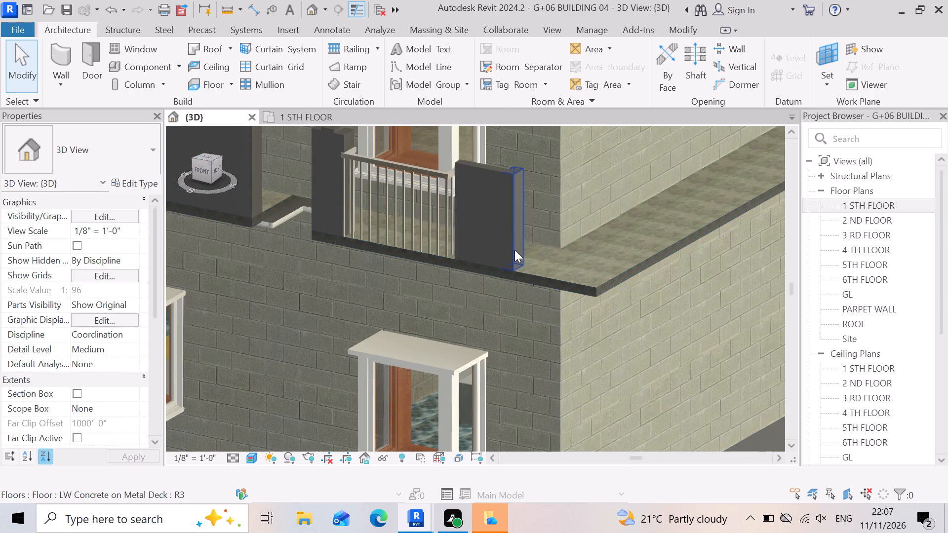
click(513, 249)
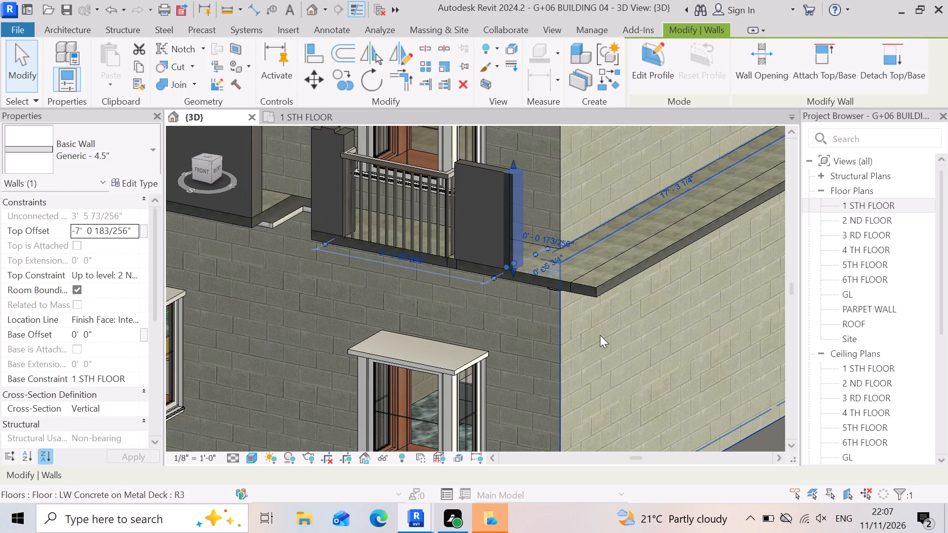
scroll(600, 335, down, 3)
scroll(574, 296, up, 4)
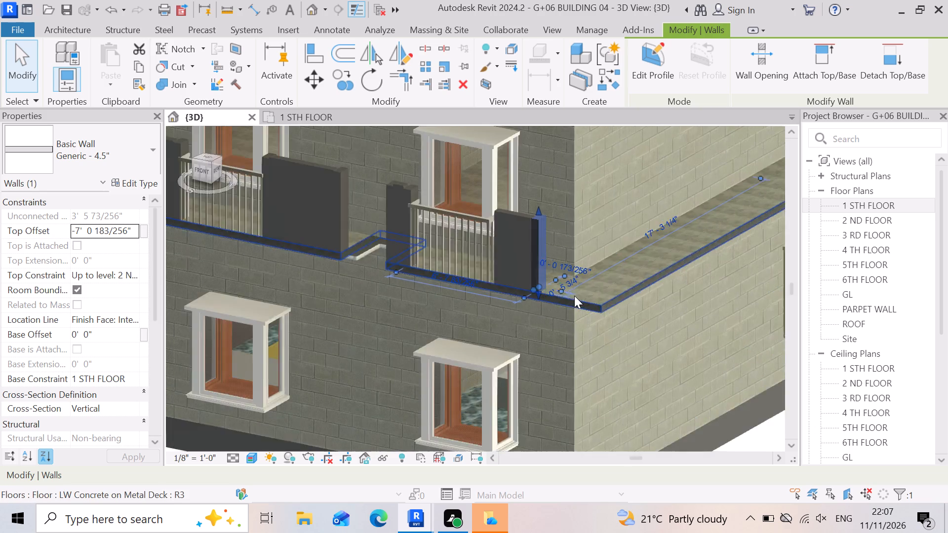
scroll(574, 296, up, 3)
scroll(551, 284, down, 6)
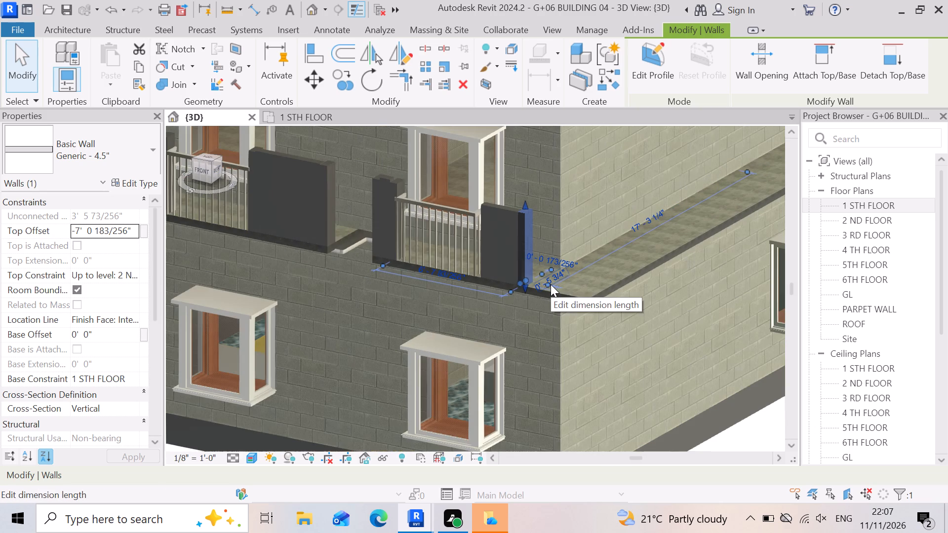
scroll(551, 284, up, 9)
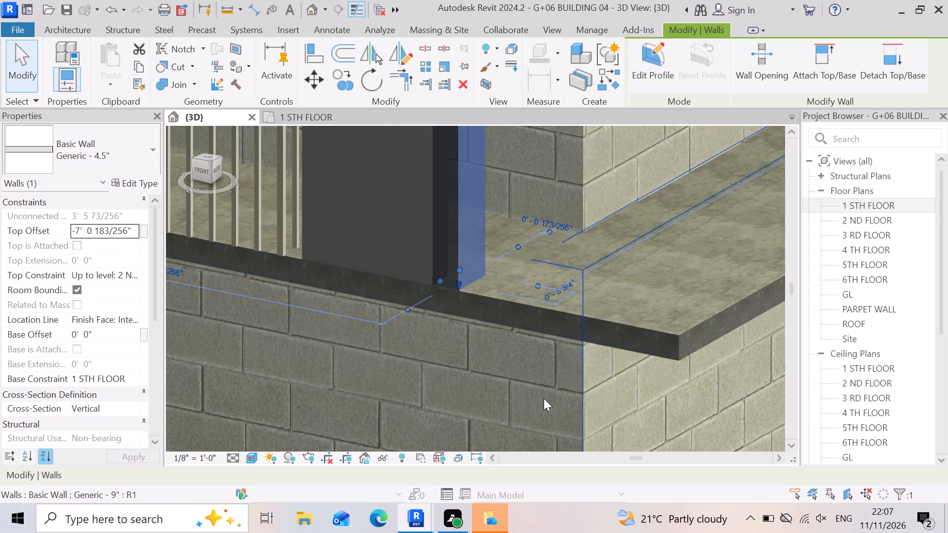
key(Escape)
scroll(472, 265, up, 4)
scroll(490, 294, down, 4)
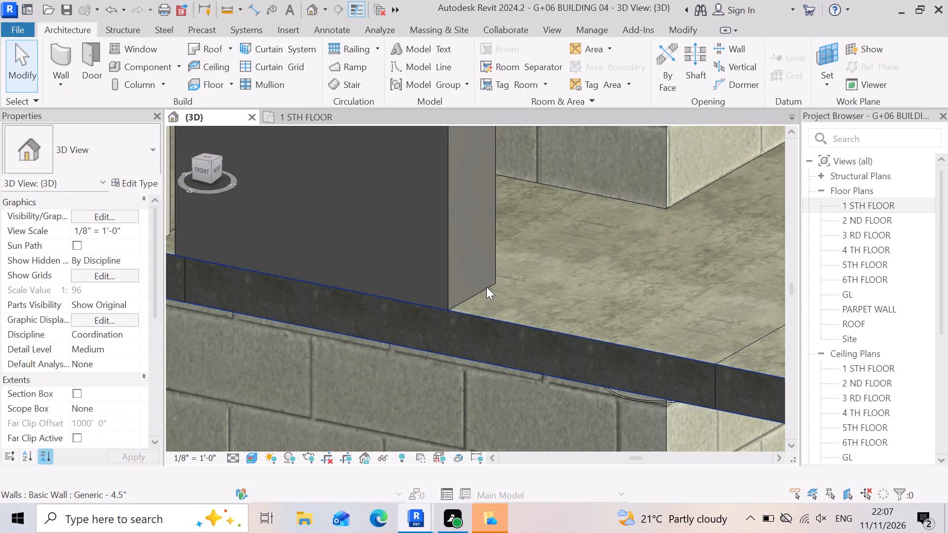
click(482, 265)
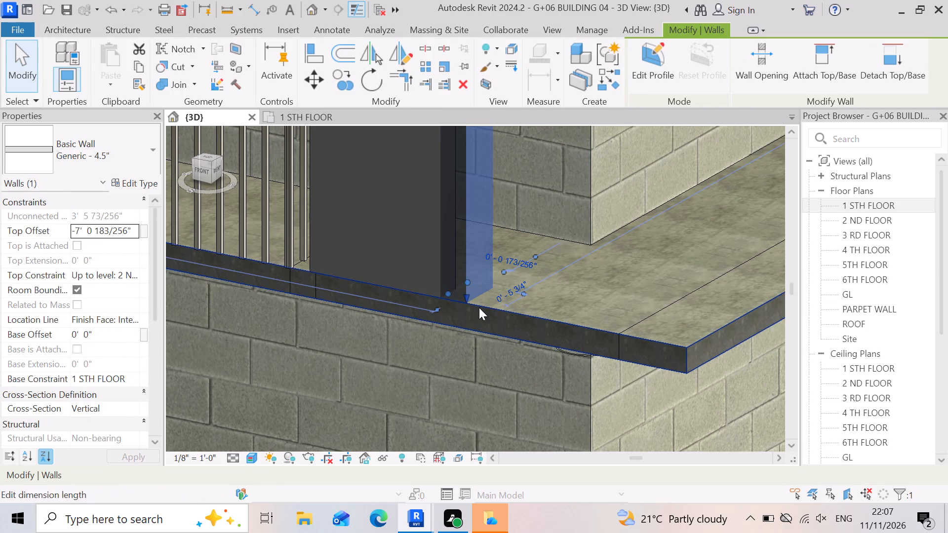
Delete the short vertical Generic - 4.5" wall stub near the floor's lower corner in the 1 STH FLOOR plan.
click(325, 118)
click(642, 331)
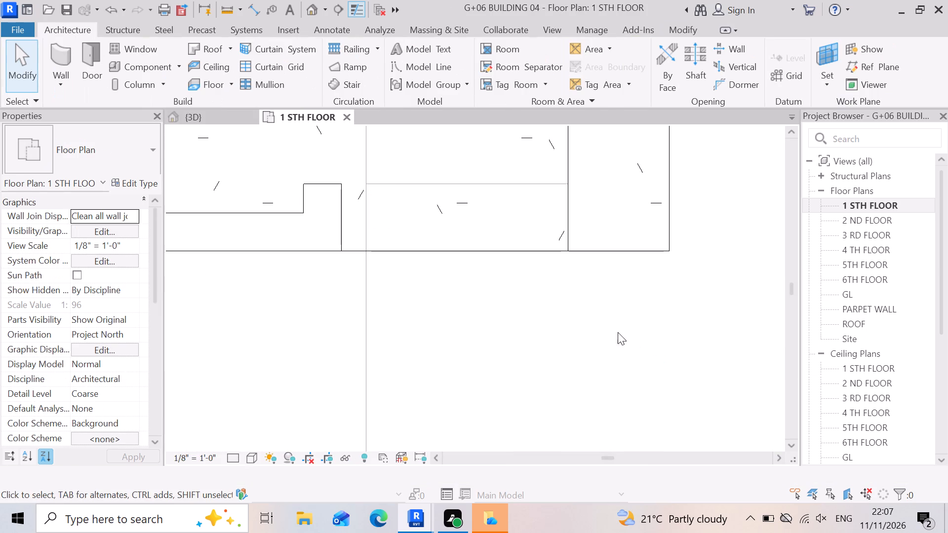
click(339, 250)
scroll(428, 292, down, 4)
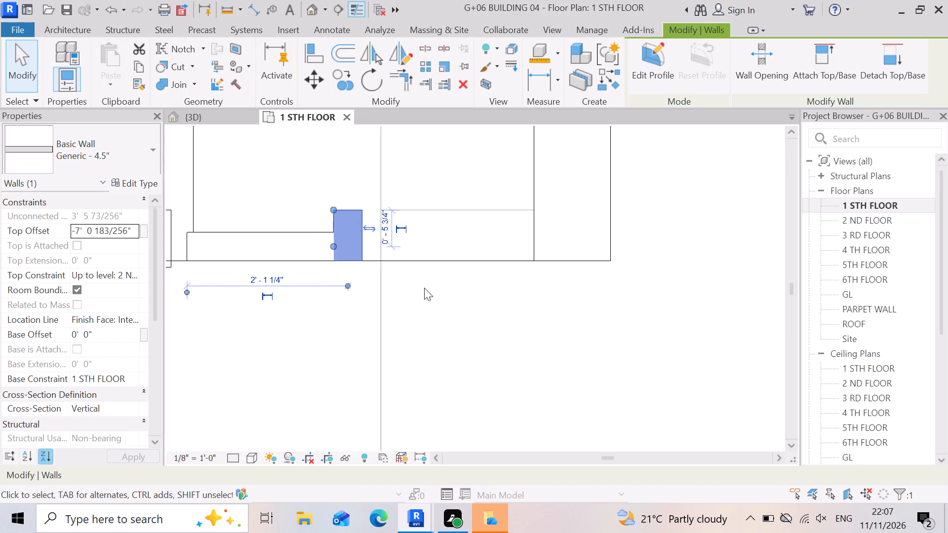
scroll(491, 249, up, 3)
scroll(680, 289, down, 6)
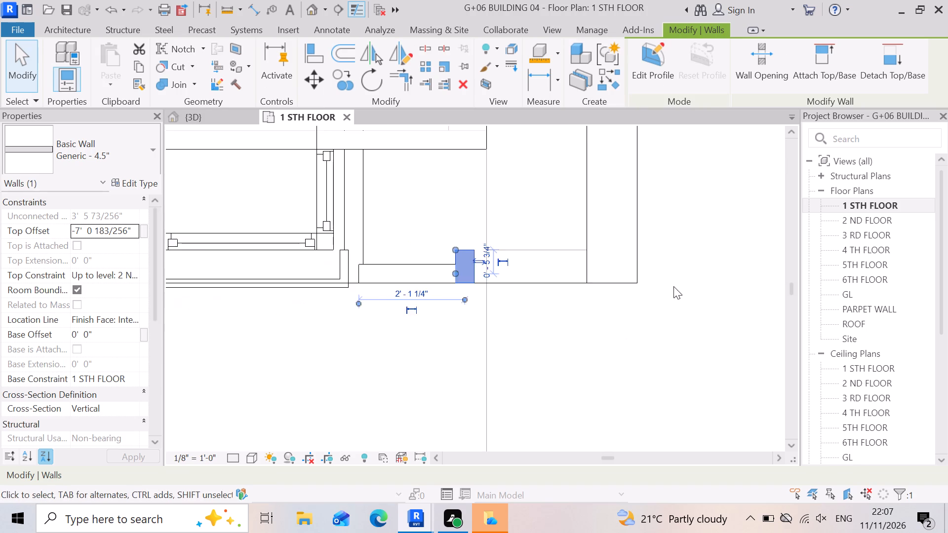
scroll(673, 286, down, 2)
scroll(605, 291, up, 7)
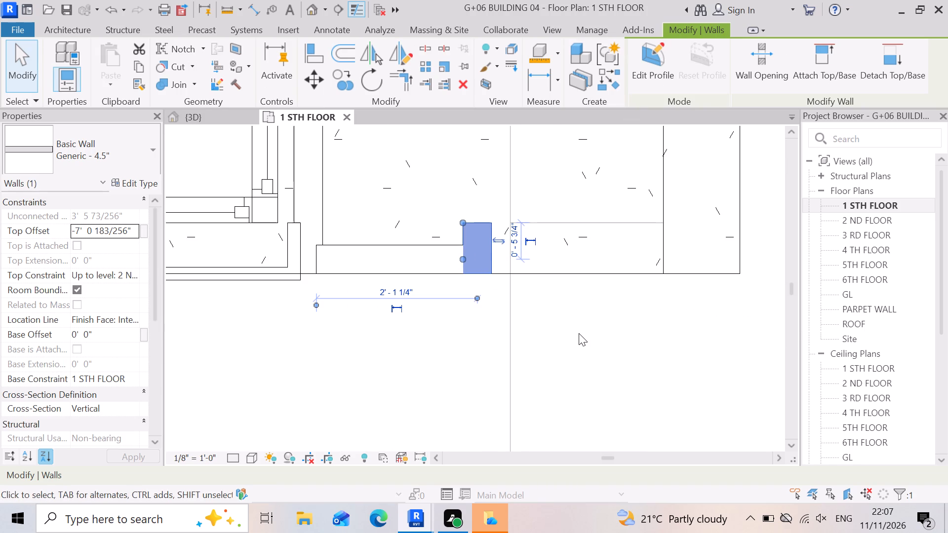
key(Escape)
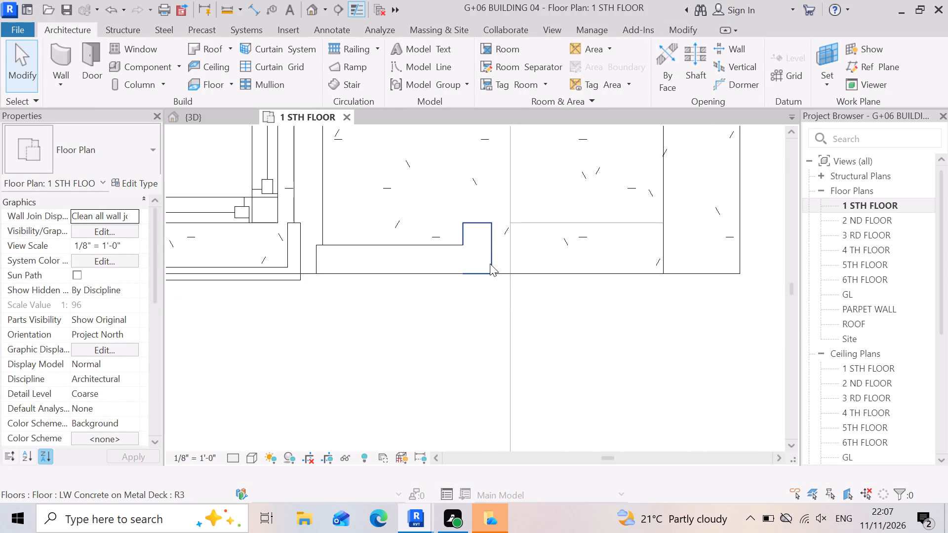
click(490, 264)
scroll(536, 319, down, 5)
scroll(533, 319, up, 2)
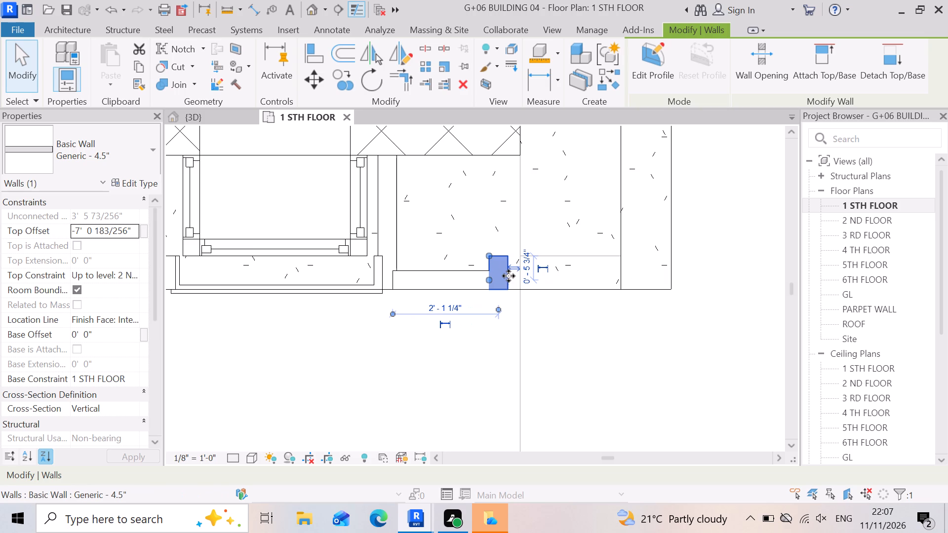
key(Escape)
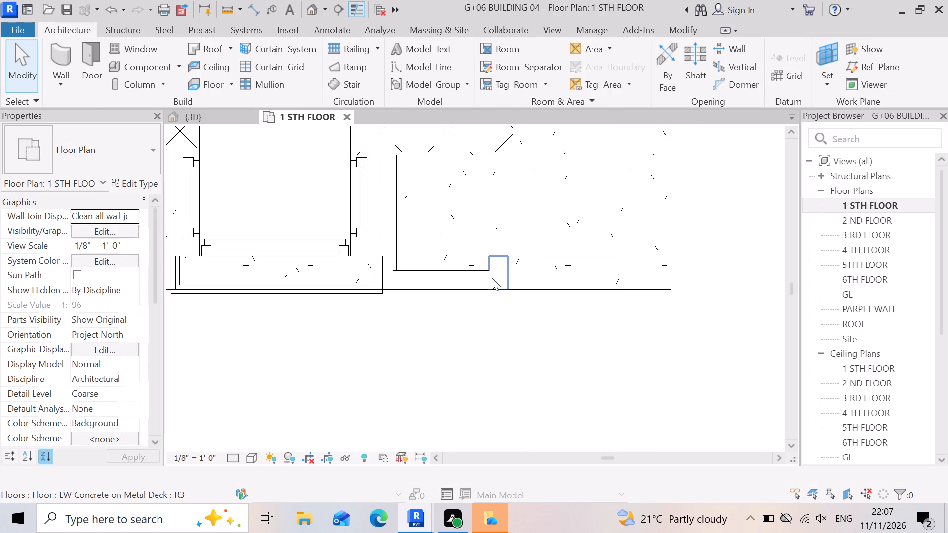
click(512, 275)
key(BackSpace)
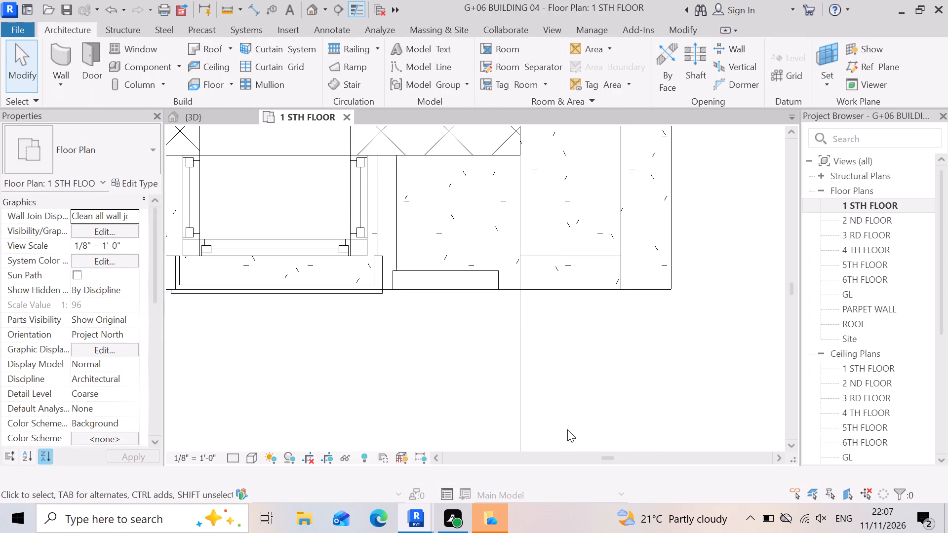
Extend the horizontal Generic - 4.5" wall along the lower floor edge toward the corner to the inner vertical line, about 4'-6" long.
click(479, 277)
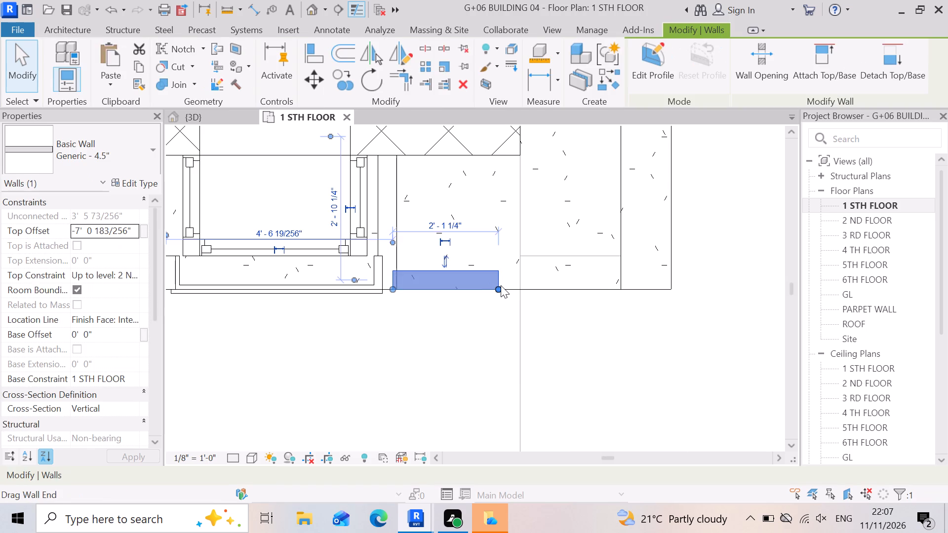
drag(499, 285, 577, 279)
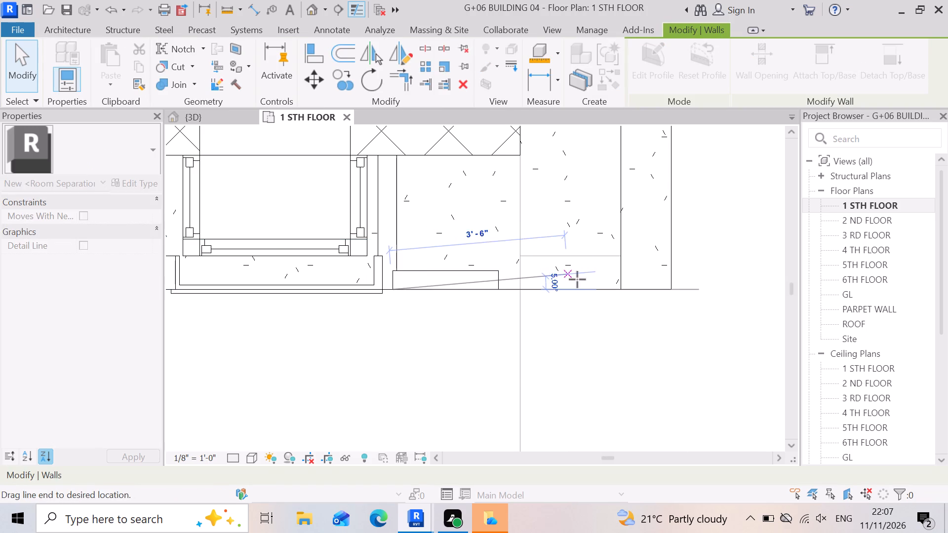
drag(577, 279, 620, 294)
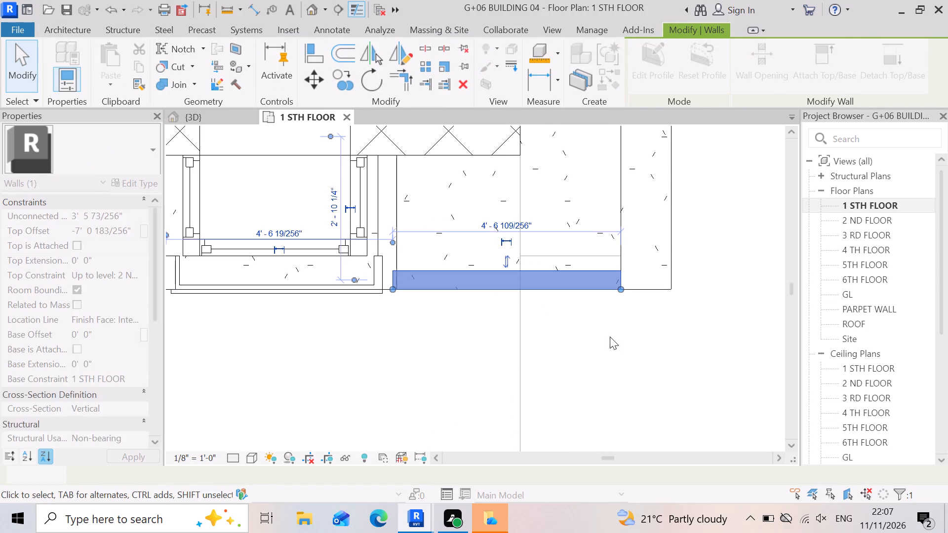
click(610, 337)
scroll(671, 359, down, 3)
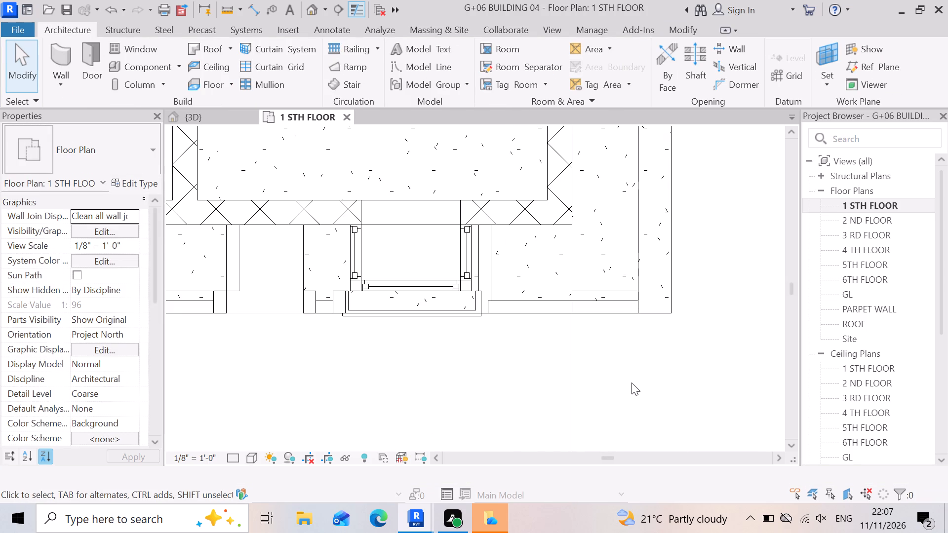
key(Escape)
Dismiss the project save reminder without saving.
scroll(455, 280, up, 3)
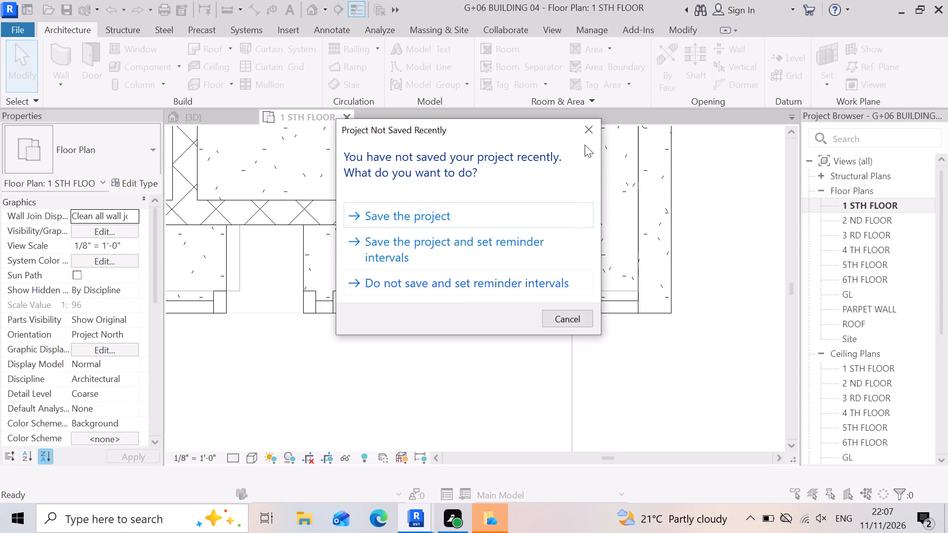
click(591, 130)
Shorten the extended wall's other end, beside the bay window, so it meets the adjacent vertical floor line.
scroll(641, 365, down, 2)
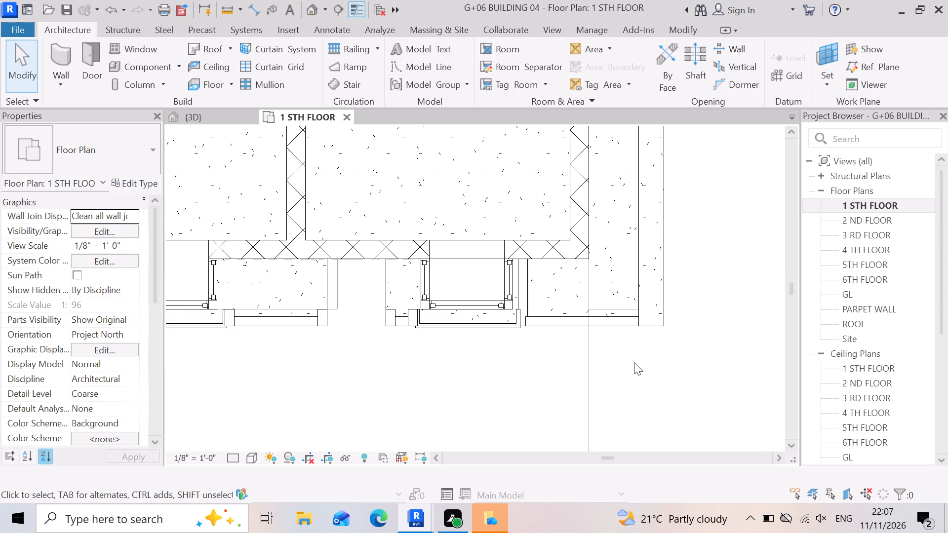
key(Escape)
scroll(452, 297, up, 5)
scroll(569, 368, up, 3)
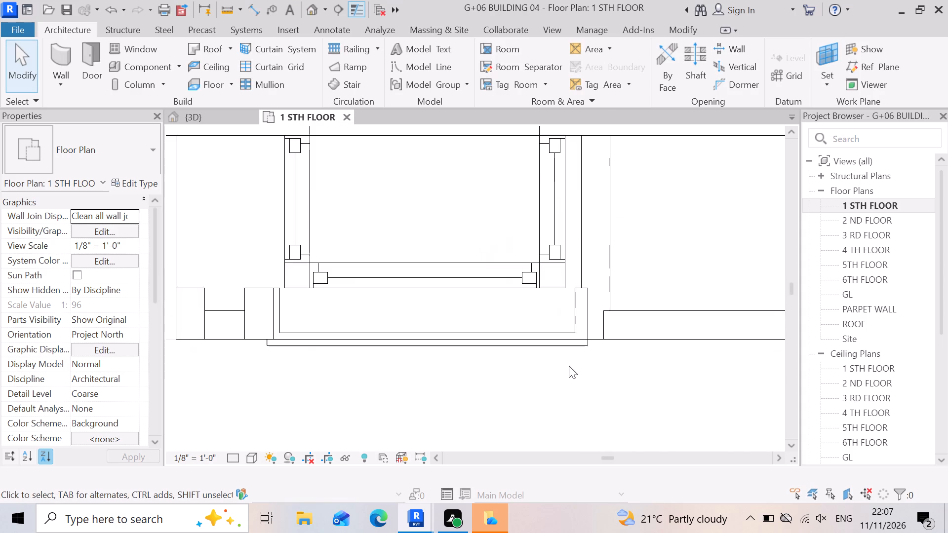
scroll(633, 335, up, 5)
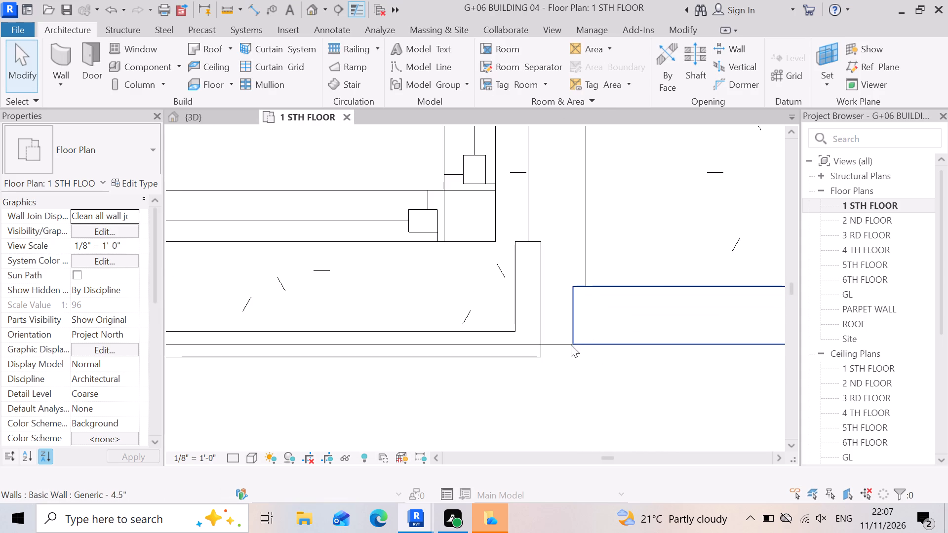
click(571, 344)
drag(571, 340, 581, 339)
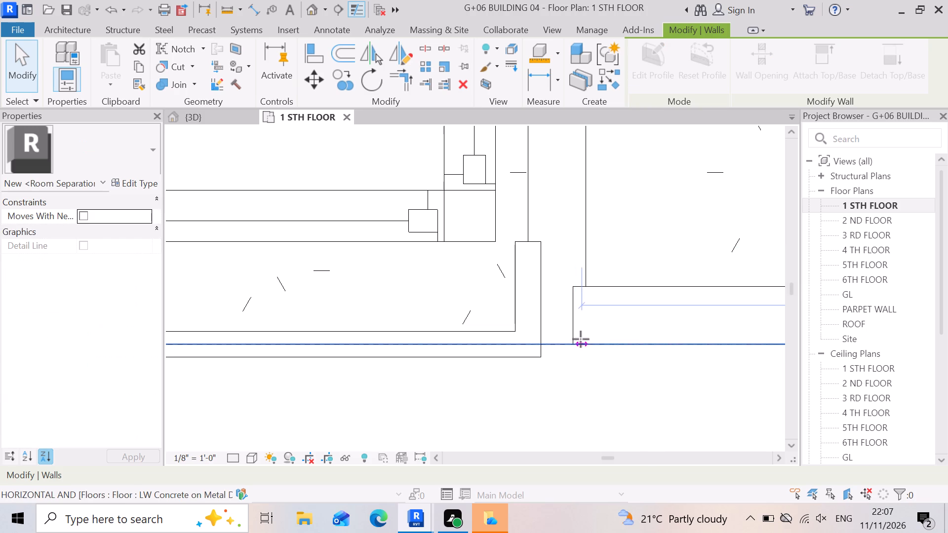
drag(581, 339, 587, 342)
click(593, 368)
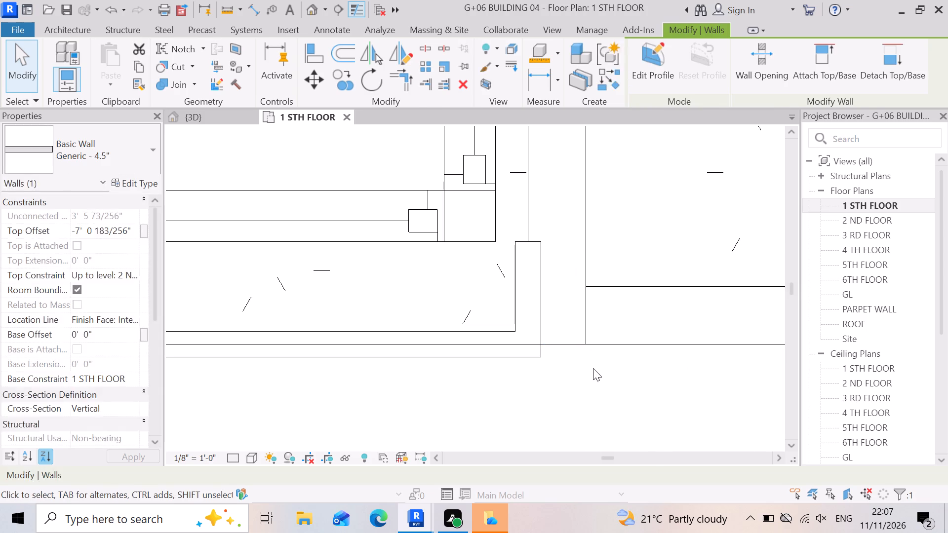
key(Escape)
Draw a vertical Generic - 4.5" wall stub, 4 1/2" long, across the lower-edge wall's end beside the bay window.
scroll(595, 347, down, 7)
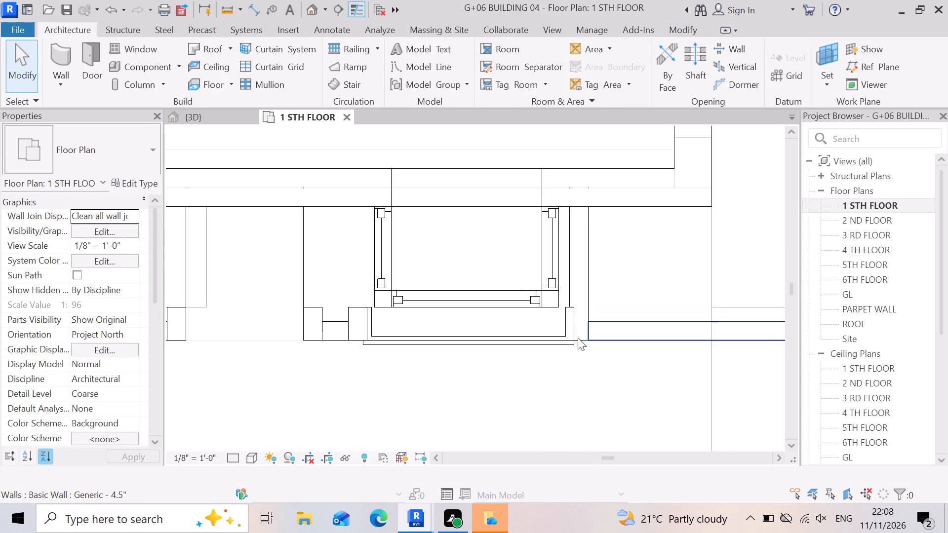
scroll(578, 338, down, 4)
scroll(588, 333, up, 2)
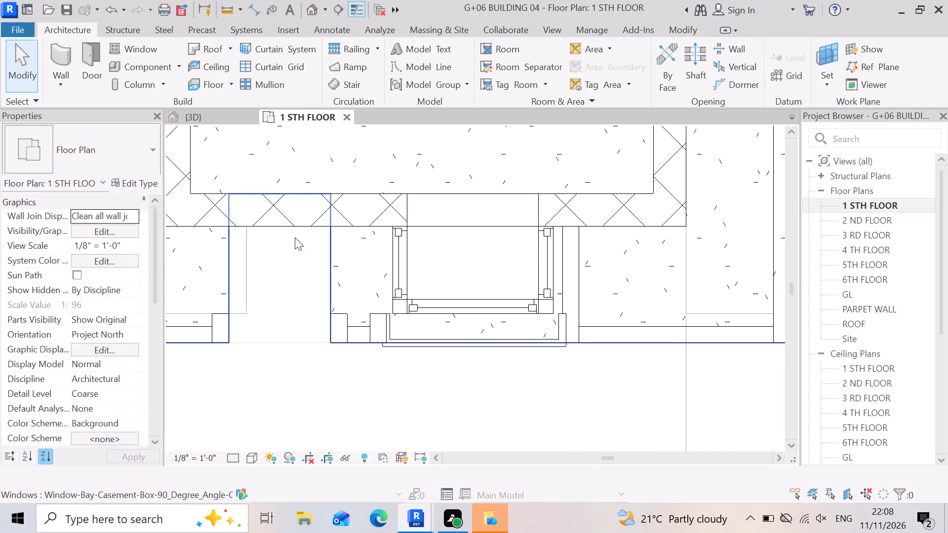
click(66, 52)
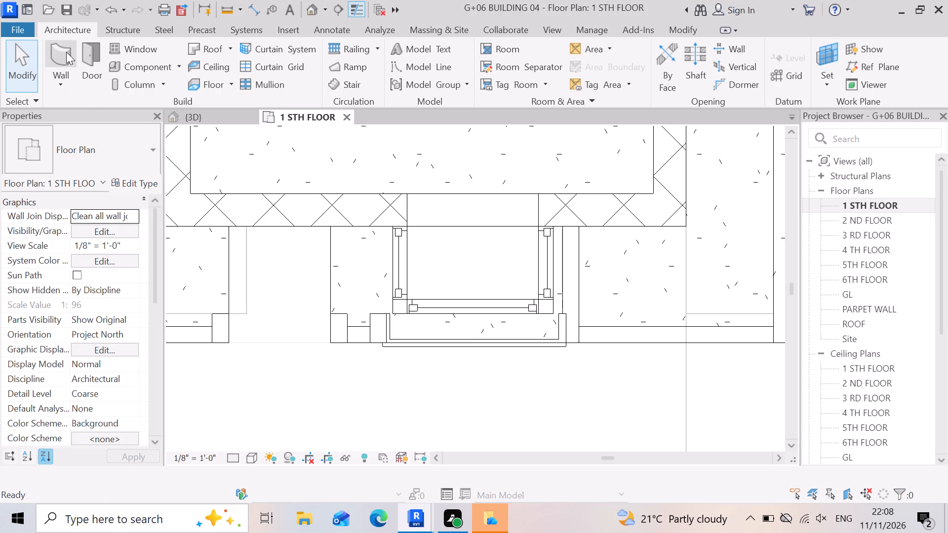
scroll(688, 354, up, 2)
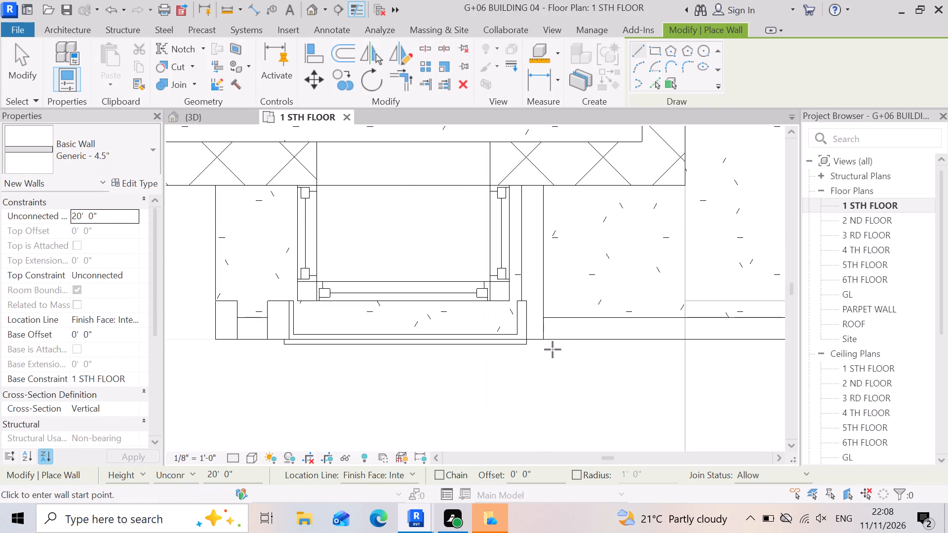
scroll(568, 343, up, 3)
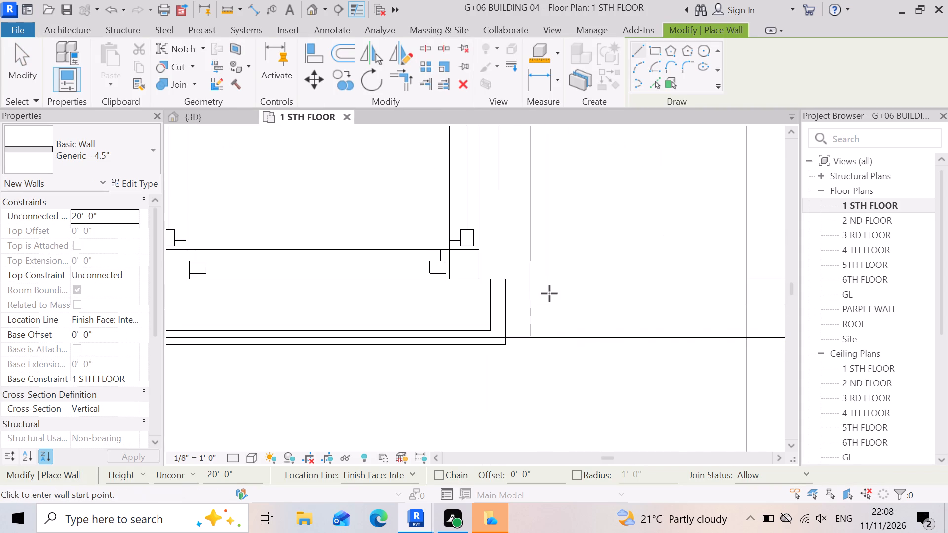
scroll(550, 292, down, 5)
scroll(554, 314, up, 2)
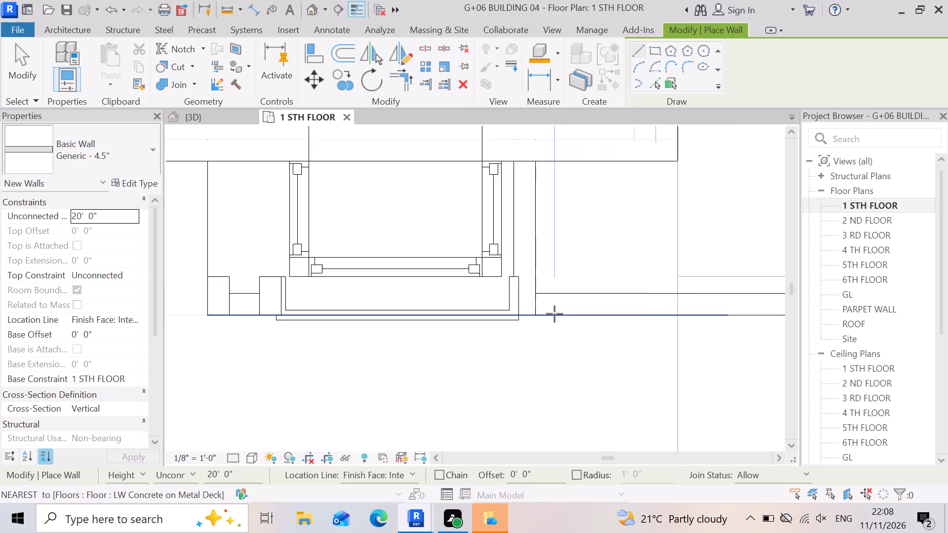
scroll(554, 314, up, 4)
drag(524, 279, 529, 283)
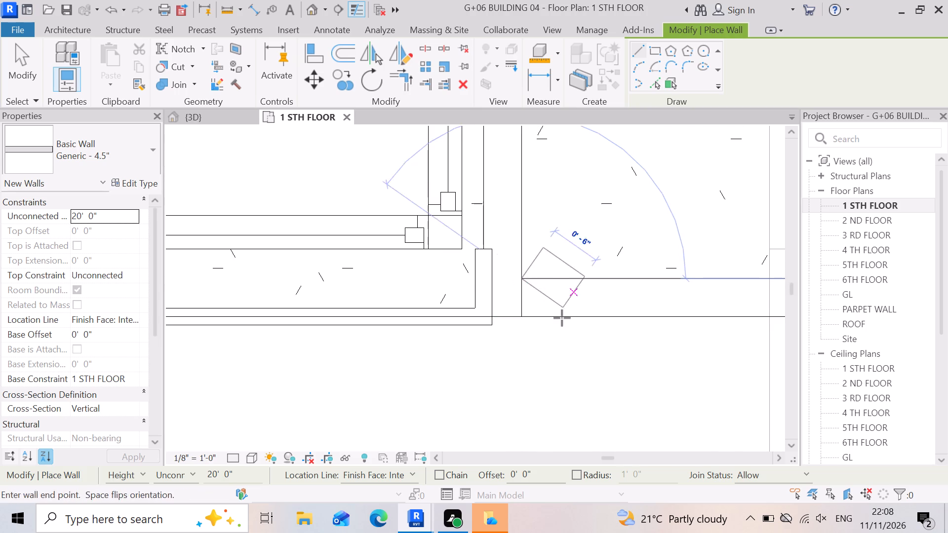
click(524, 319)
scroll(516, 328, down, 2)
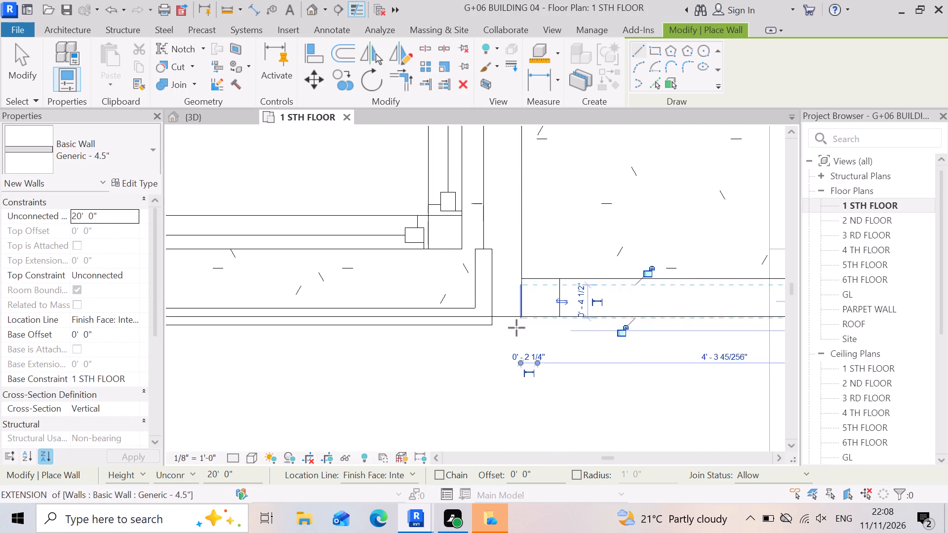
scroll(516, 328, down, 2)
key(Escape)
Draw a matching 4 1/2" vertical wall stub across the wall's corner end, flipping its orientation so its thickness faces inward.
scroll(513, 346, down, 3)
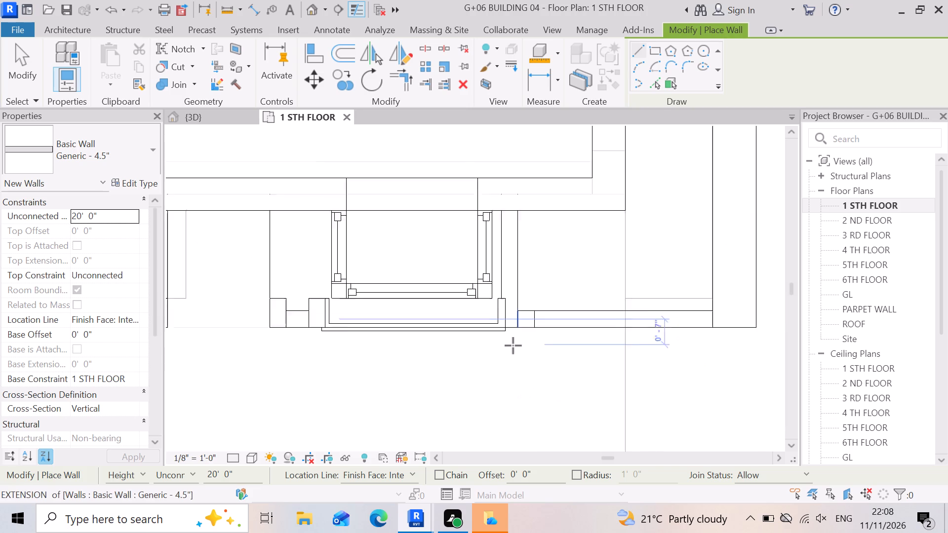
scroll(713, 308, up, 6)
scroll(653, 342, up, 3)
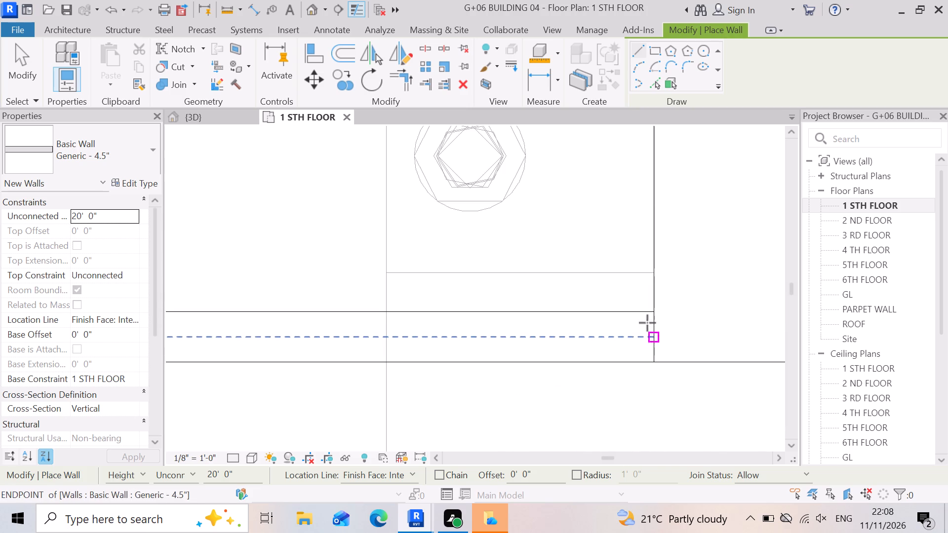
click(651, 312)
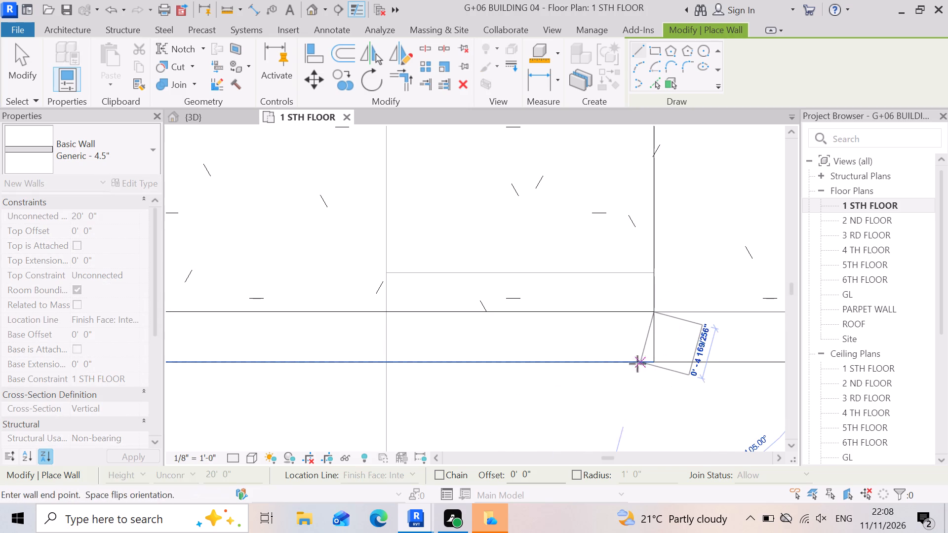
key(space)
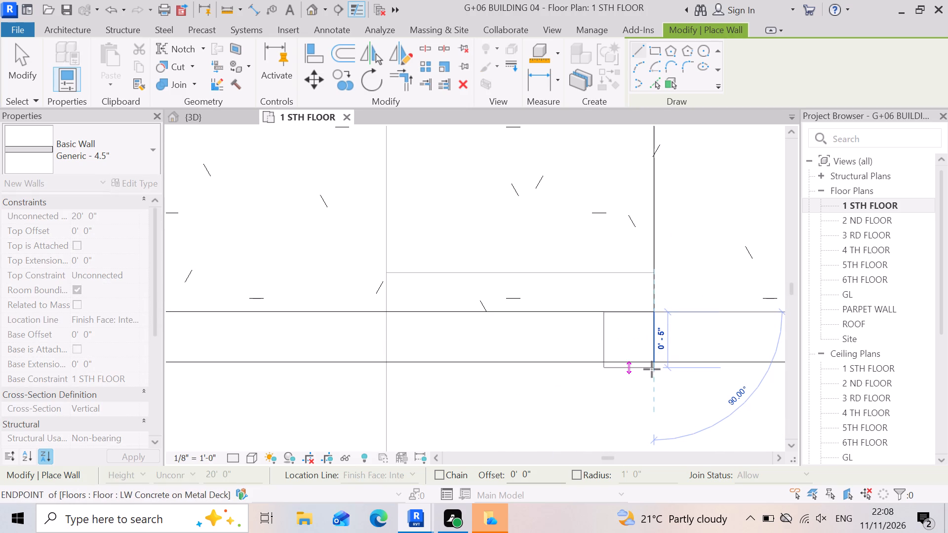
click(647, 361)
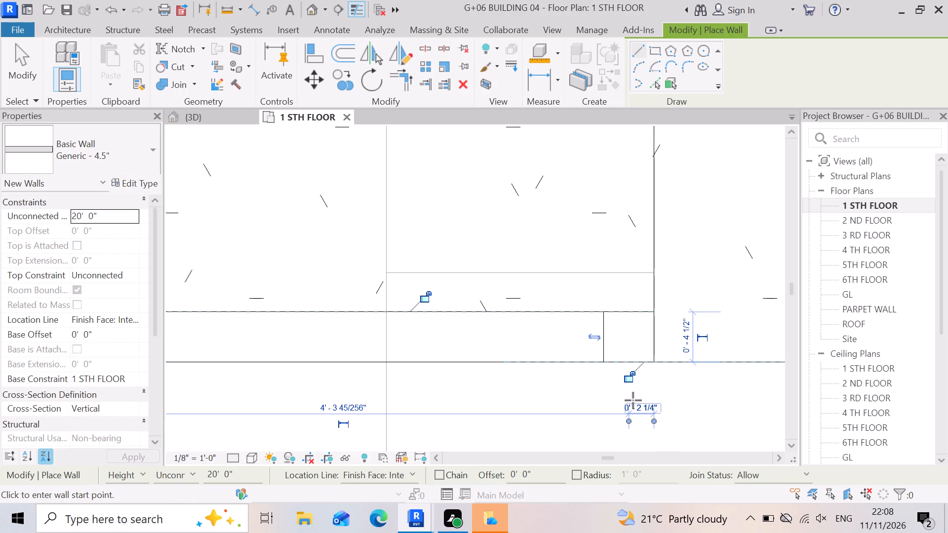
key(Escape)
scroll(677, 349, down, 6)
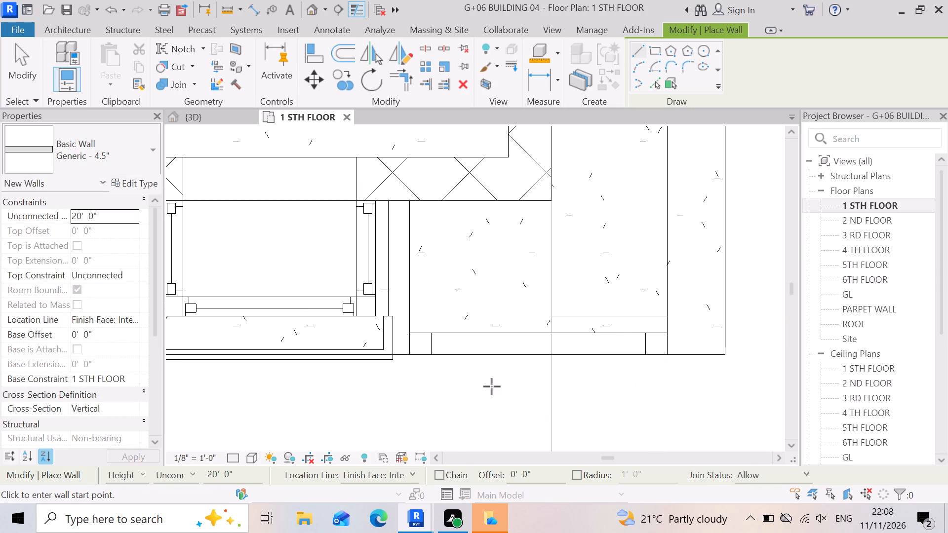
scroll(616, 343, down, 3)
scroll(515, 380, up, 3)
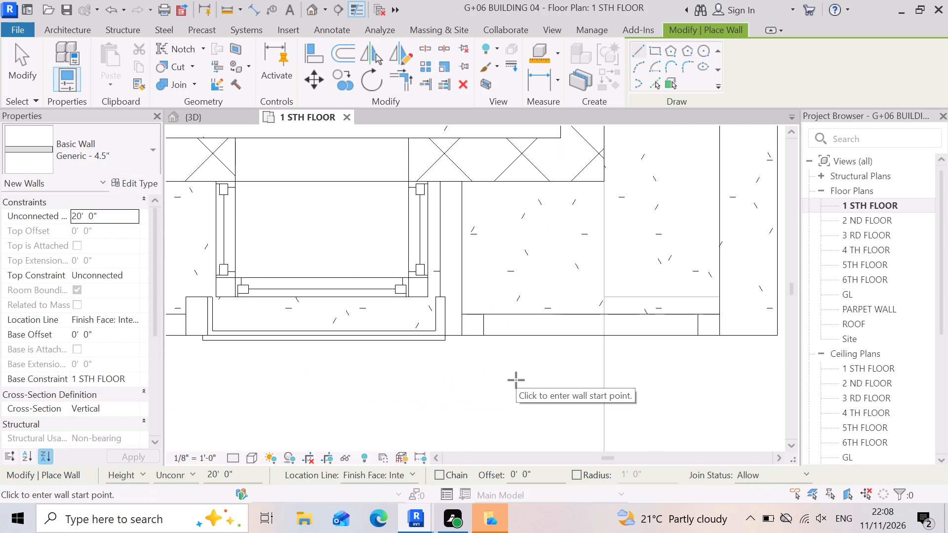
key(Escape)
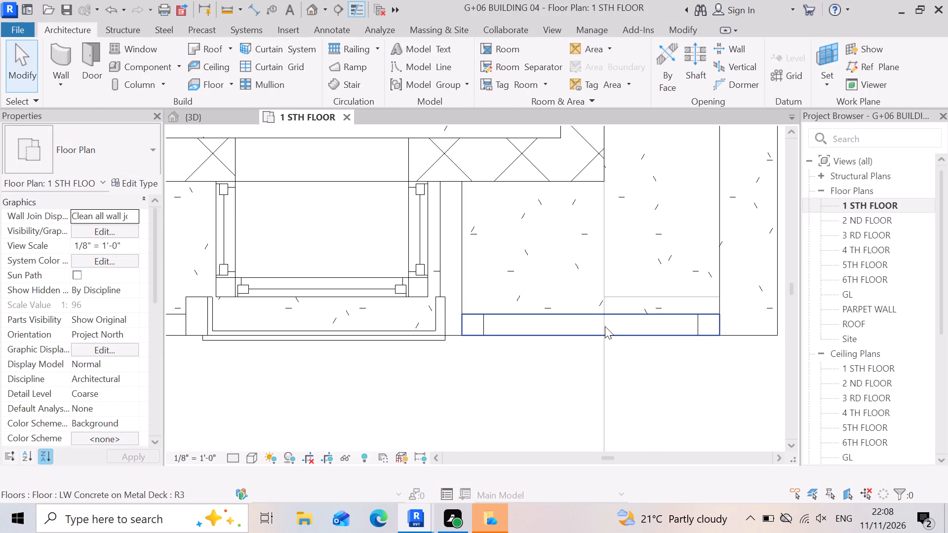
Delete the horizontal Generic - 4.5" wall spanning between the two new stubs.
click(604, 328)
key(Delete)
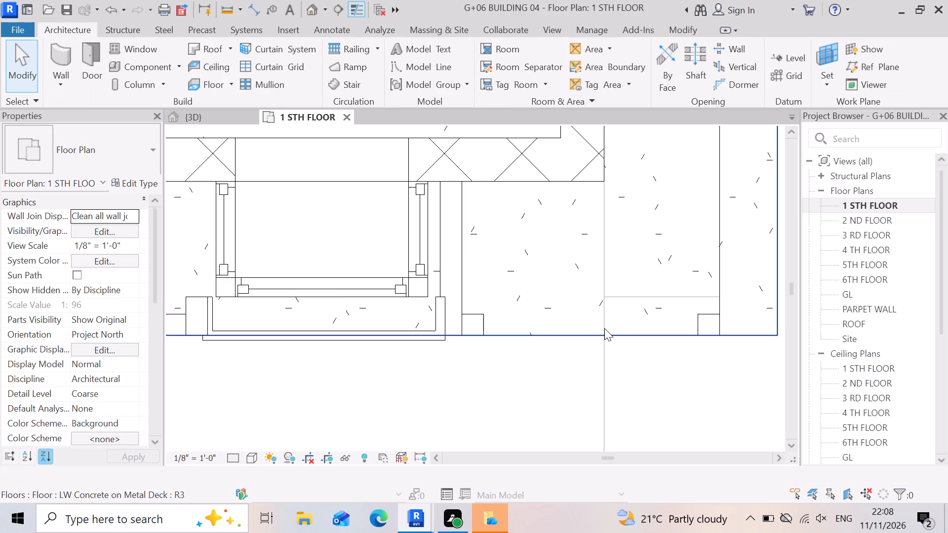
Examine the two wall stubs and the floor edge beside the bay window in the 1 STH FLOOR plan.
scroll(434, 316, up, 3)
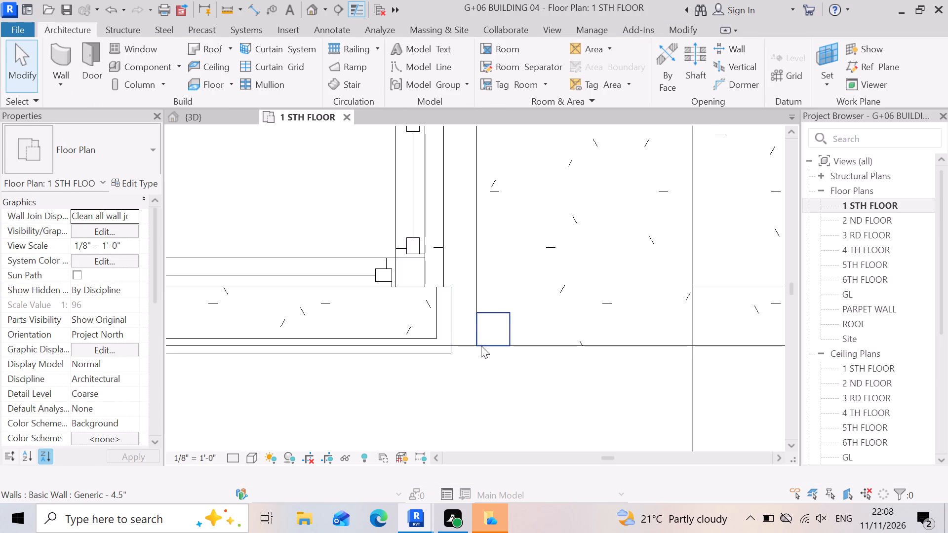
scroll(481, 345, down, 3)
scroll(531, 301, down, 3)
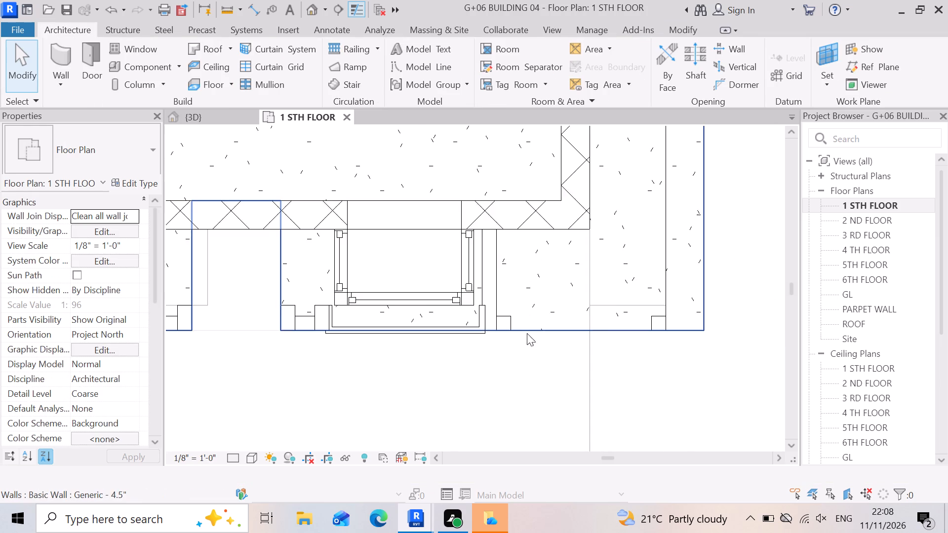
scroll(529, 334, up, 2)
scroll(456, 342, up, 5)
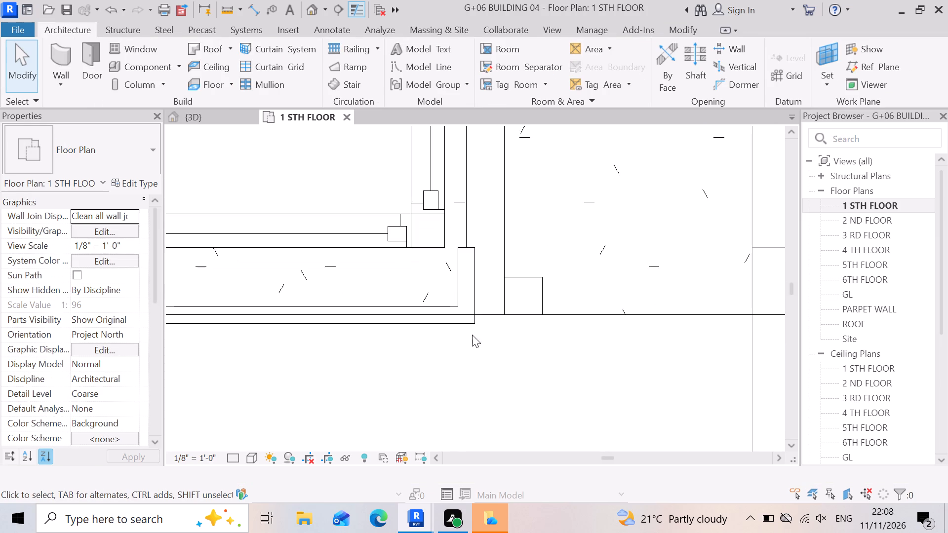
scroll(536, 265, down, 3)
scroll(582, 298, up, 2)
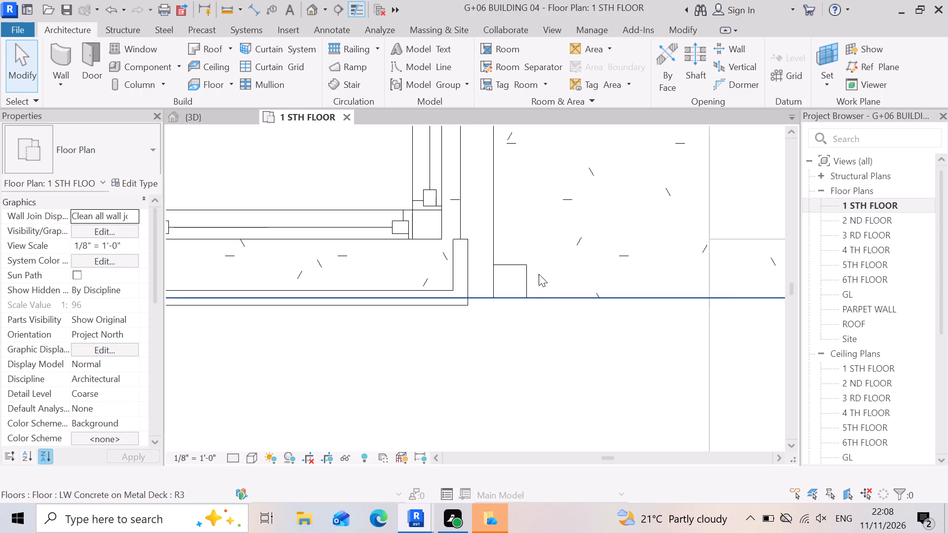
scroll(539, 274, down, 3)
scroll(507, 290, up, 3)
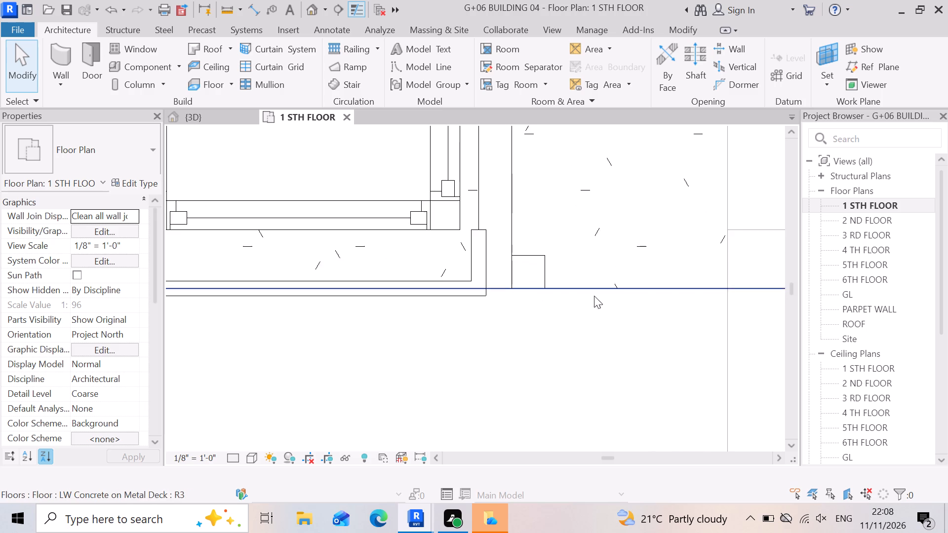
scroll(574, 283, down, 3)
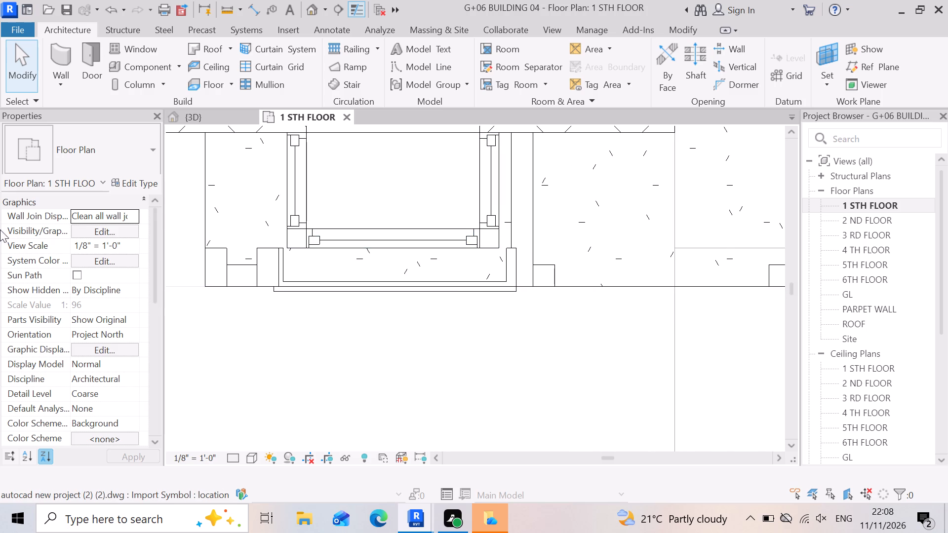
Open the 3D view and examine the first-floor balcony corner with the two wall stubs.
click(211, 114)
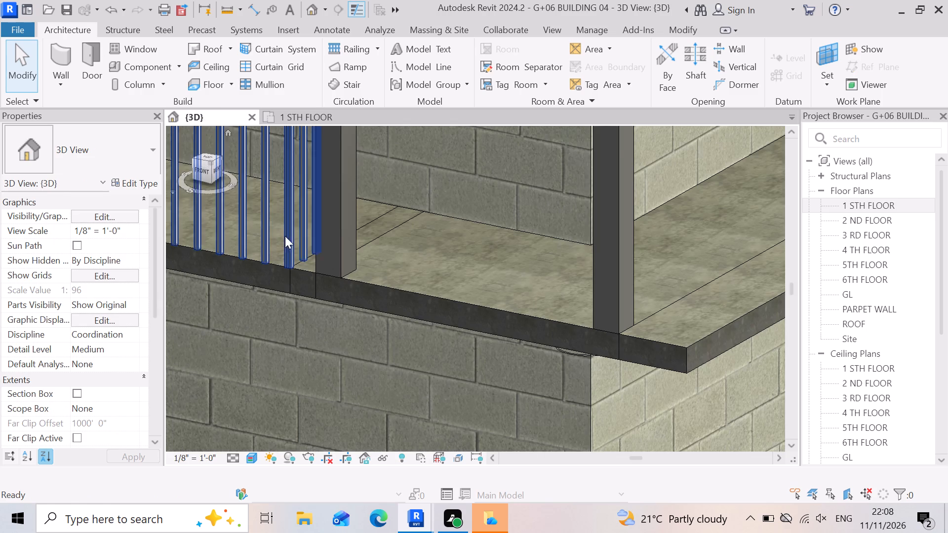
scroll(486, 232, down, 8)
scroll(497, 320, down, 3)
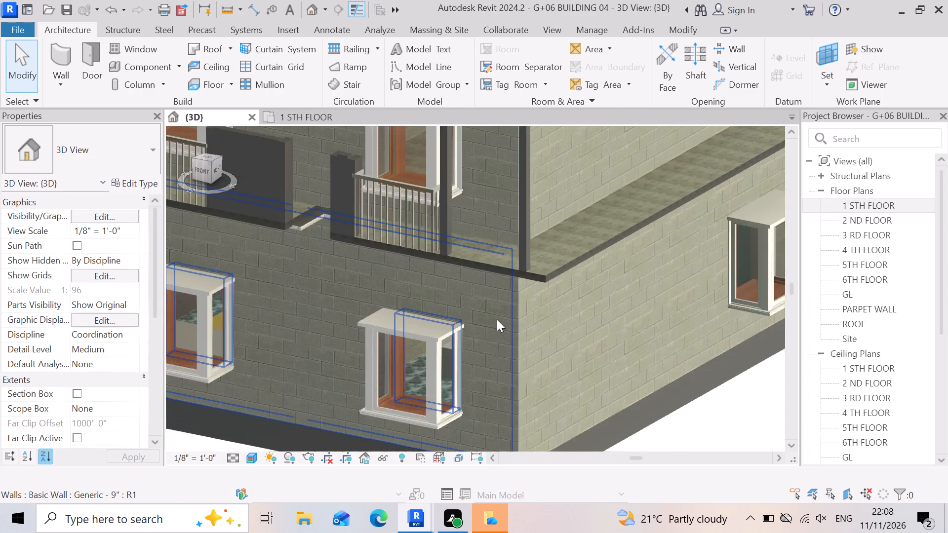
scroll(503, 317, down, 8)
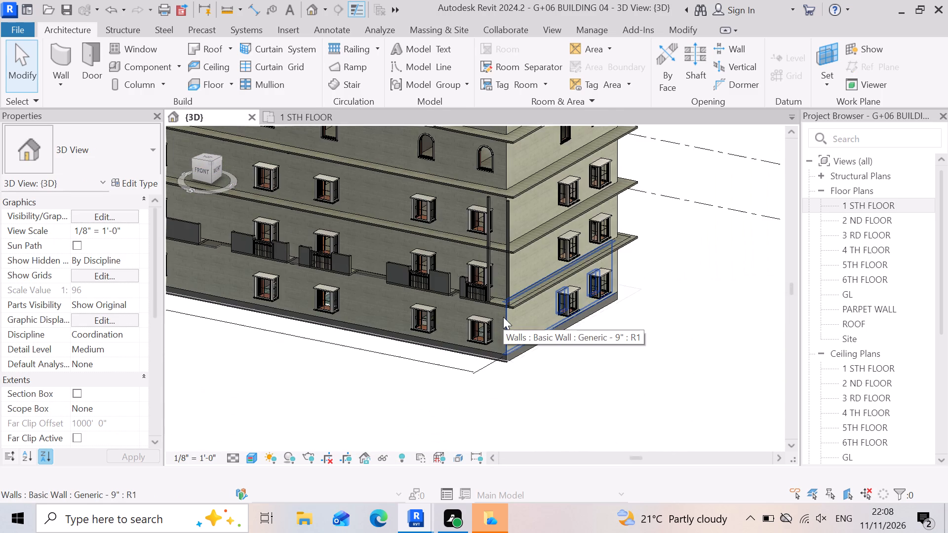
scroll(503, 317, up, 10)
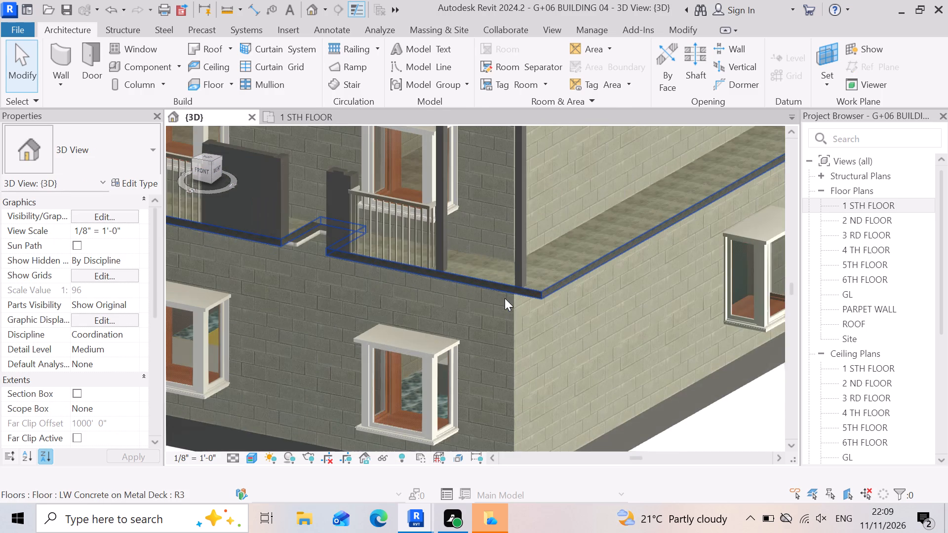
scroll(507, 297, up, 6)
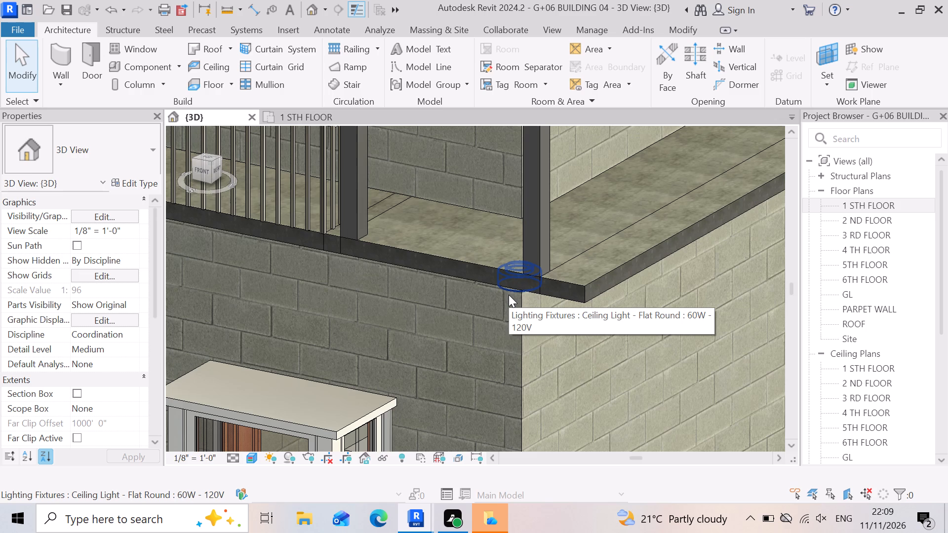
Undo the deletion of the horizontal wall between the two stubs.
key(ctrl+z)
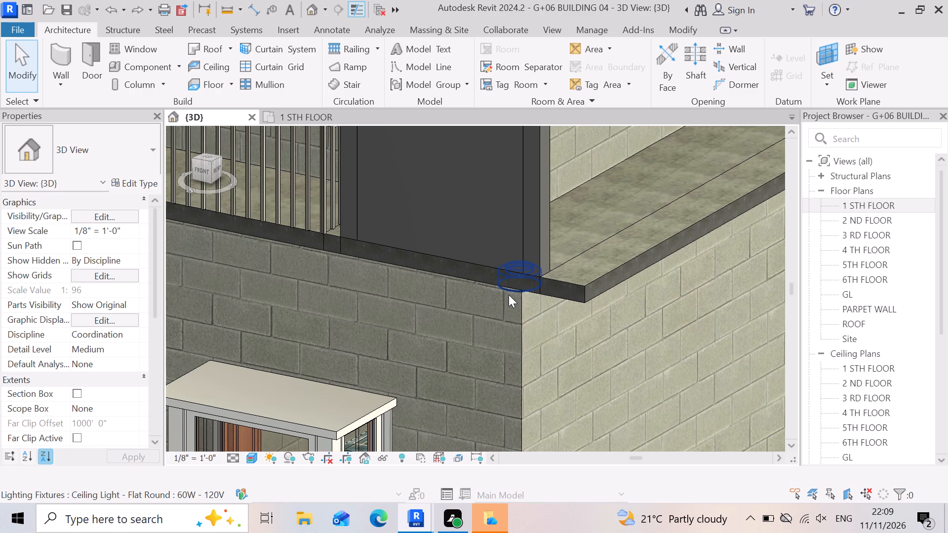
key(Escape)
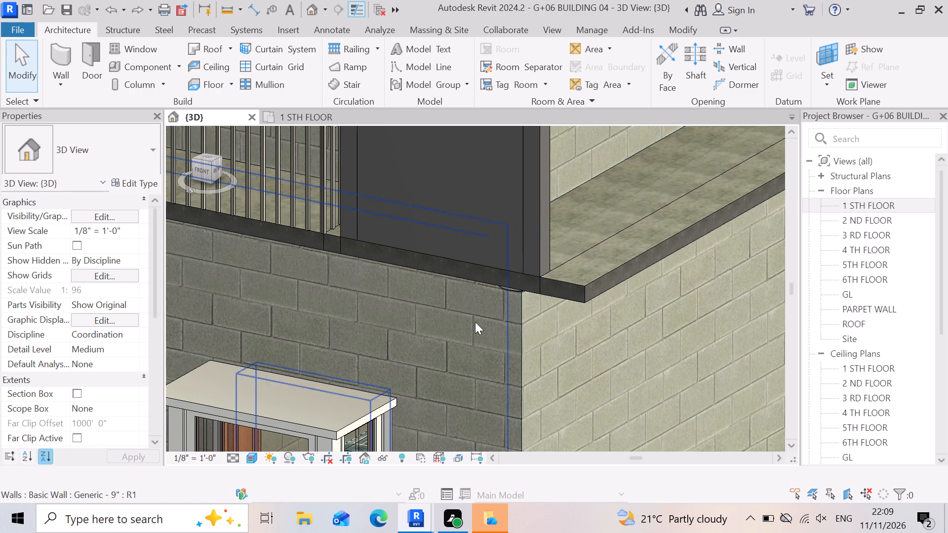
Examine the balcony corner wall, its end stubs and the adjacent railing in the 3D view.
scroll(452, 271, up, 4)
scroll(660, 284, down, 3)
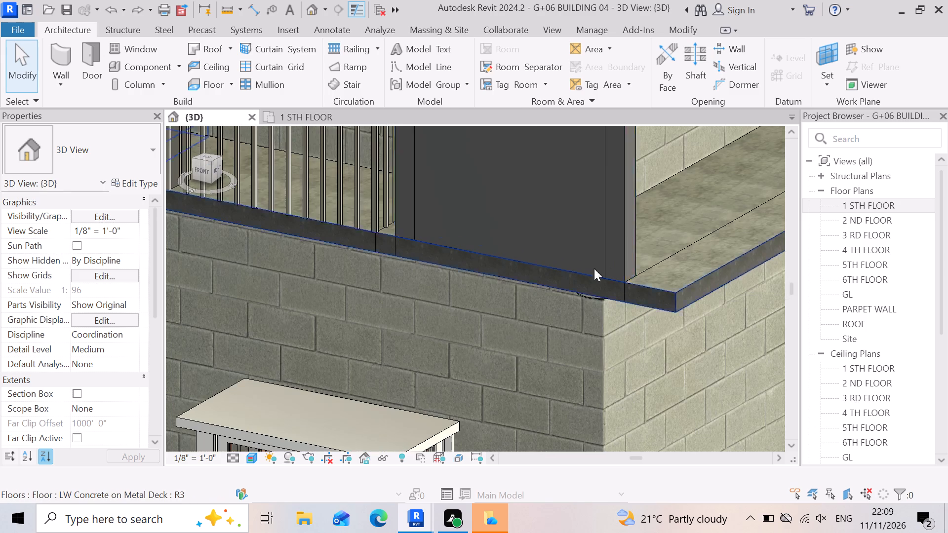
scroll(662, 327, down, 4)
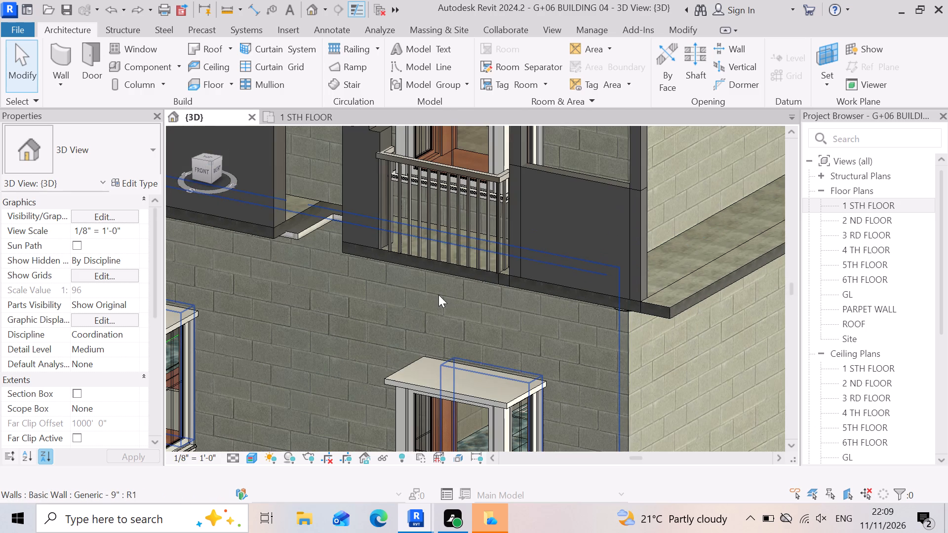
scroll(498, 262, up, 3)
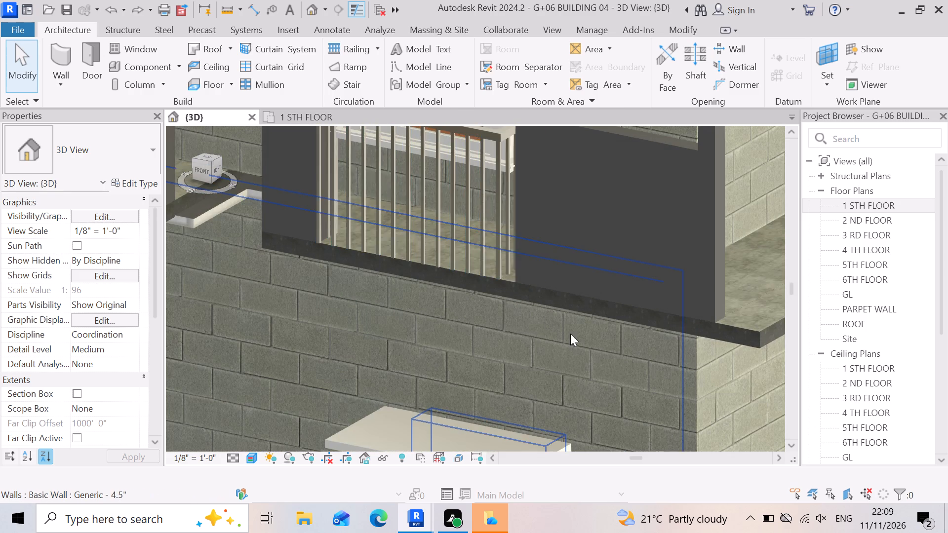
scroll(633, 334, up, 4)
key(Escape)
scroll(584, 300, down, 4)
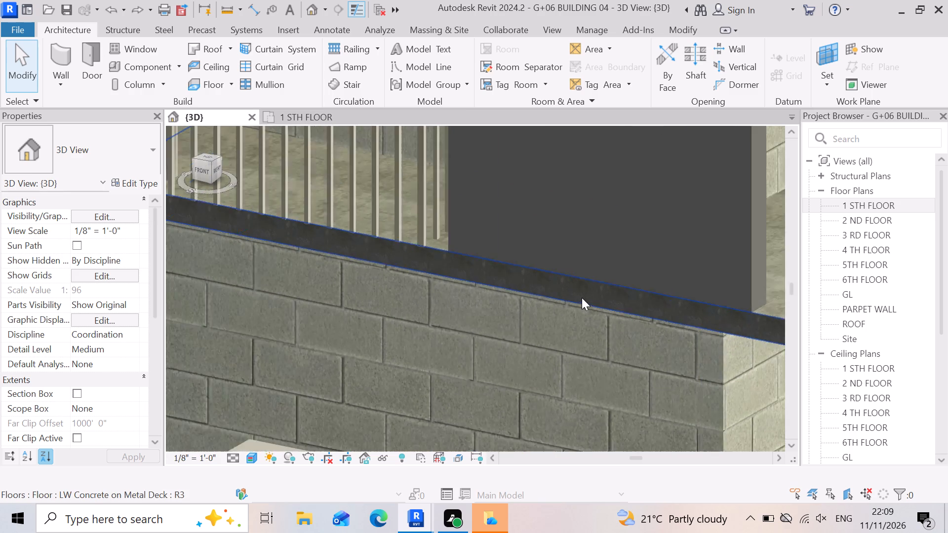
scroll(582, 298, down, 4)
scroll(574, 257, up, 3)
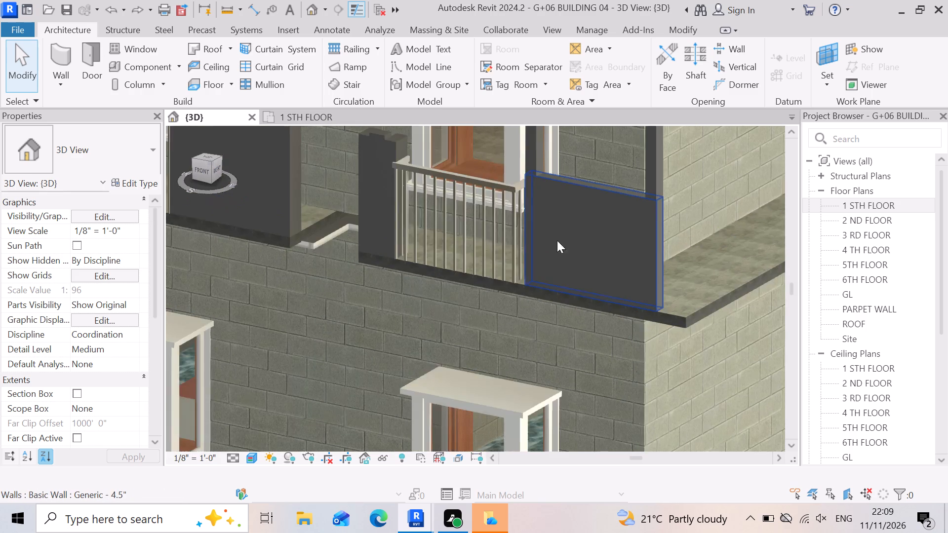
Examine the railing, its meeting with the corner balcony wall, and the full-height end stubs in the 3D view.
scroll(418, 193, up, 3)
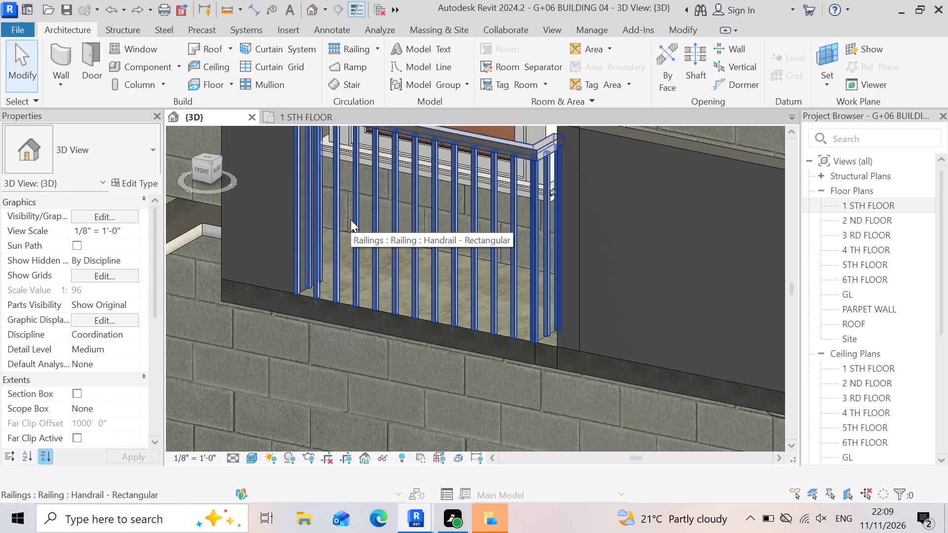
scroll(353, 212, down, 3)
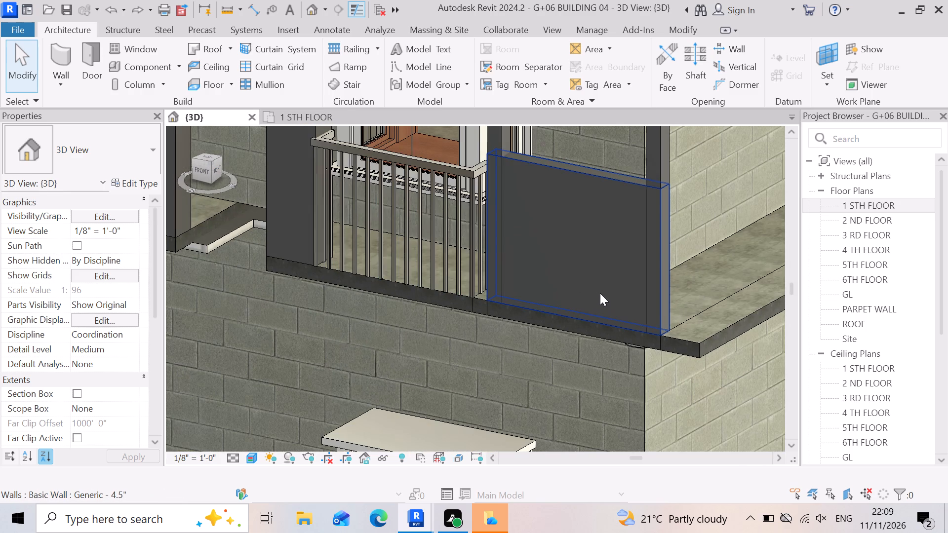
scroll(552, 288, down, 7)
scroll(537, 271, up, 3)
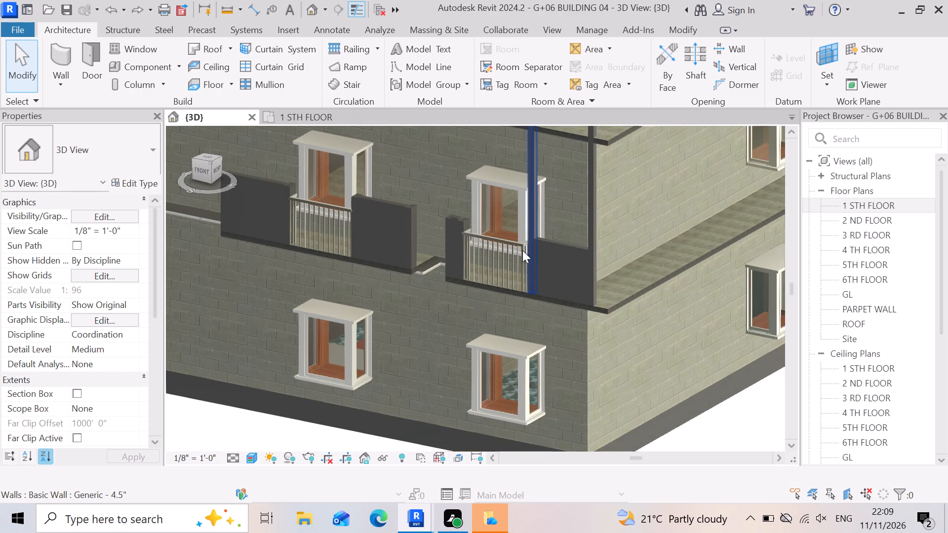
scroll(522, 250, up, 17)
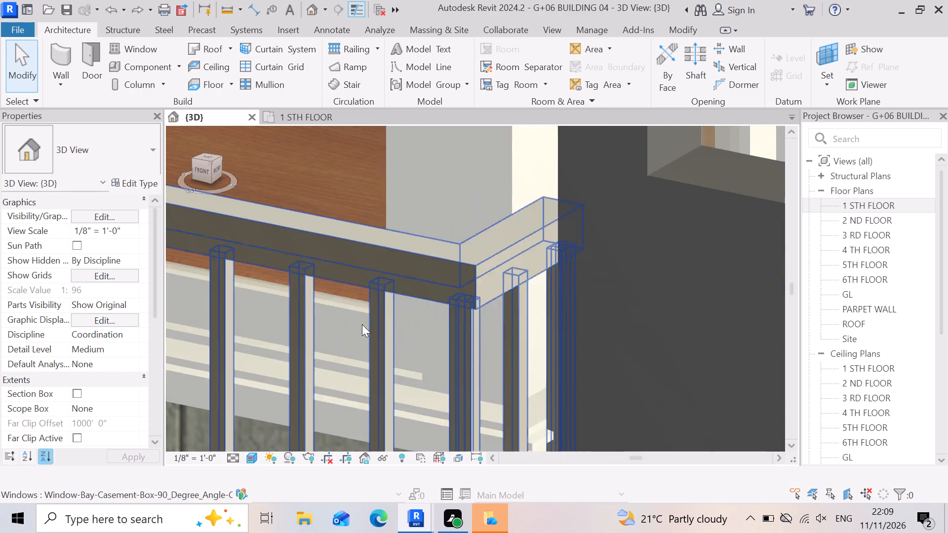
scroll(519, 297, down, 14)
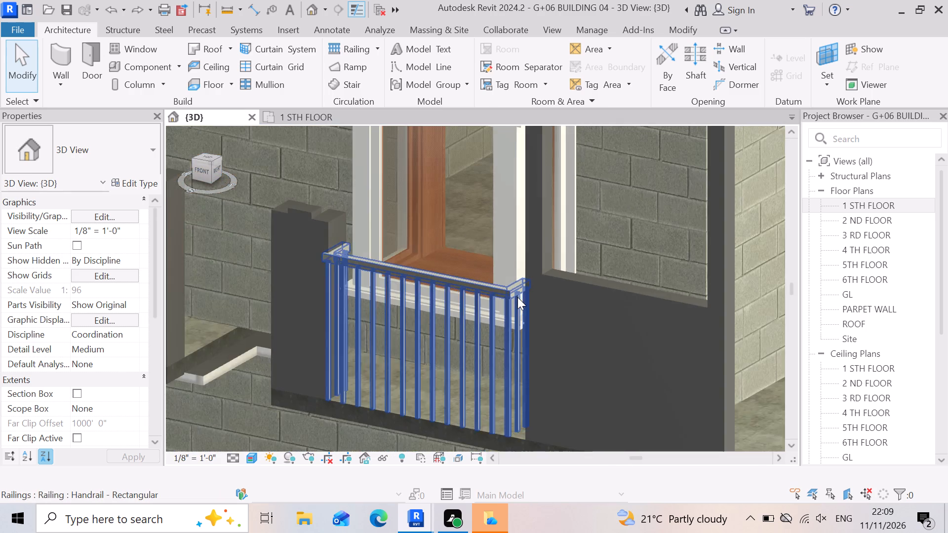
scroll(517, 297, down, 5)
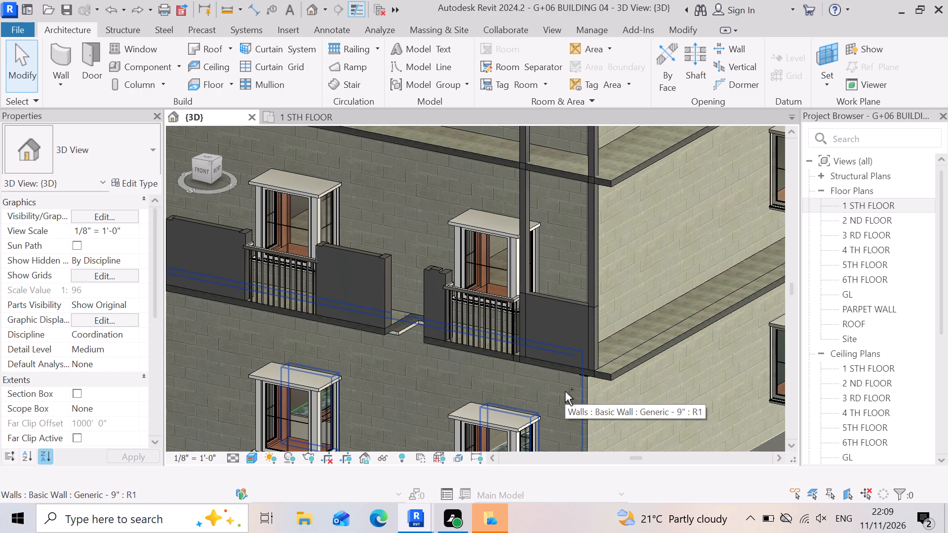
Undo the last two wall edits to remove the full-height stubs at both ends of the corner balcony wall.
key(ctrl+z)
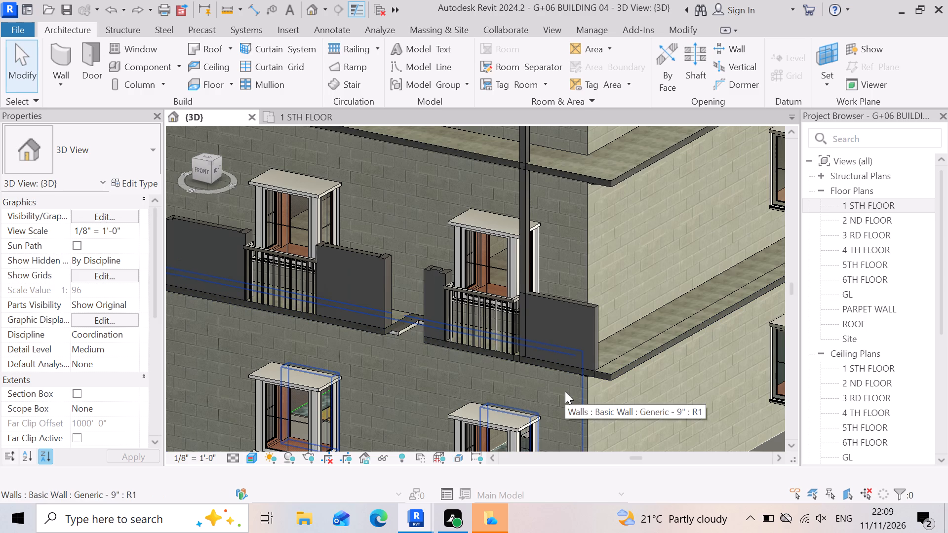
key(ctrl+z)
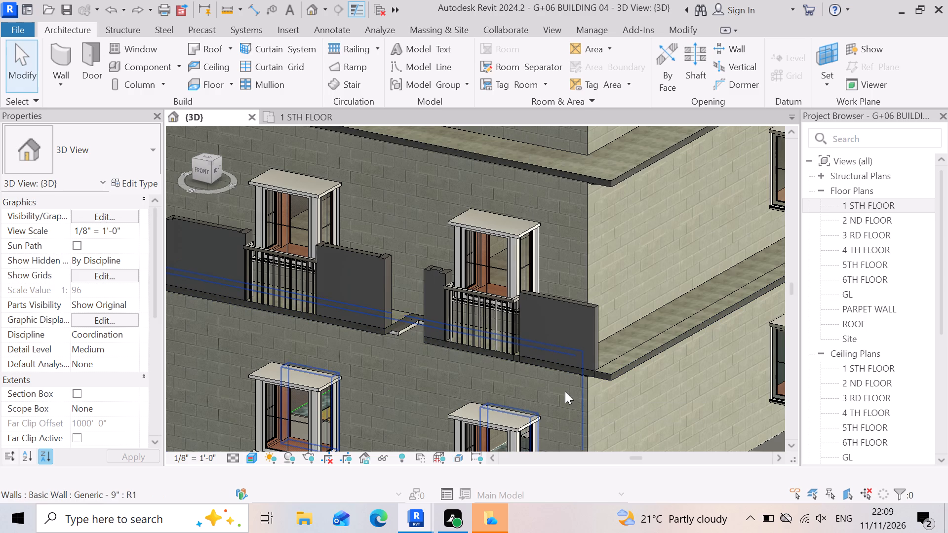
scroll(594, 370, up, 6)
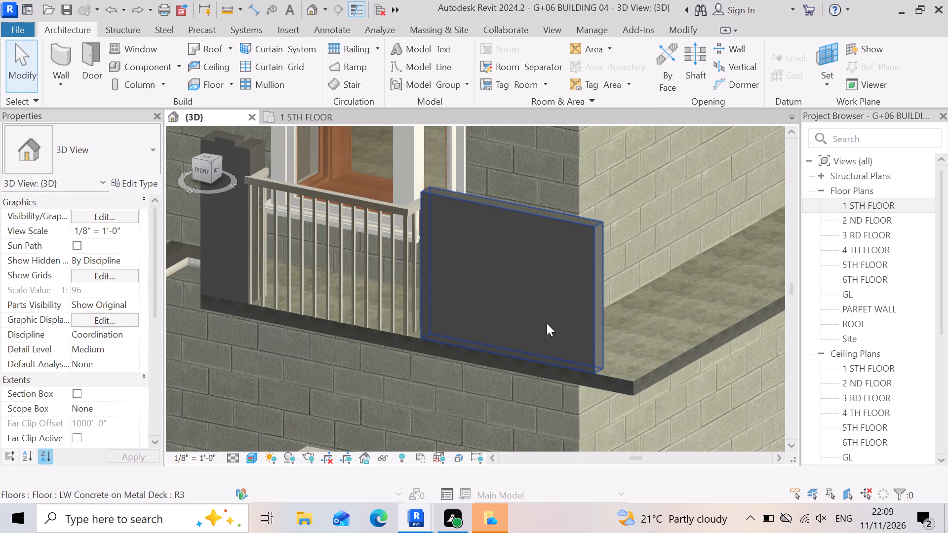
scroll(603, 292, down, 3)
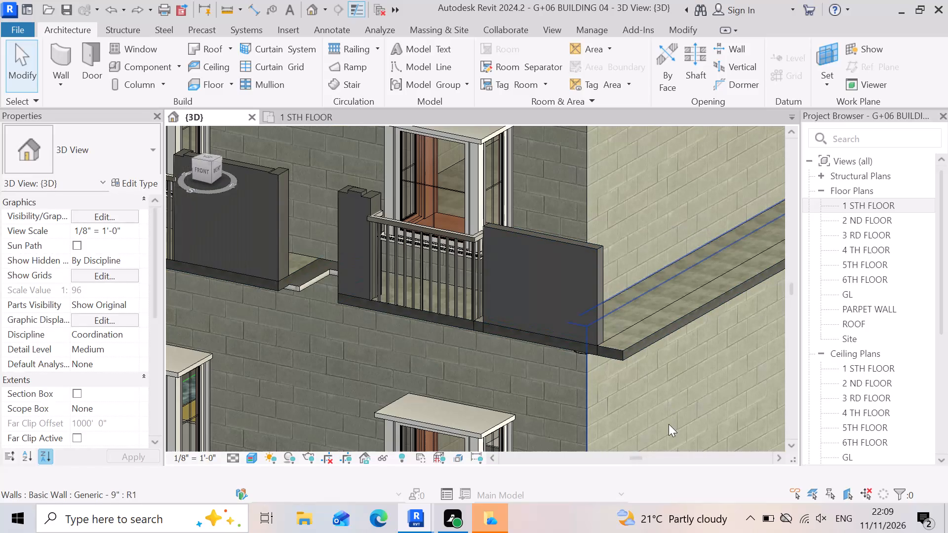
key(Escape)
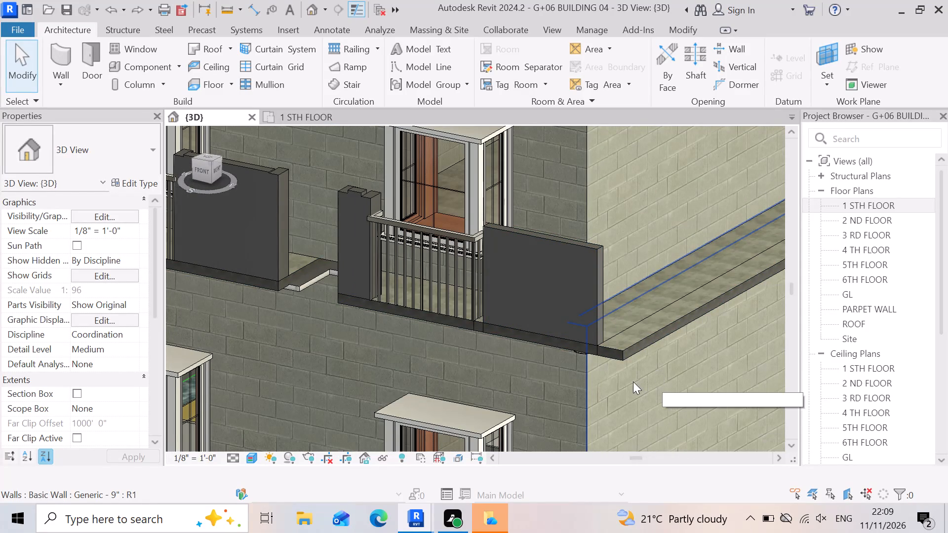
key(Escape)
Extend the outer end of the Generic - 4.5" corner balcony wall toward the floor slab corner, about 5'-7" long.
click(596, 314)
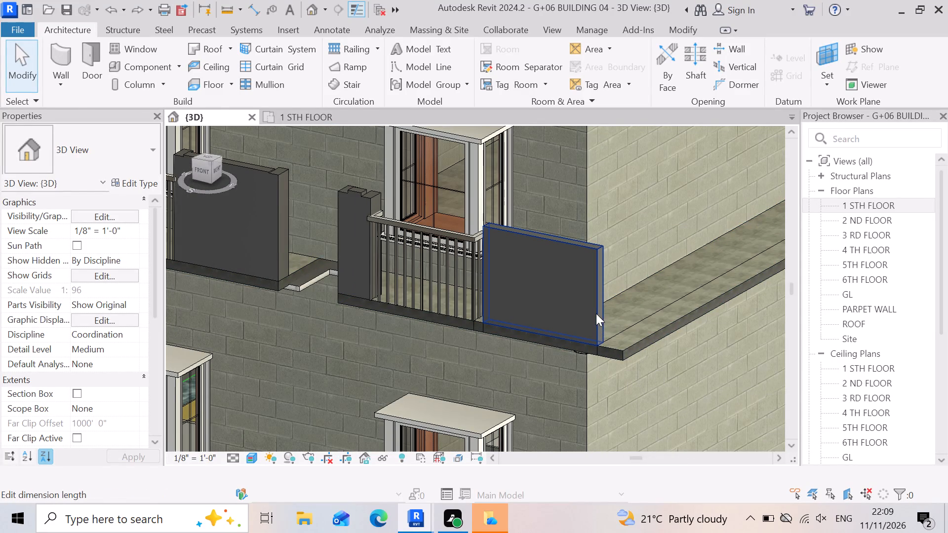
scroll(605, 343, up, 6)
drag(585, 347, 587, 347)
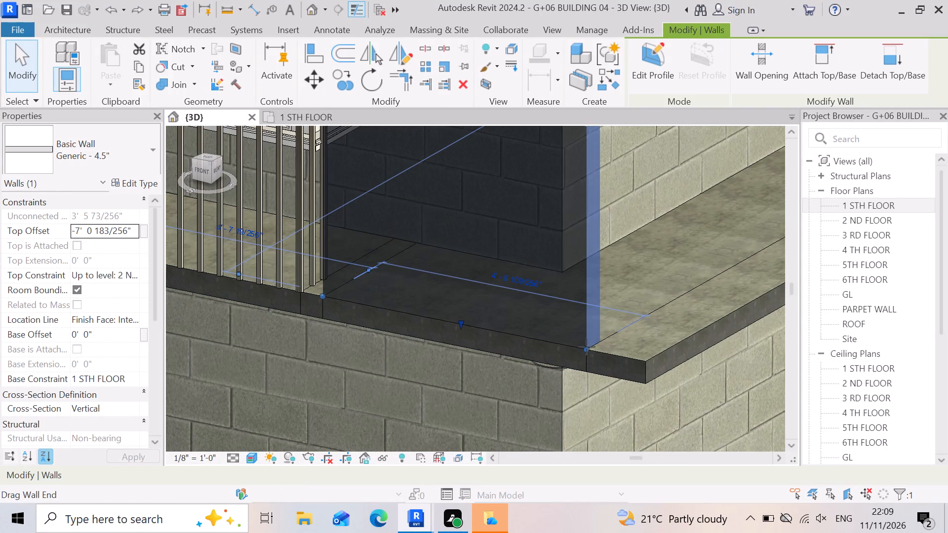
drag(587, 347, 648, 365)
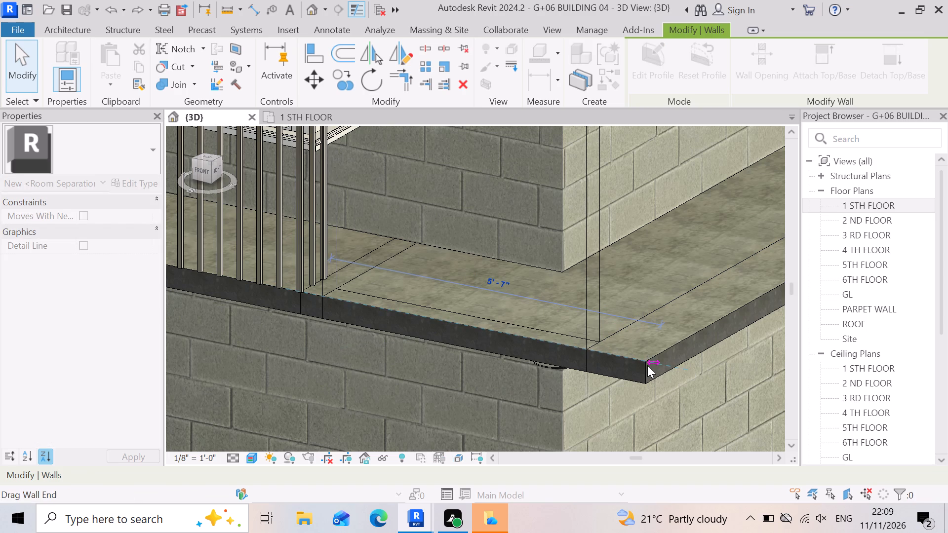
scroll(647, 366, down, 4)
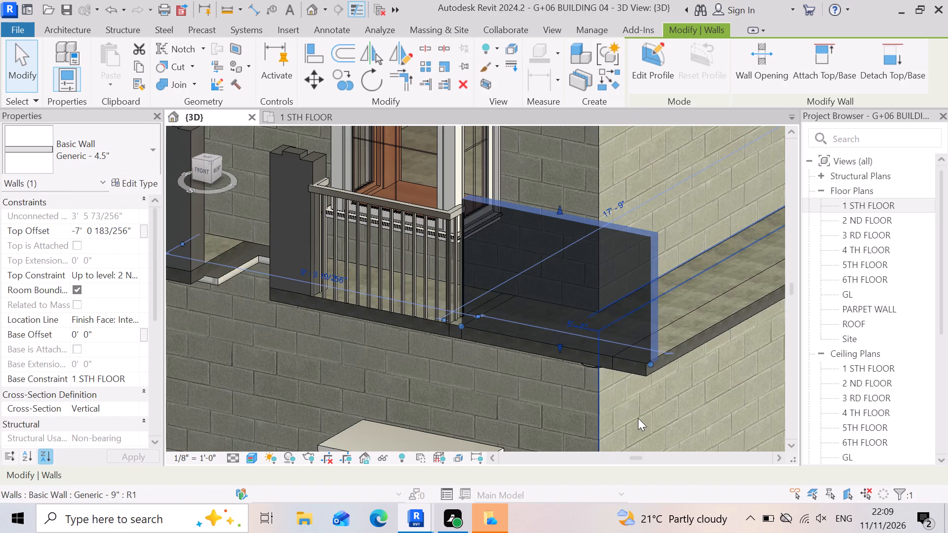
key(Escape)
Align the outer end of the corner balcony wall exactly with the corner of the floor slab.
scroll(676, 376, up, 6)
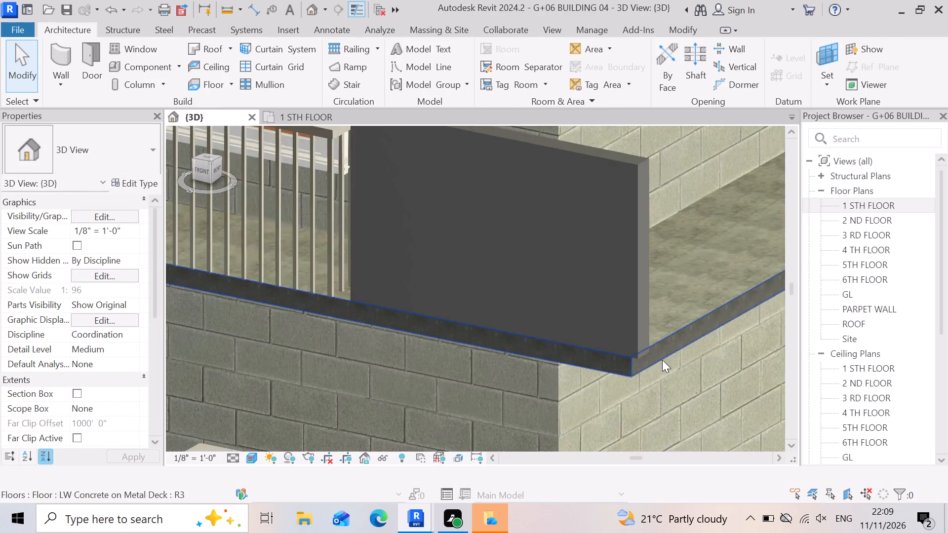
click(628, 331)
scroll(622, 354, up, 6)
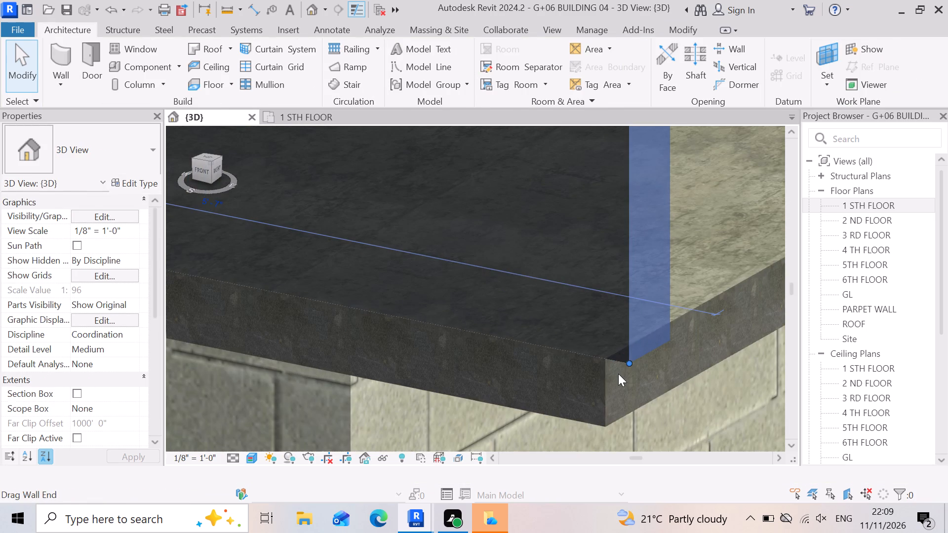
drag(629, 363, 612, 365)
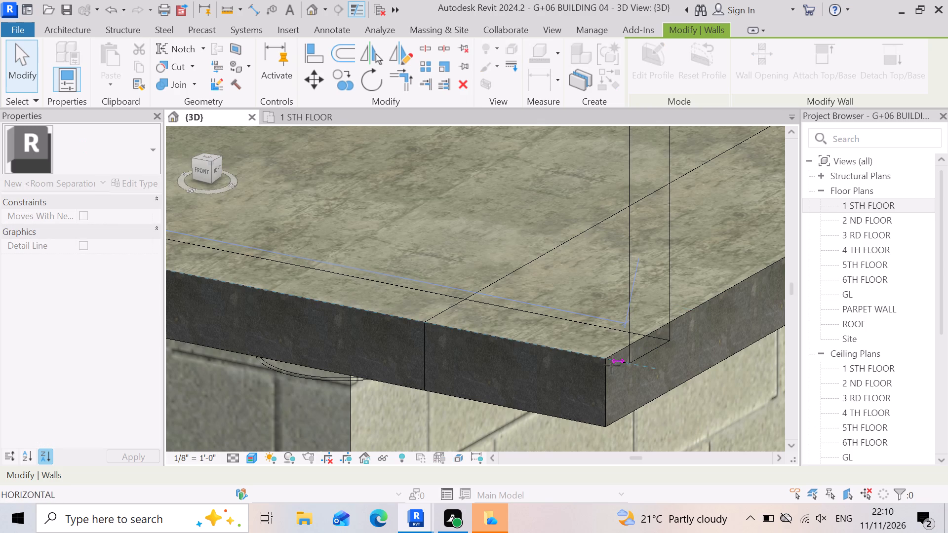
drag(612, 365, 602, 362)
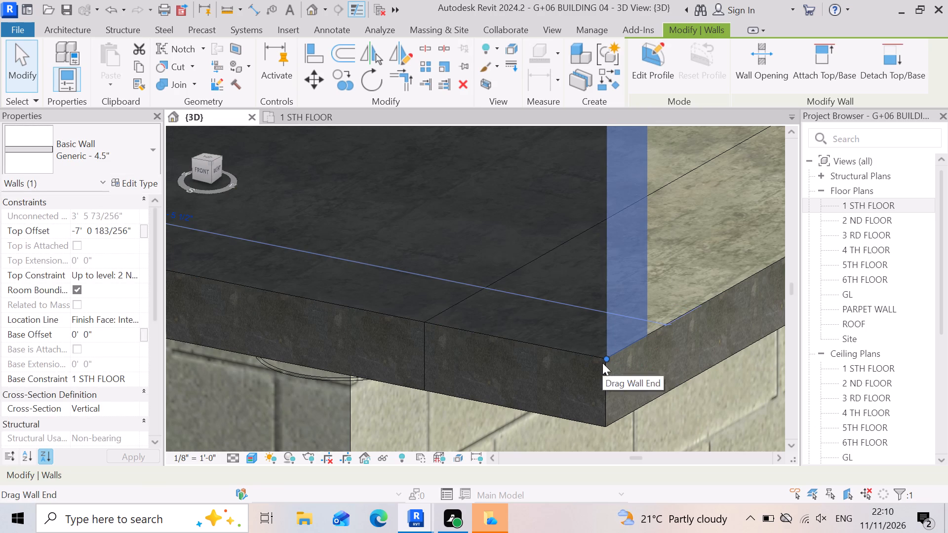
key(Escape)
Examine the first-floor balcony walls, the floor-edge notch between them and the corner wall beside the railing from the front.
scroll(634, 365, down, 9)
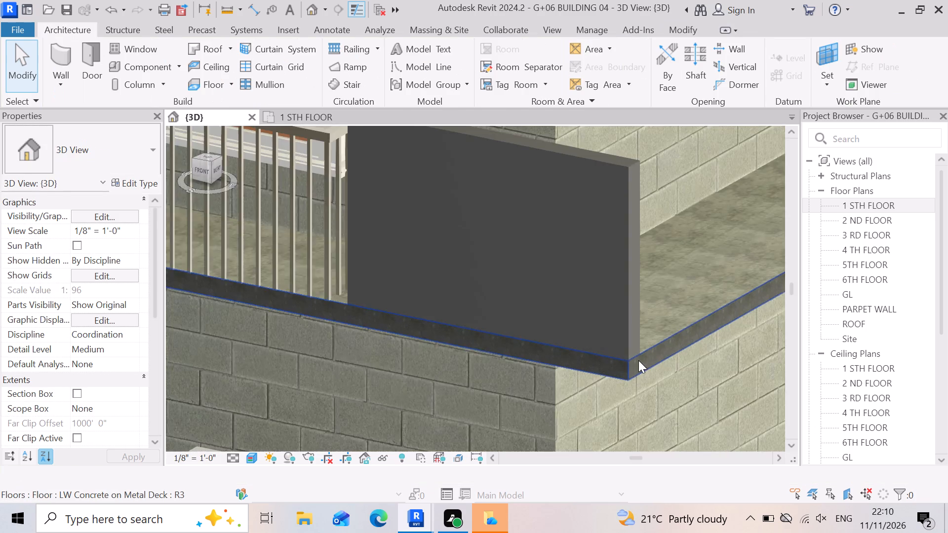
scroll(638, 360, down, 4)
scroll(459, 358, down, 3)
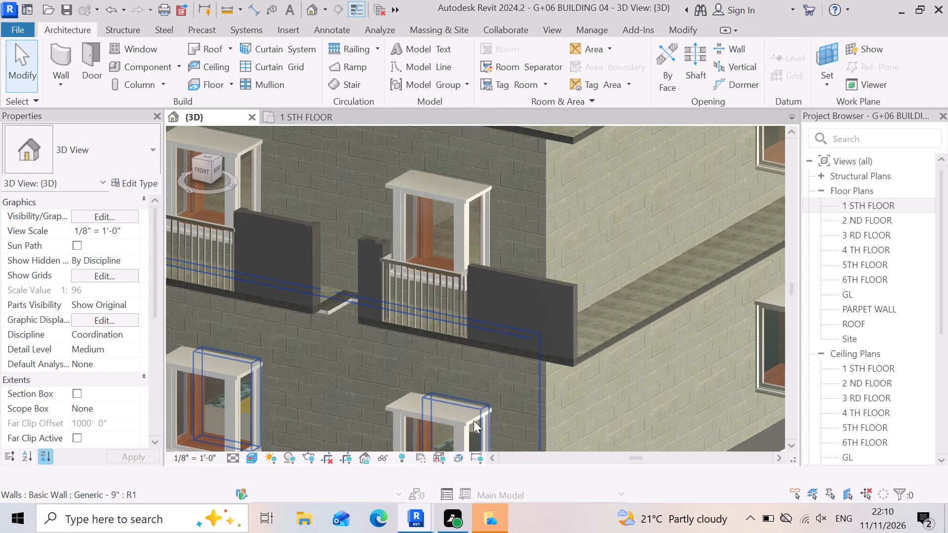
scroll(589, 382, down, 3)
scroll(517, 402, up, 3)
scroll(573, 376, down, 2)
shift+middle_drag(548, 403, 604, 379)
shift+right_drag(564, 386, 604, 379)
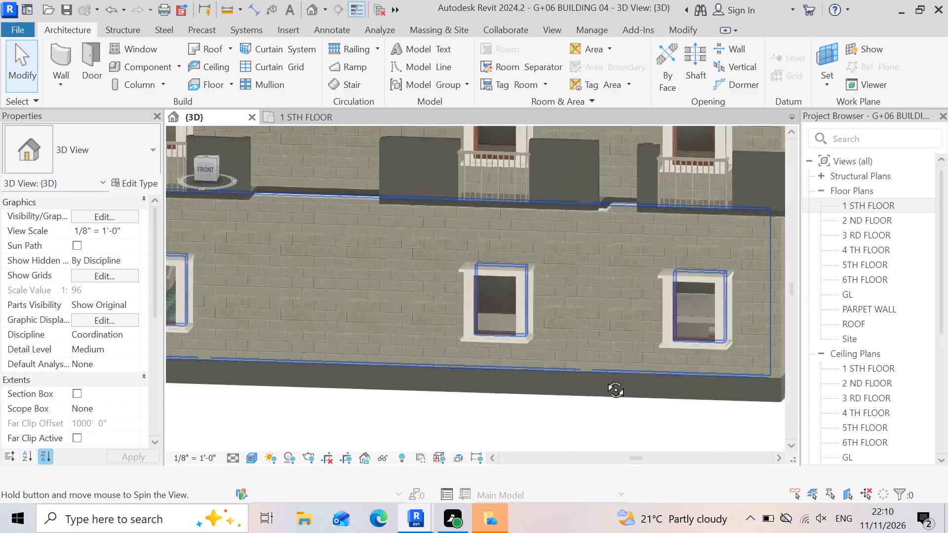
shift+middle_drag(604, 379, 605, 379)
shift+right_drag(604, 379, 605, 379)
scroll(605, 379, down, 1)
scroll(712, 206, up, 5)
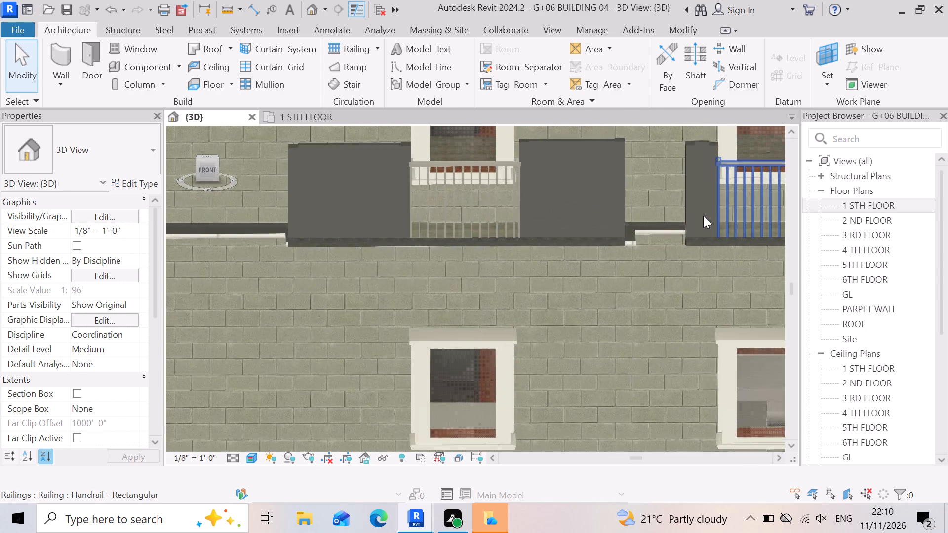
scroll(703, 216, up, 11)
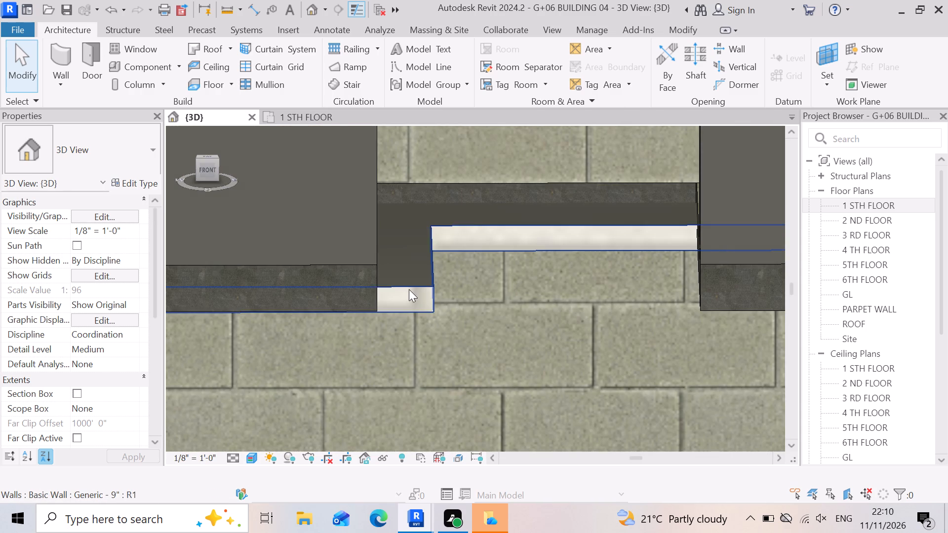
scroll(409, 289, up, 3)
scroll(501, 289, down, 9)
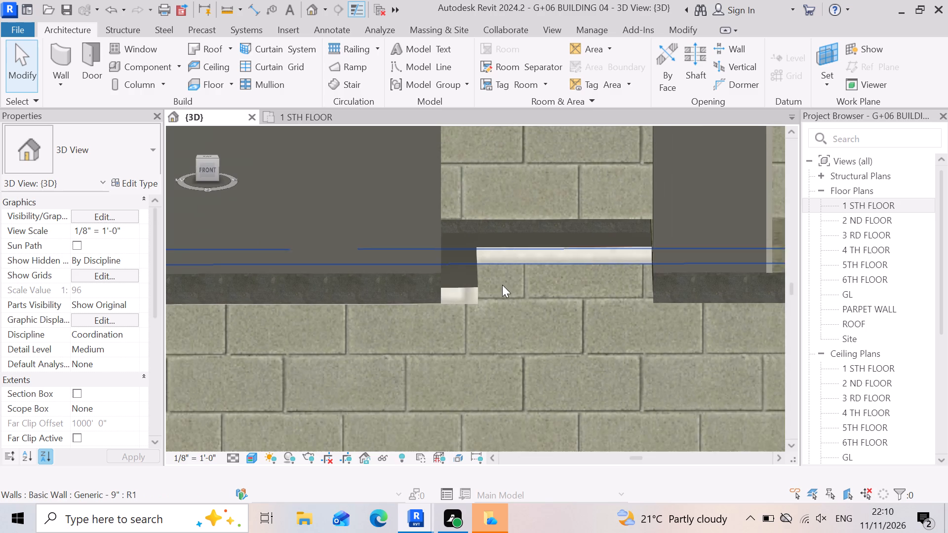
scroll(511, 299, down, 5)
scroll(488, 241, down, 1)
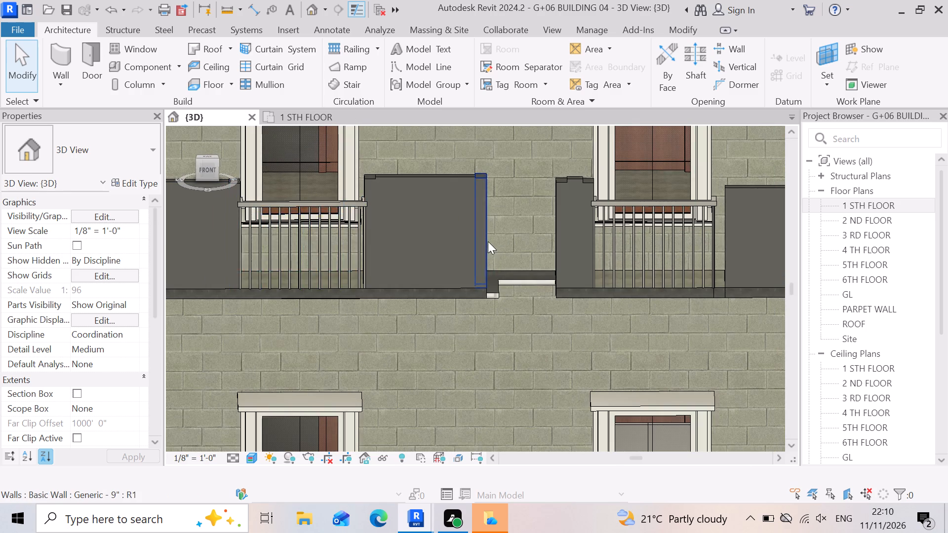
scroll(488, 241, down, 2)
scroll(747, 255, up, 3)
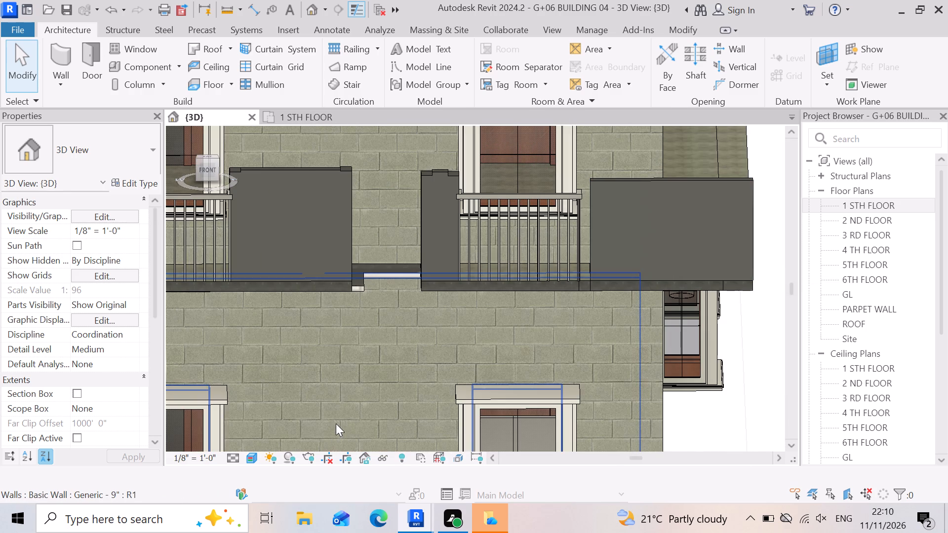
scroll(648, 205, up, 6)
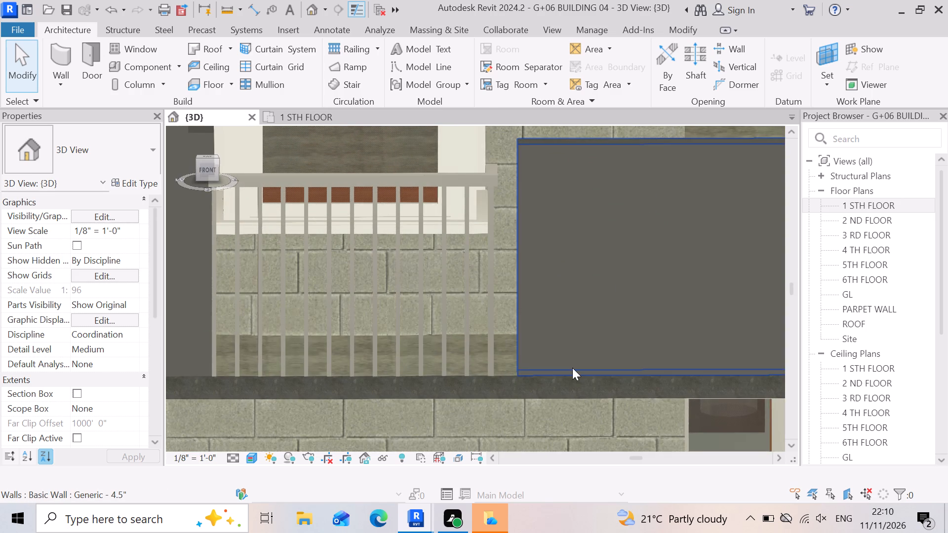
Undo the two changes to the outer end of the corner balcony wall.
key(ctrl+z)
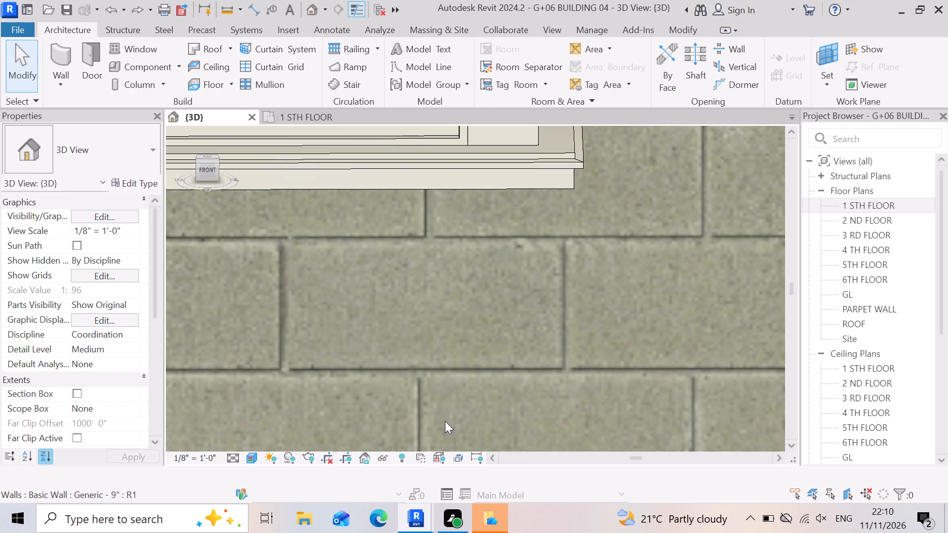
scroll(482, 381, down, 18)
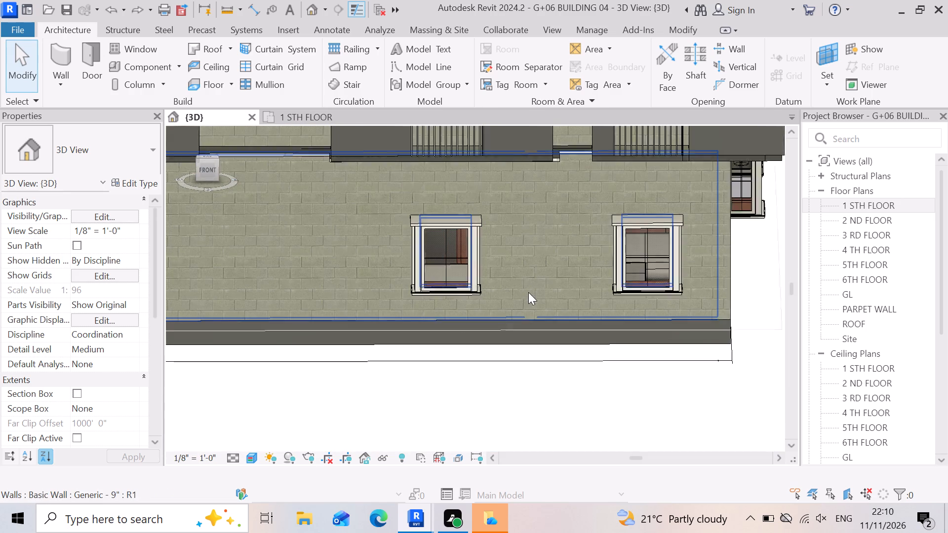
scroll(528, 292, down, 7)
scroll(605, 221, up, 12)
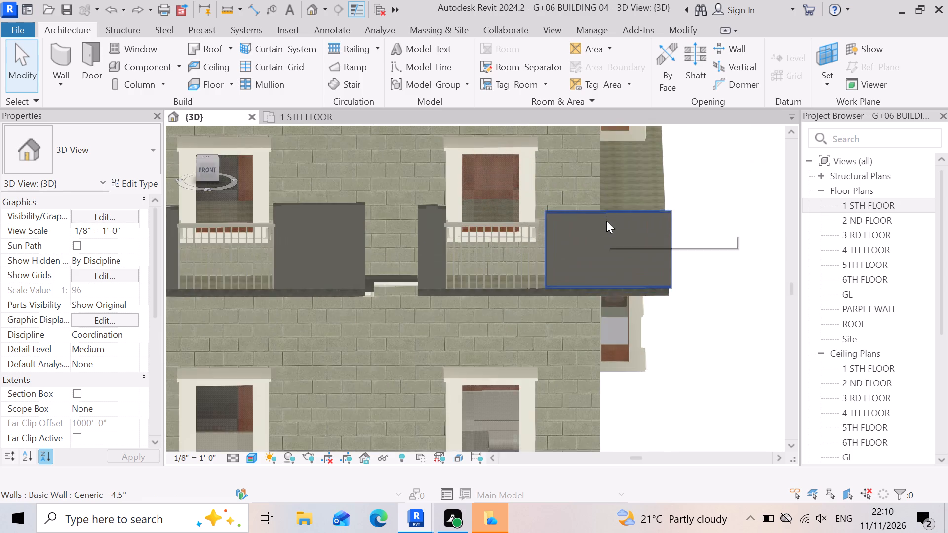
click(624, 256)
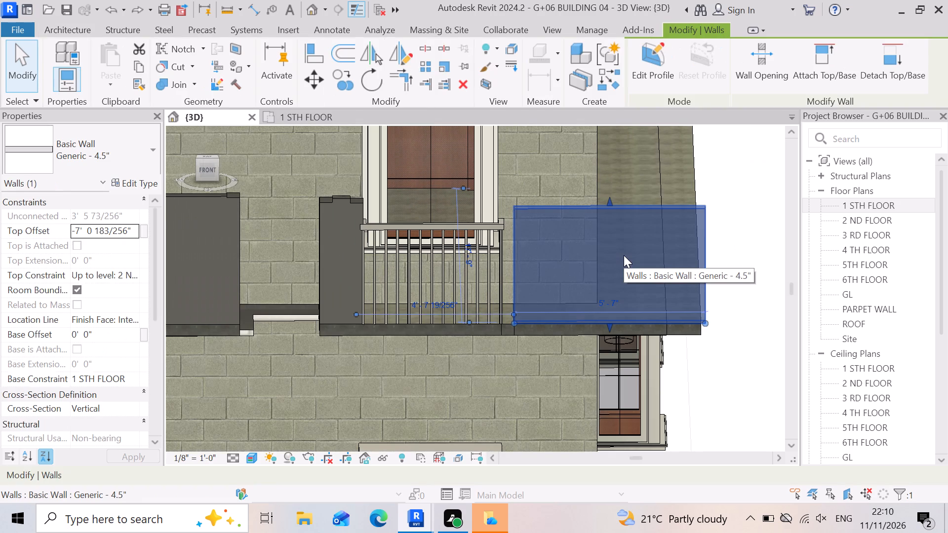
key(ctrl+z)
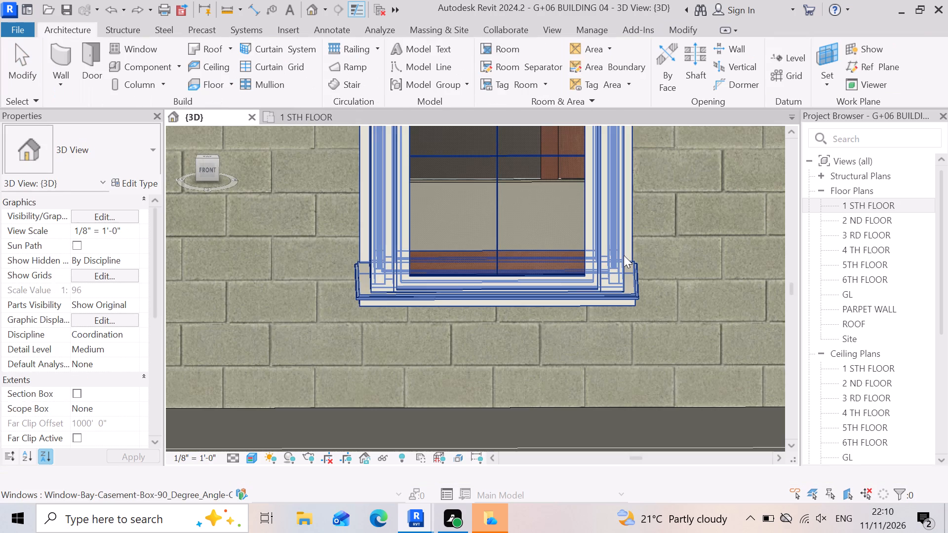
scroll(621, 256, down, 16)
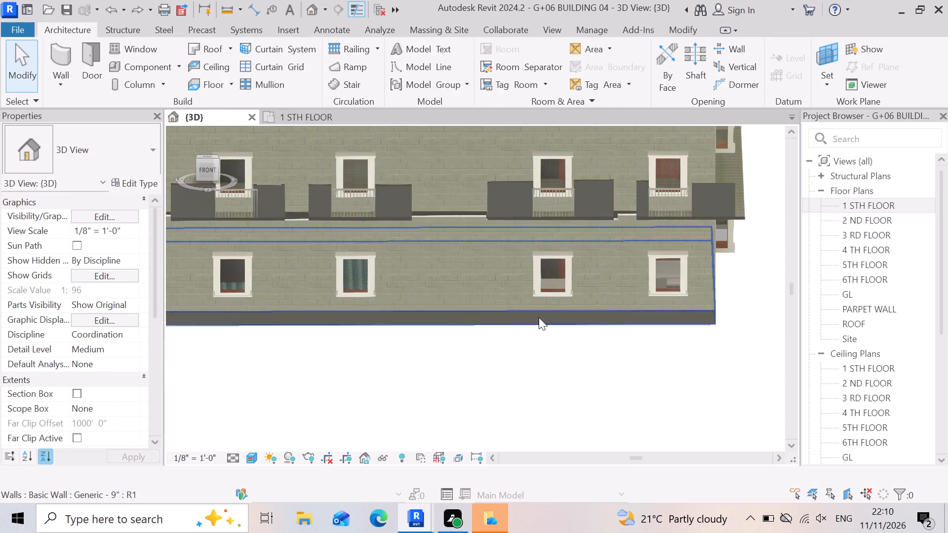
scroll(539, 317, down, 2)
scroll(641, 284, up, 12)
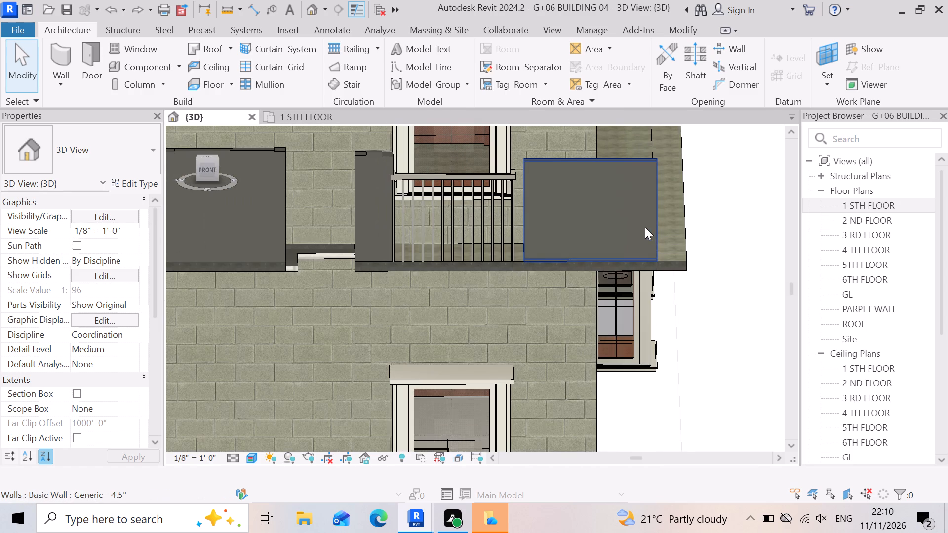
Undo the two earlier length changes to the Generic - 4.5" corner balcony wall.
key(ctrl+z)
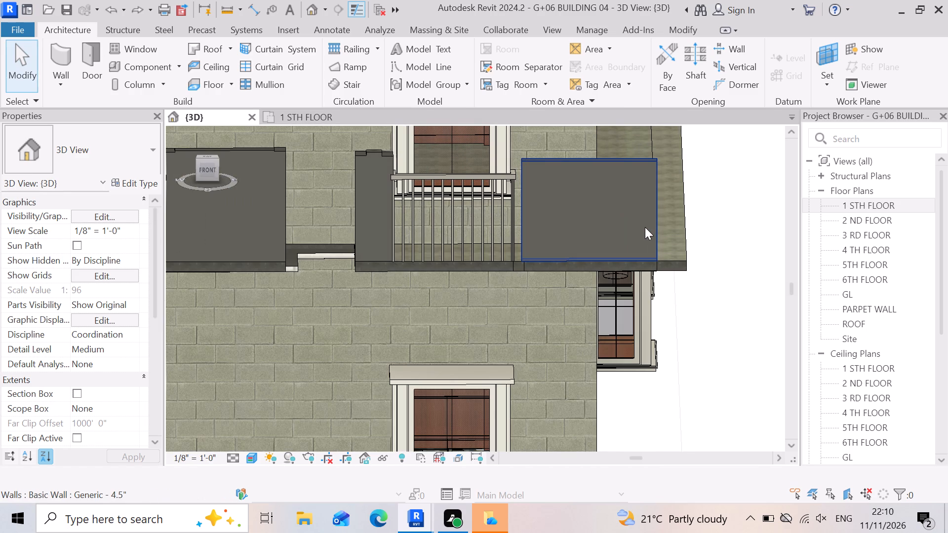
key(ctrl+z)
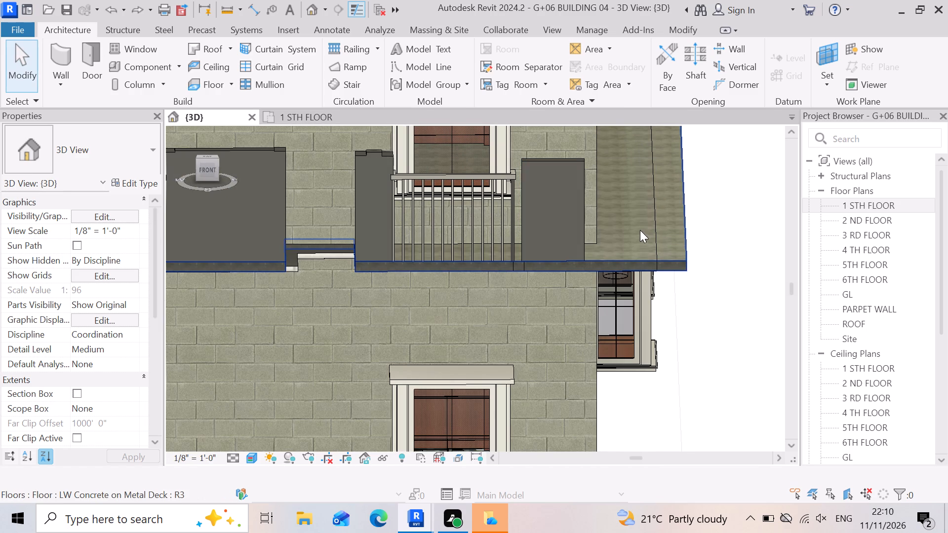
Undo the deletions of the short Generic - 4.5" walls at the corner wall's outer end and at the slab corner.
scroll(588, 229, up, 3)
key(ctrl+z)
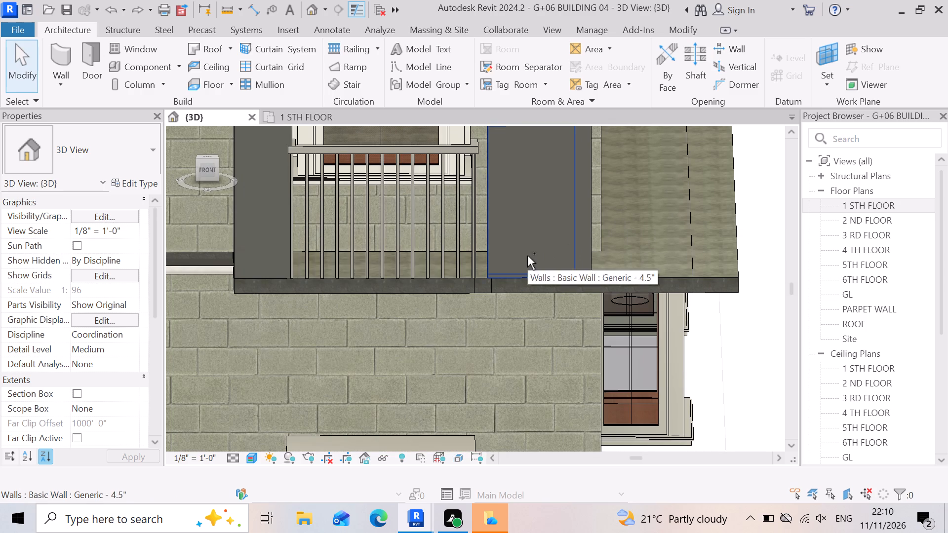
key(ctrl+z)
scroll(524, 251, down, 4)
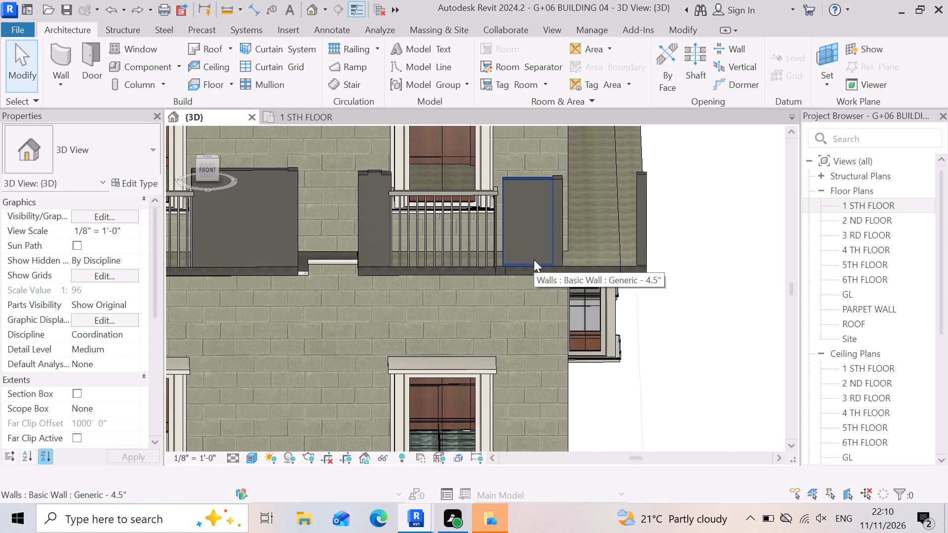
key(ctrl+z)
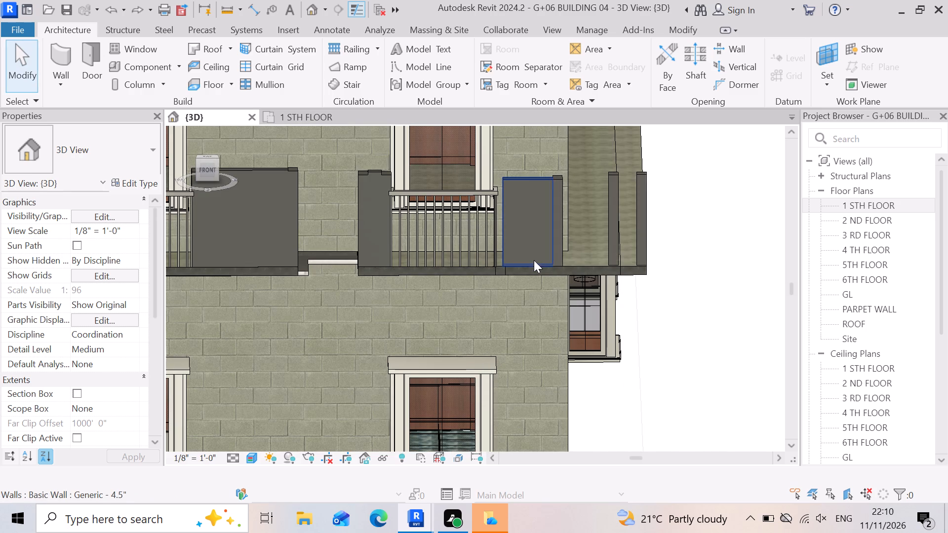
key(ctrl+z)
Undo the deletions of the two Handrail - Rectangular railings in front of the corner balcony walls.
scroll(534, 260, up, 4)
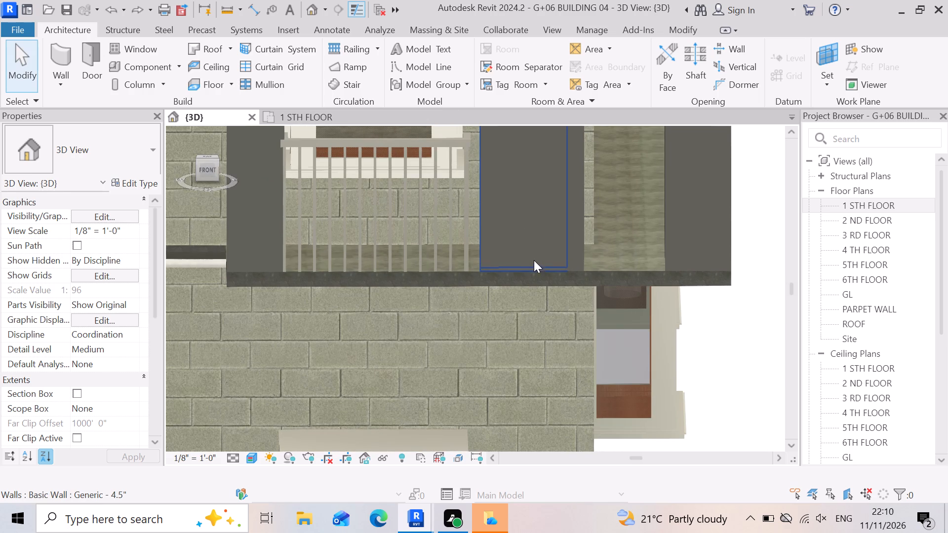
key(ctrl+z)
scroll(534, 259, down, 1)
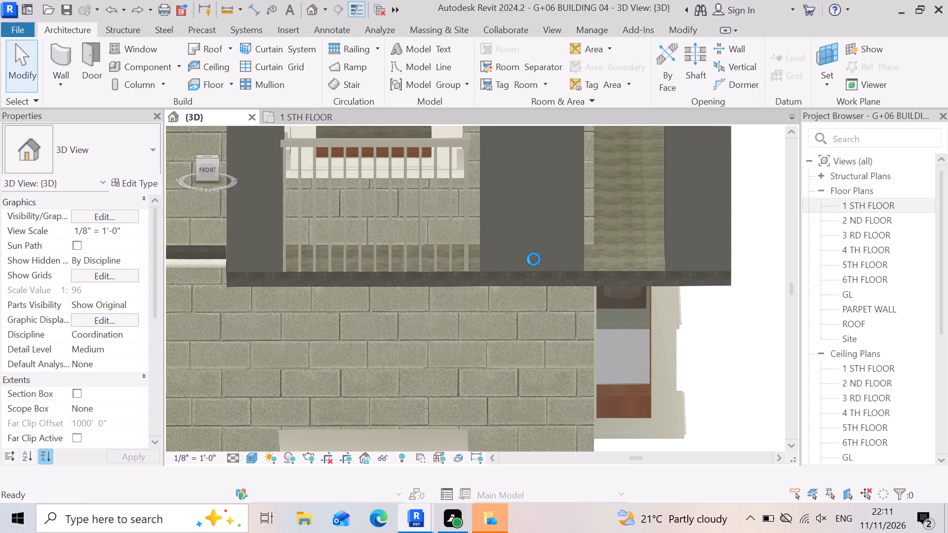
scroll(534, 260, down, 5)
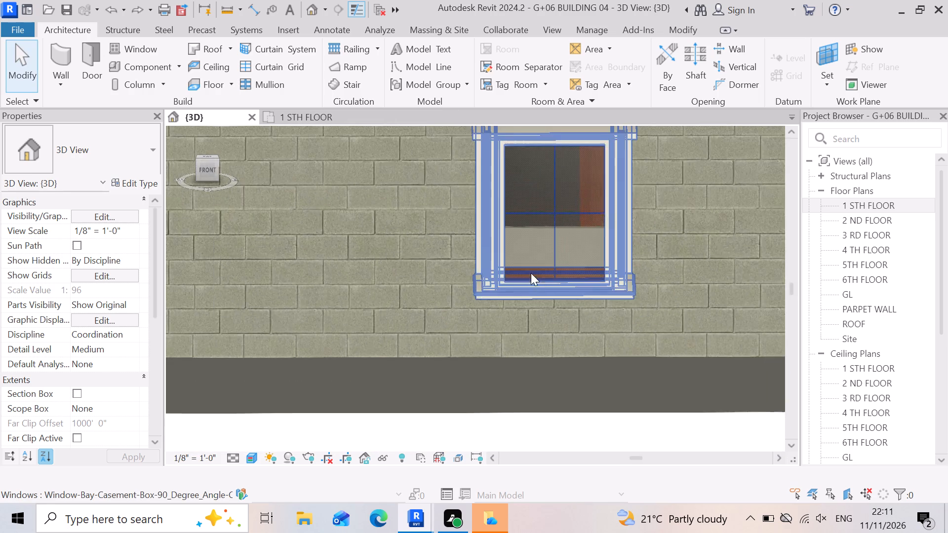
scroll(531, 273, down, 7)
scroll(495, 323, down, 3)
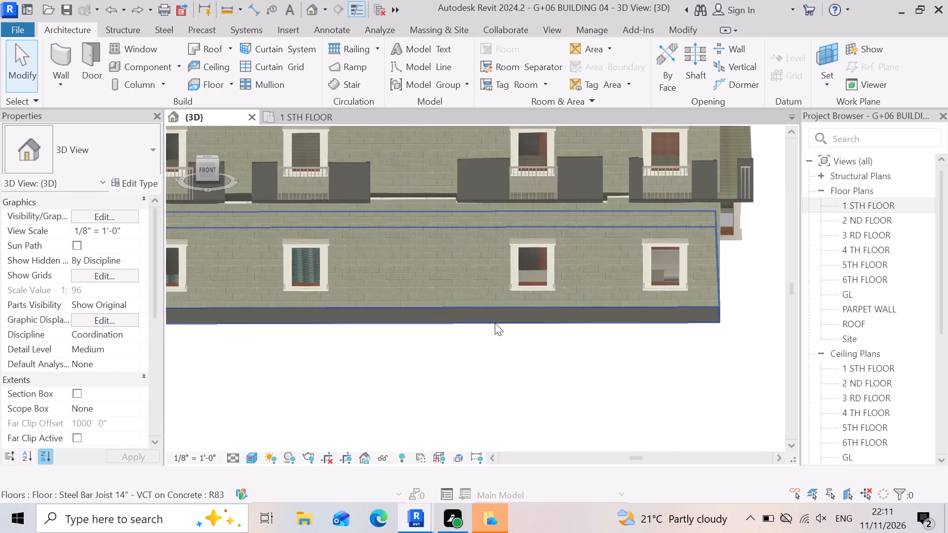
scroll(671, 280, up, 2)
scroll(692, 242, up, 3)
scroll(608, 184, up, 2)
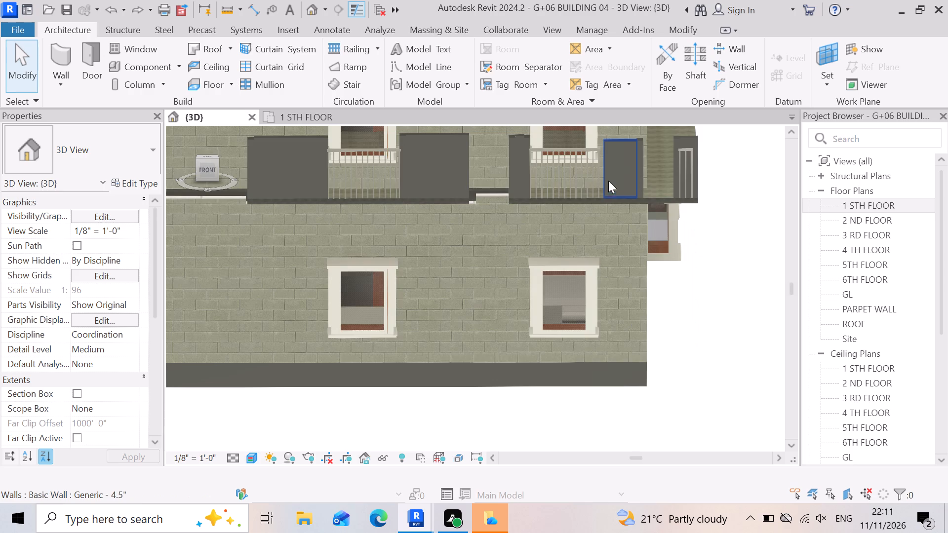
scroll(608, 181, up, 4)
scroll(616, 132, up, 3)
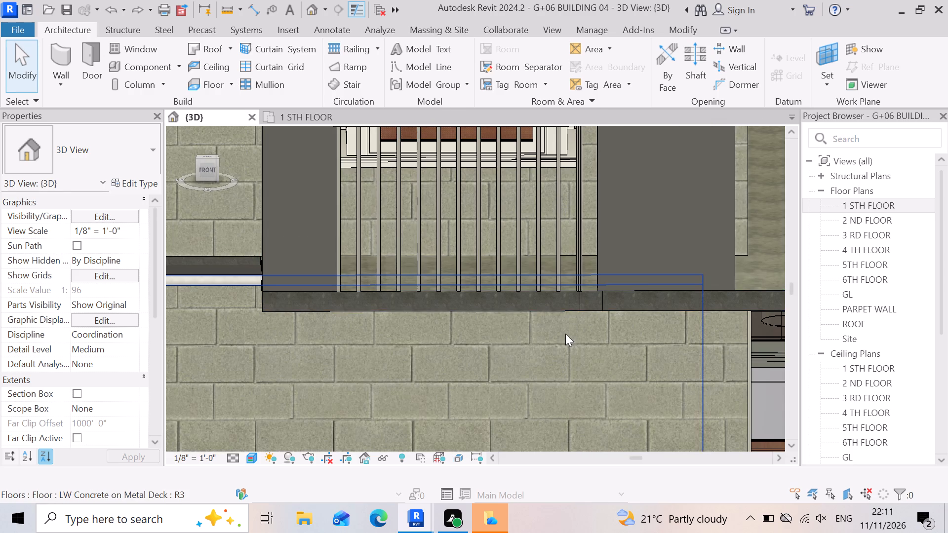
key(ctrl+z)
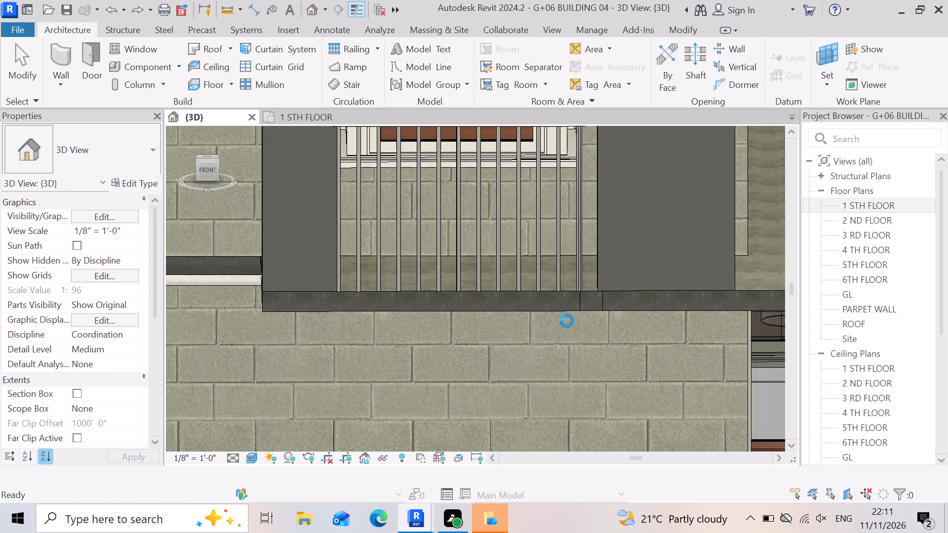
Undo the inner-end change of the corner balcony wall and the removal of the small wall stub beside the window railing.
scroll(585, 342, down, 6)
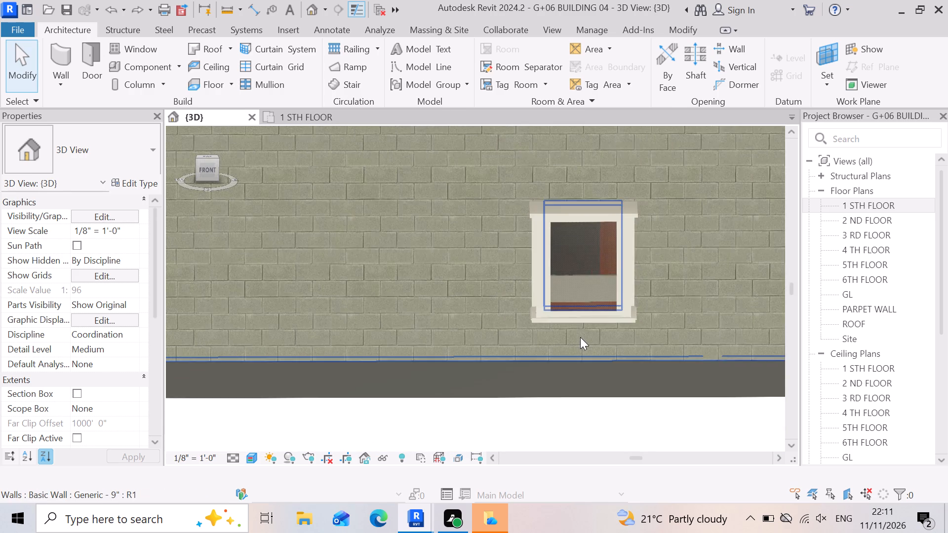
scroll(580, 337, down, 2)
scroll(532, 301, down, 3)
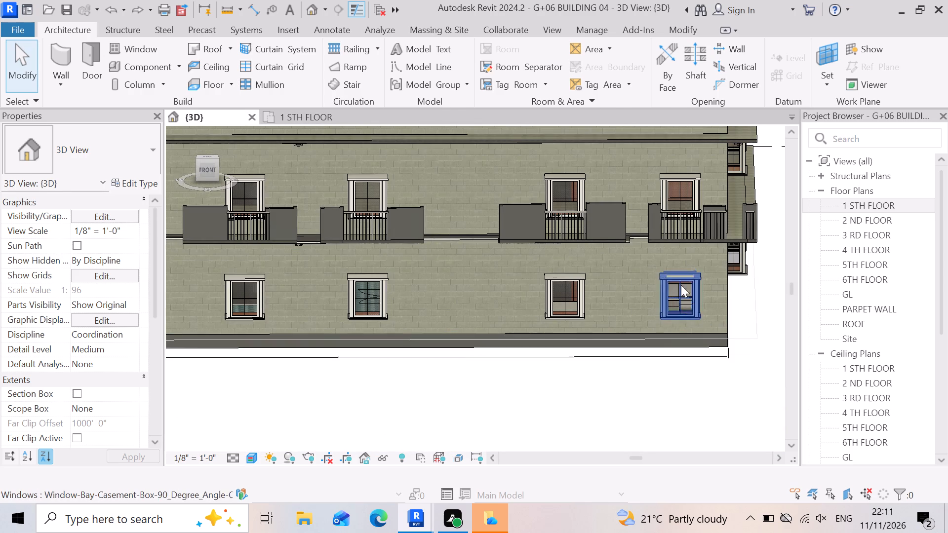
scroll(744, 216, up, 12)
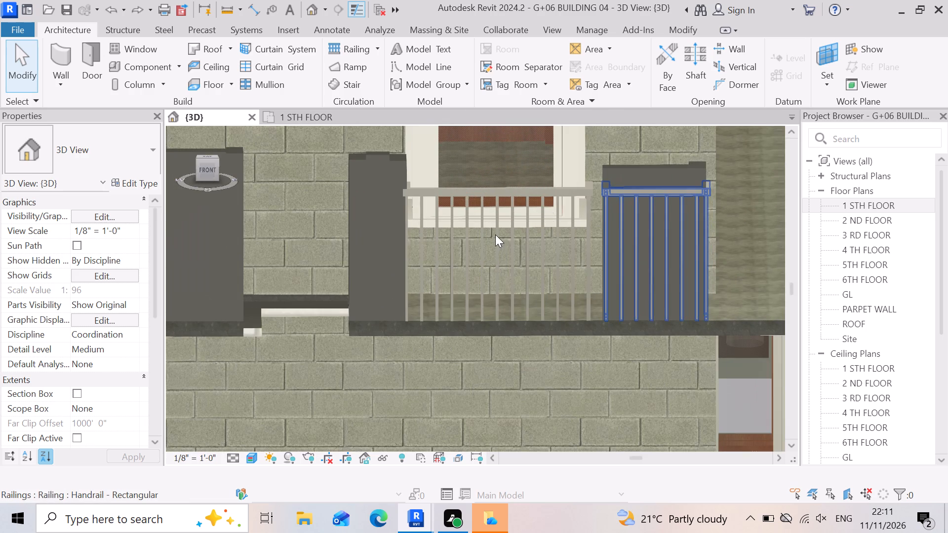
scroll(599, 170, up, 5)
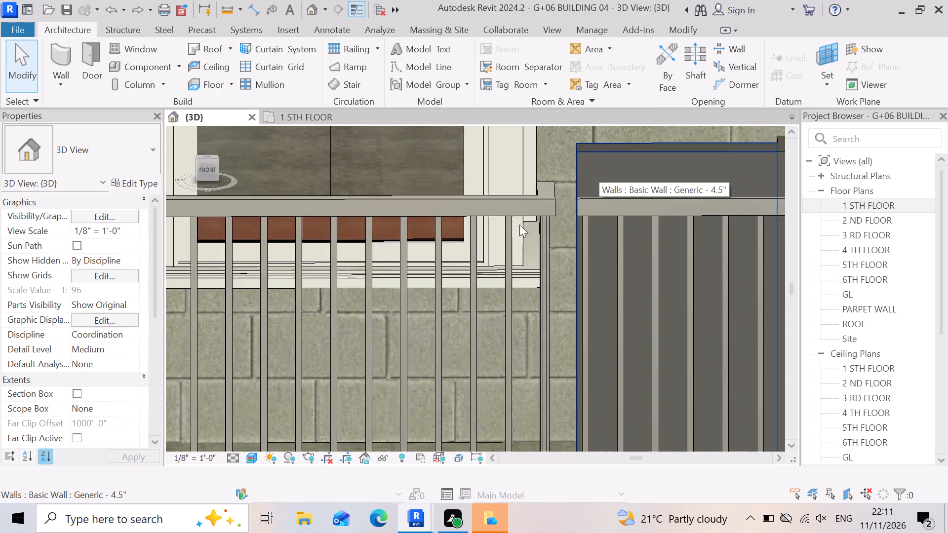
scroll(596, 233, down, 1)
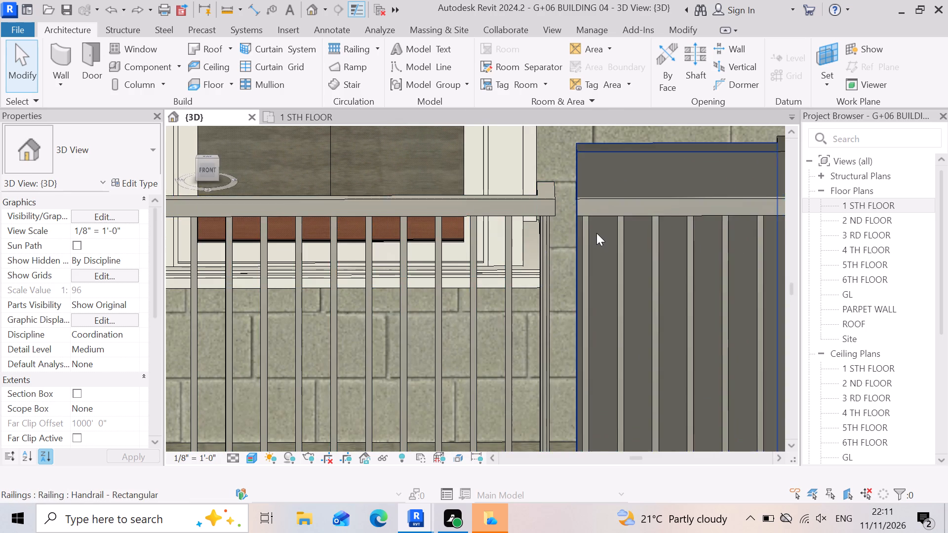
scroll(596, 233, down, 2)
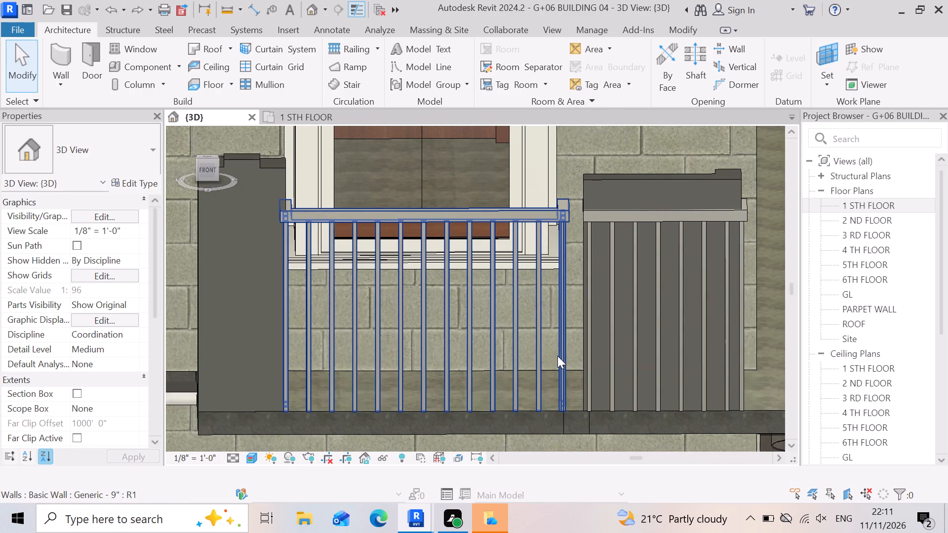
scroll(507, 339, down, 2)
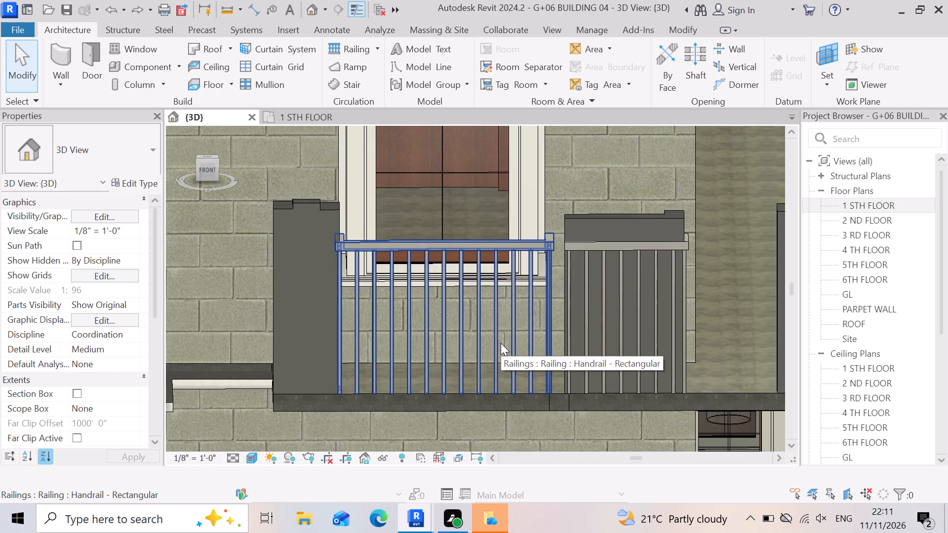
key(ctrl+z)
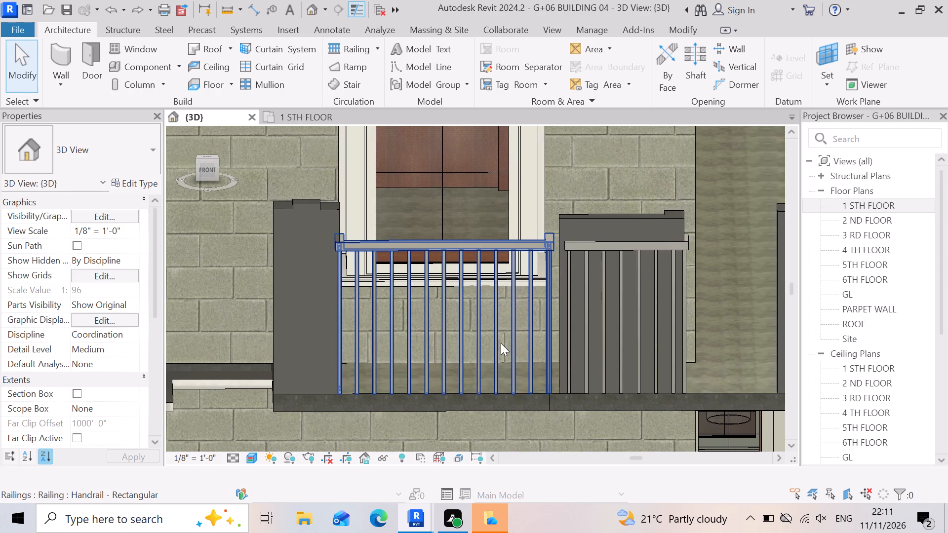
key(ctrl+z)
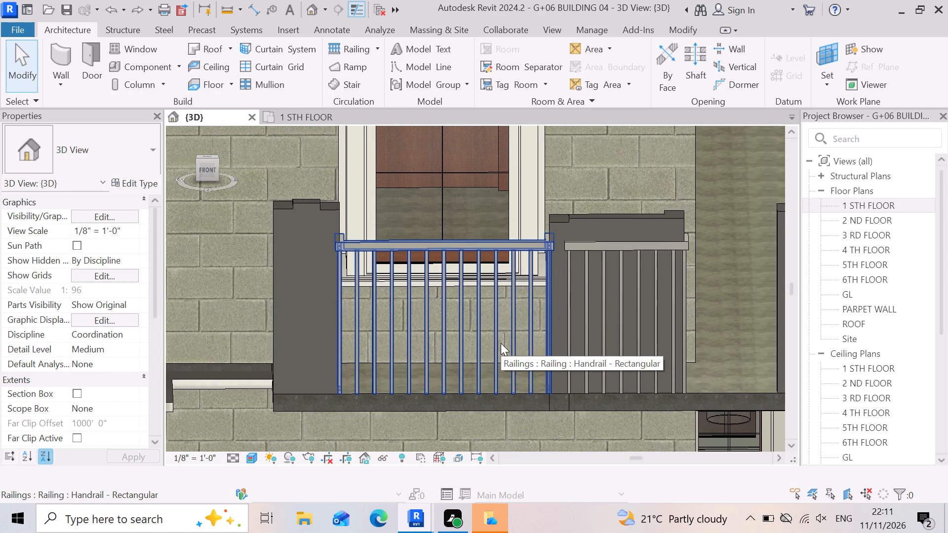
Examine the Generic - 4.5" wall stub beside the window railing and the corner balcony walls and railings from the front.
scroll(606, 298, up, 4)
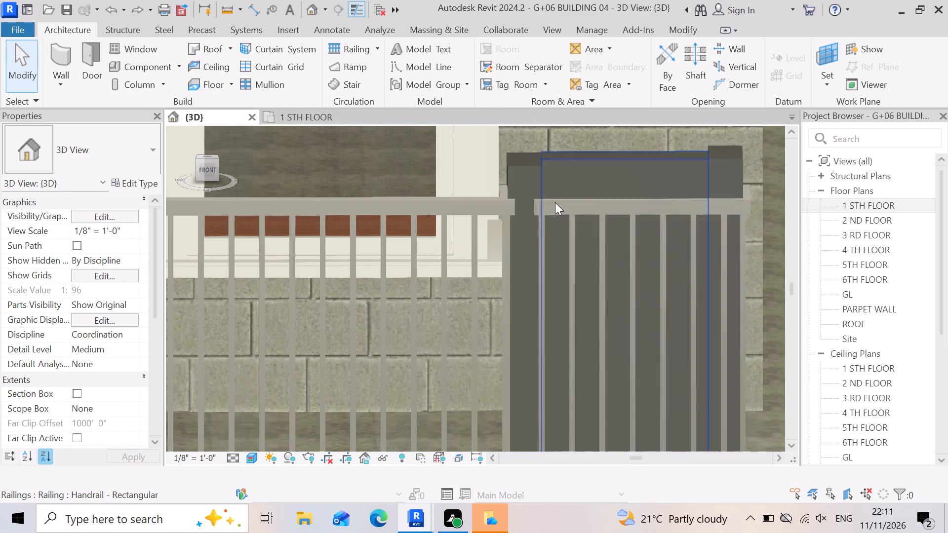
scroll(545, 153, up, 3)
click(514, 207)
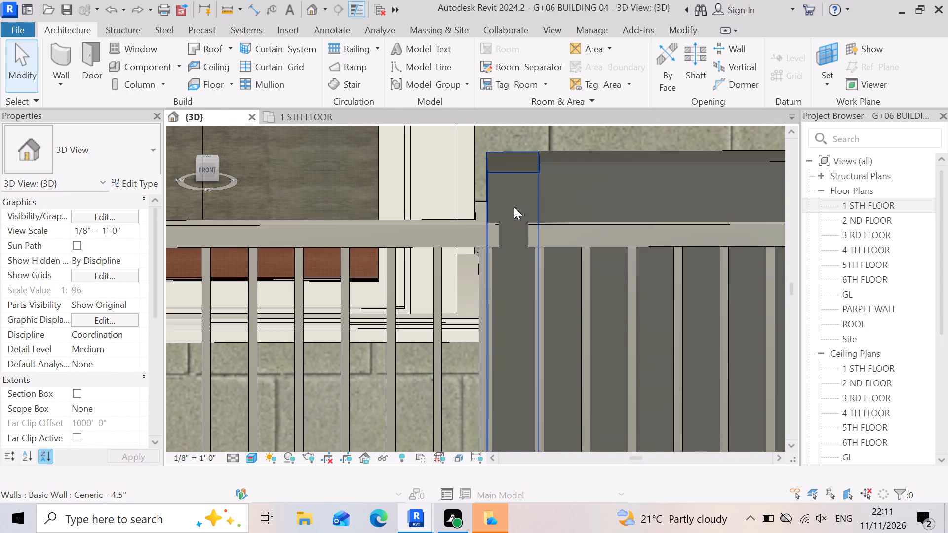
scroll(512, 202, down, 10)
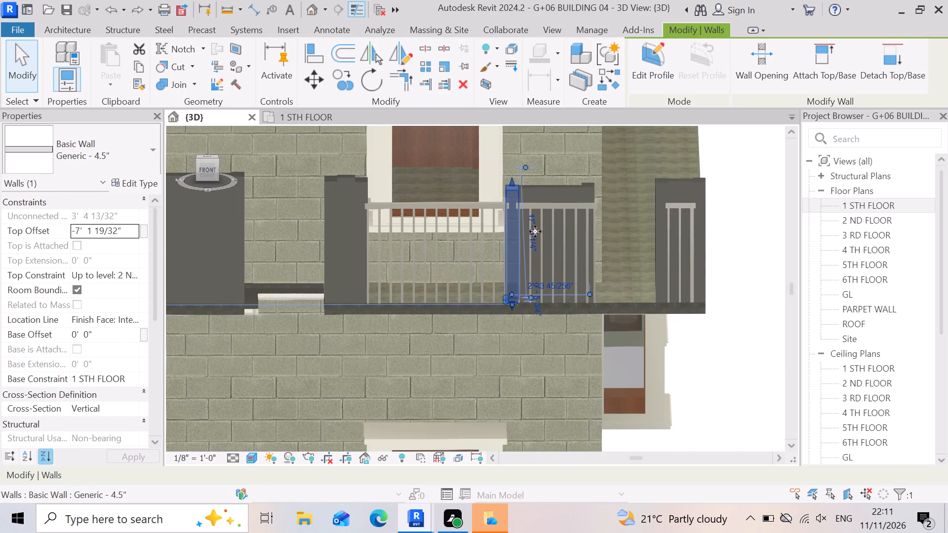
click(742, 390)
scroll(537, 287, up, 2)
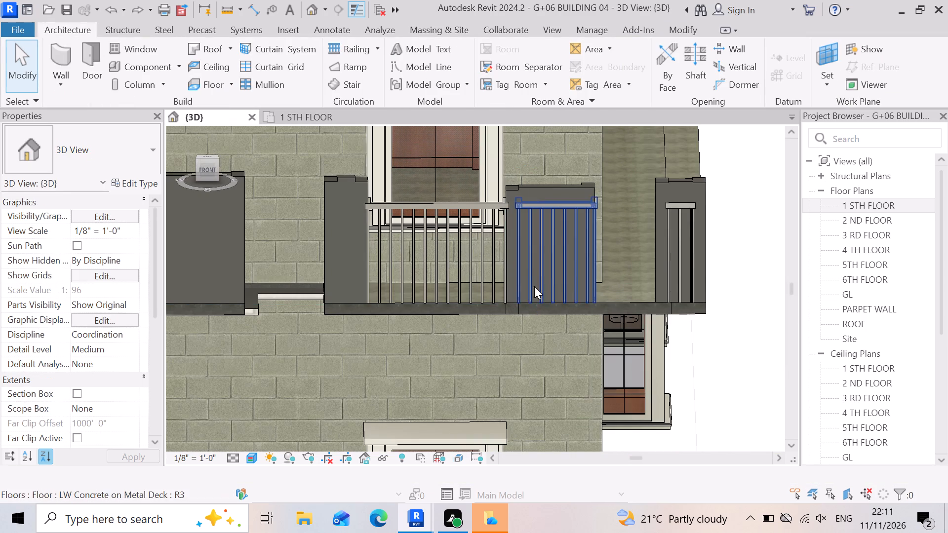
scroll(534, 286, up, 3)
scroll(525, 272, down, 4)
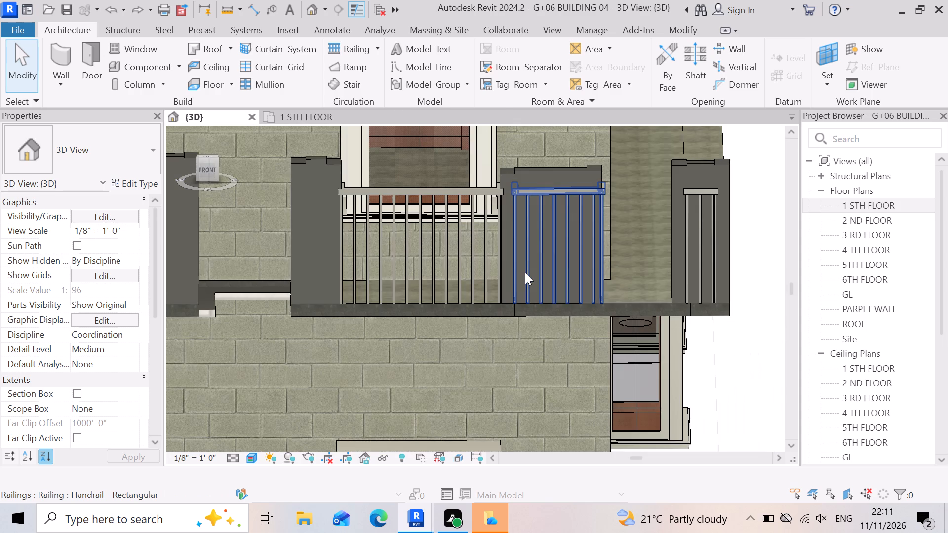
scroll(543, 250, down, 3)
scroll(631, 246, up, 1)
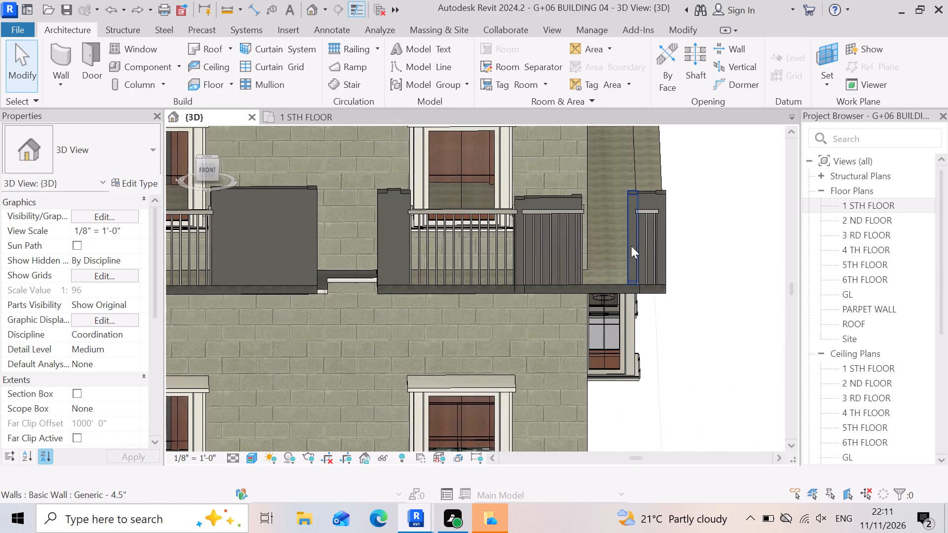
scroll(631, 246, up, 1)
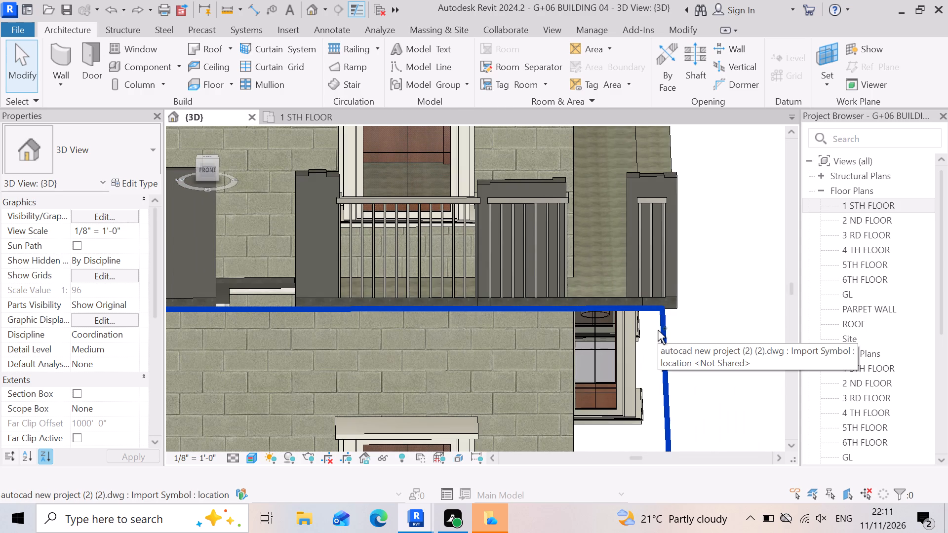
Undo back into the first-floor LW Concrete on Metal Deck slab's boundary sketch and discard the sketch edits.
key(ctrl+z)
key(ctrl+z)
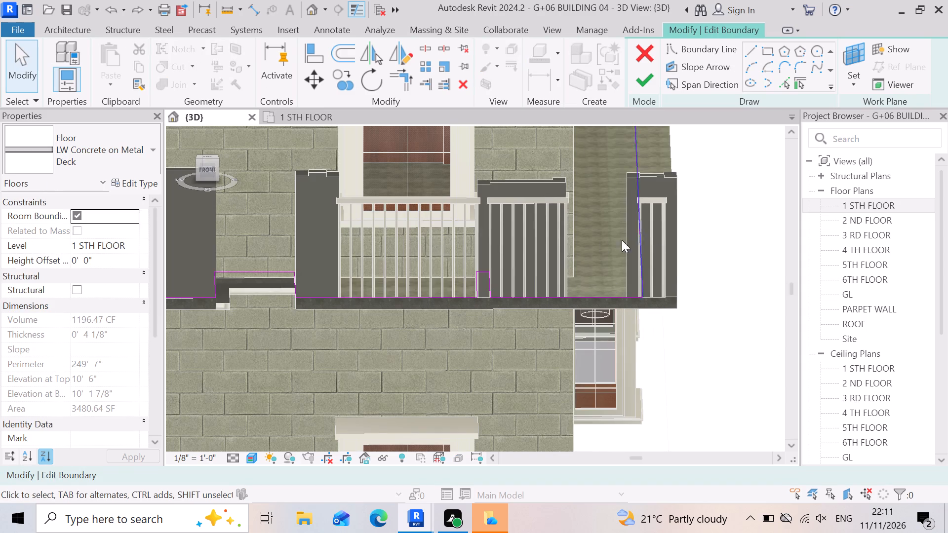
scroll(669, 264, down, 4)
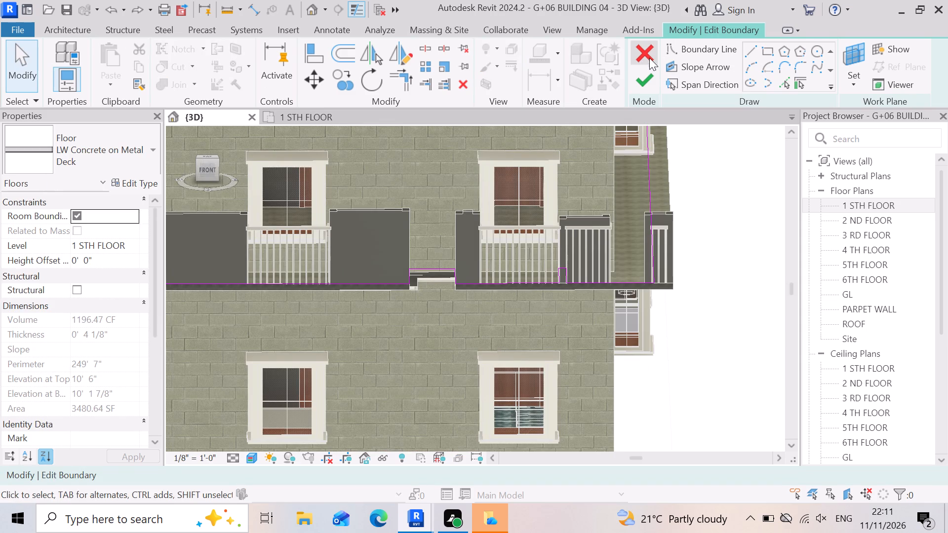
click(649, 58)
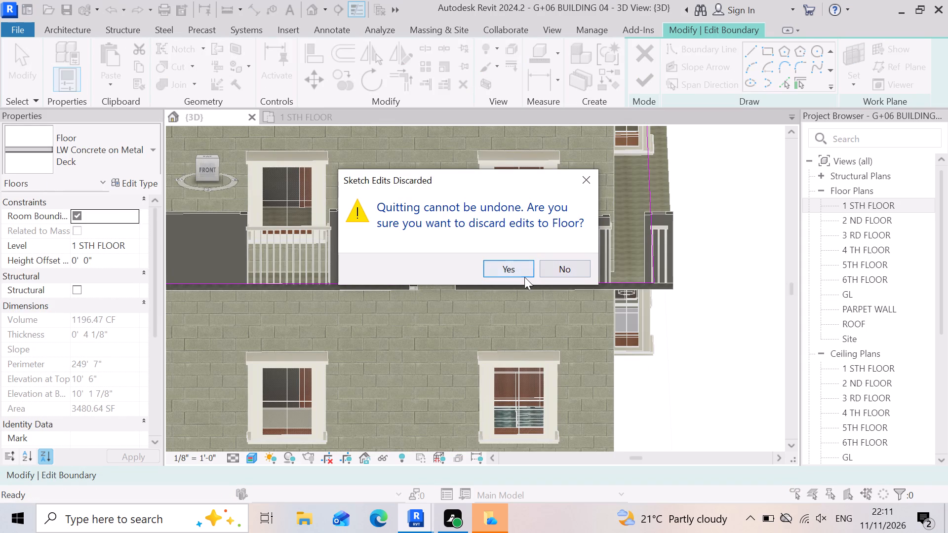
click(524, 276)
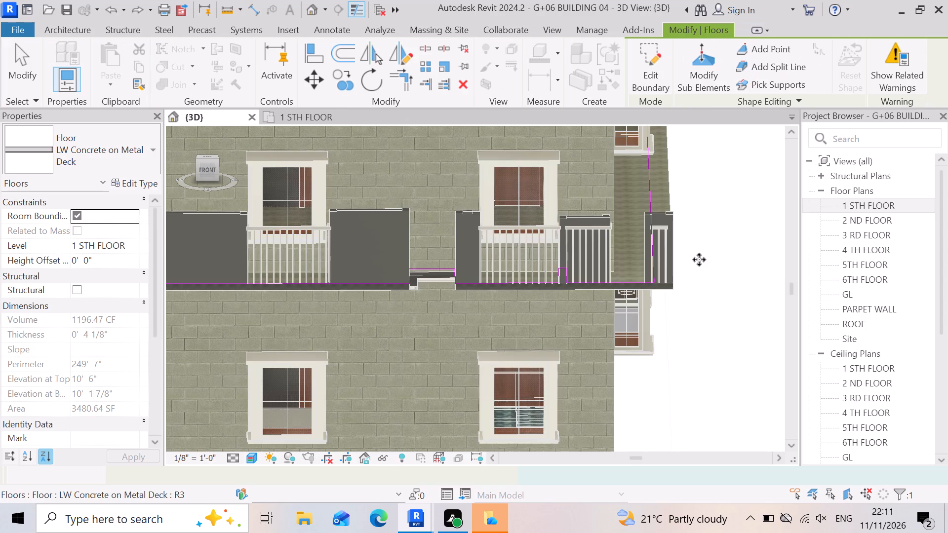
scroll(605, 279, up, 4)
scroll(482, 215, down, 3)
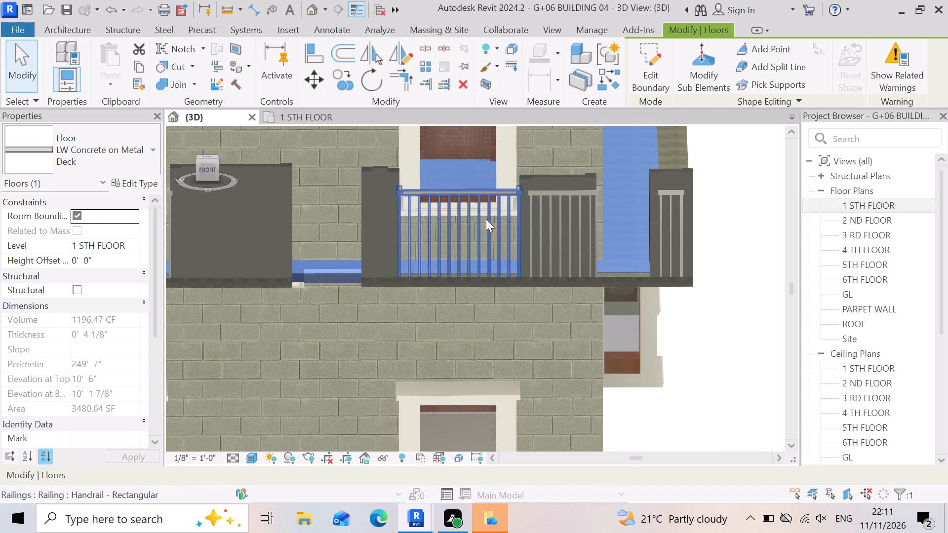
click(723, 342)
scroll(625, 266, up, 3)
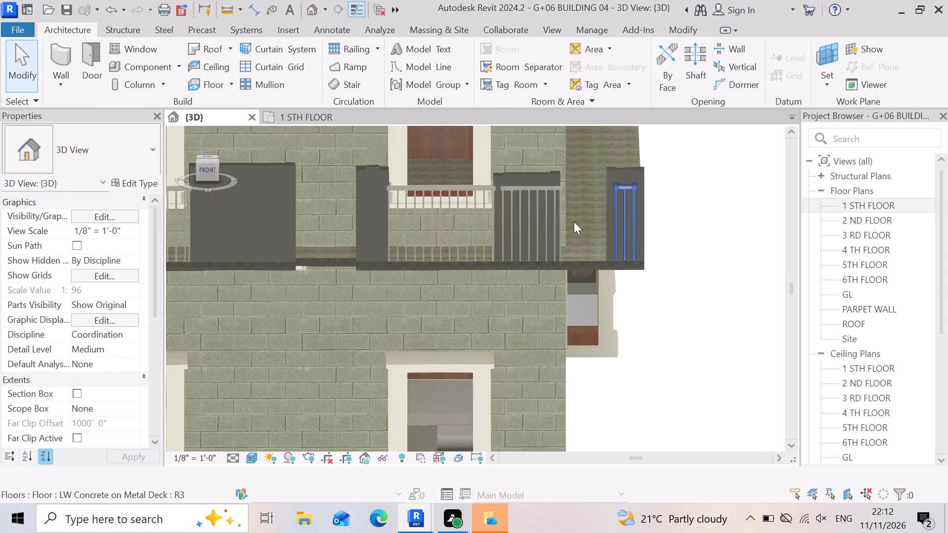
Examine the balcony walls, railings, bay windows and slab edge along the front facade in the 1 STH FLOOR plan.
scroll(574, 222, up, 4)
scroll(496, 259, down, 4)
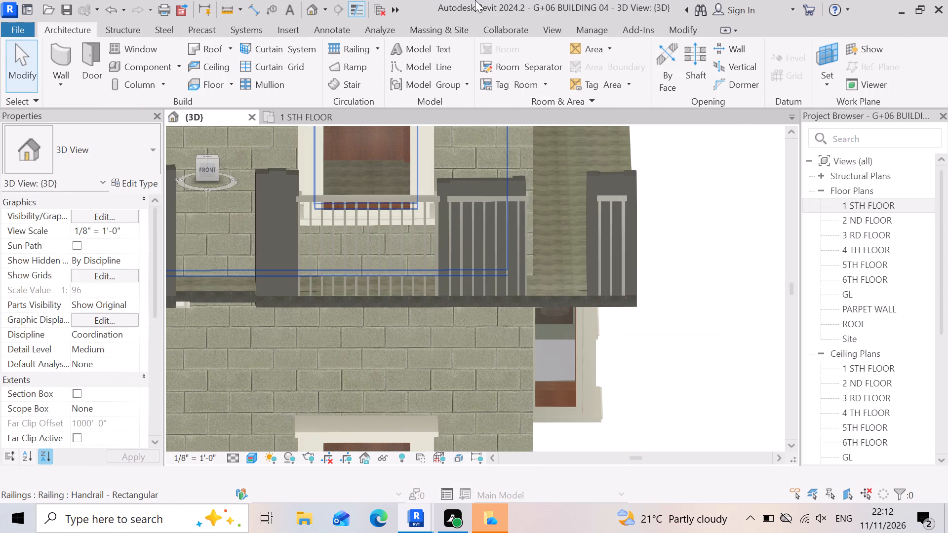
click(325, 114)
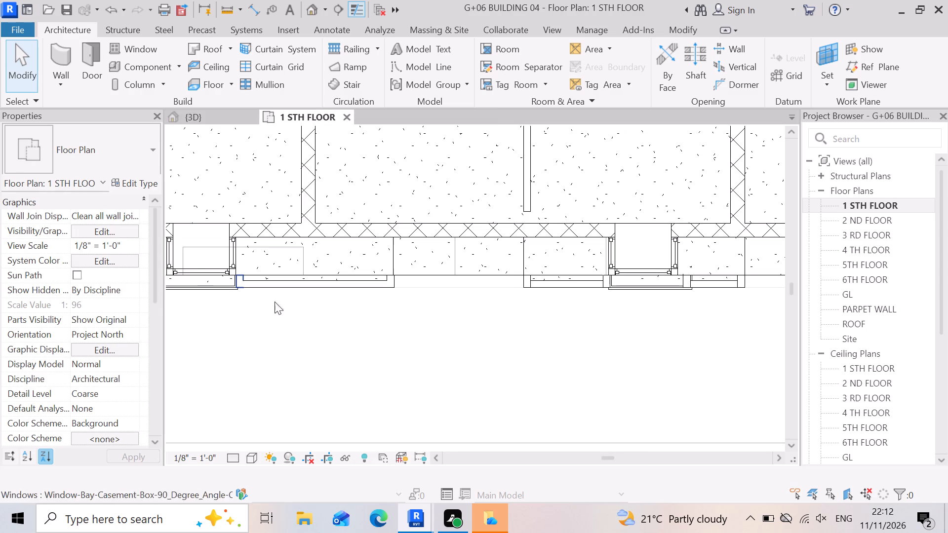
scroll(633, 473, down, 5)
scroll(601, 283, down, 3)
scroll(370, 255, up, 2)
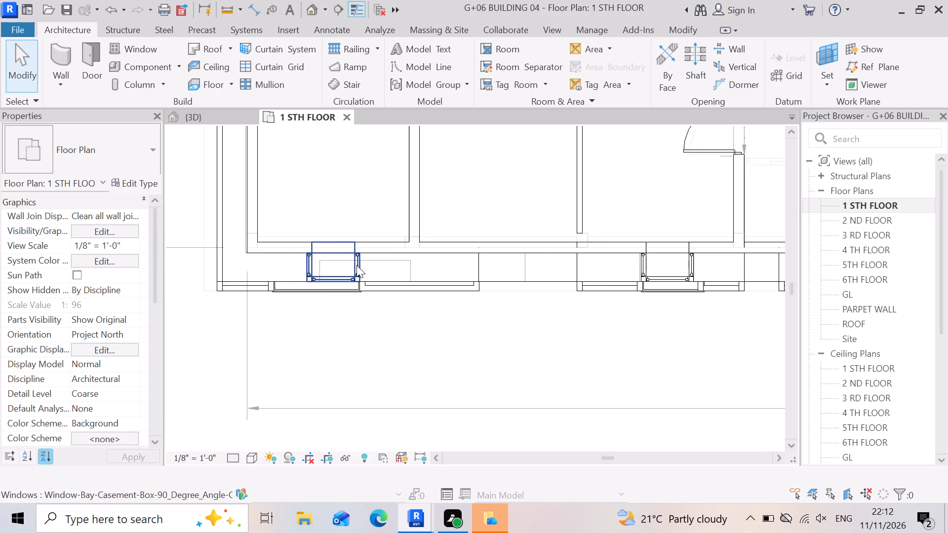
scroll(356, 265, up, 3)
scroll(280, 292, up, 3)
scroll(495, 344, down, 3)
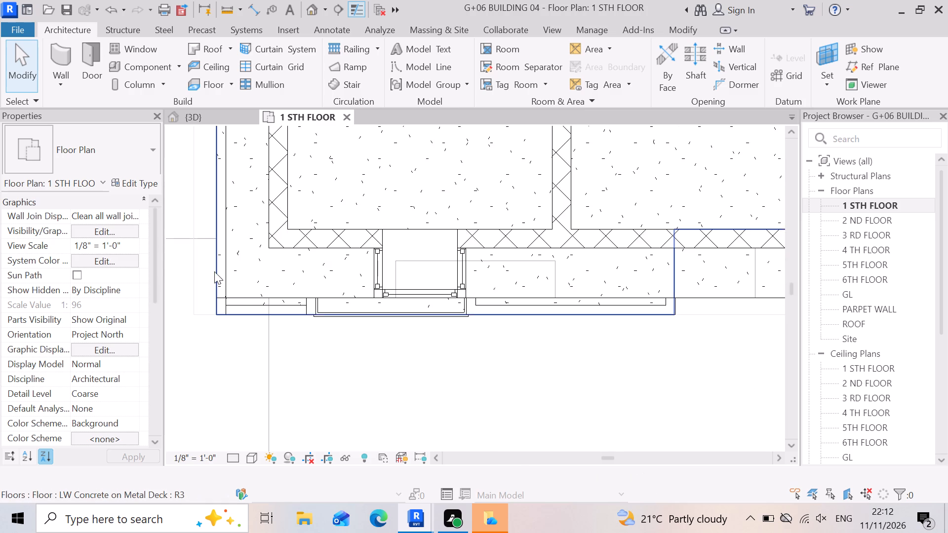
scroll(212, 271, down, 8)
scroll(448, 301, up, 5)
scroll(308, 239, up, 5)
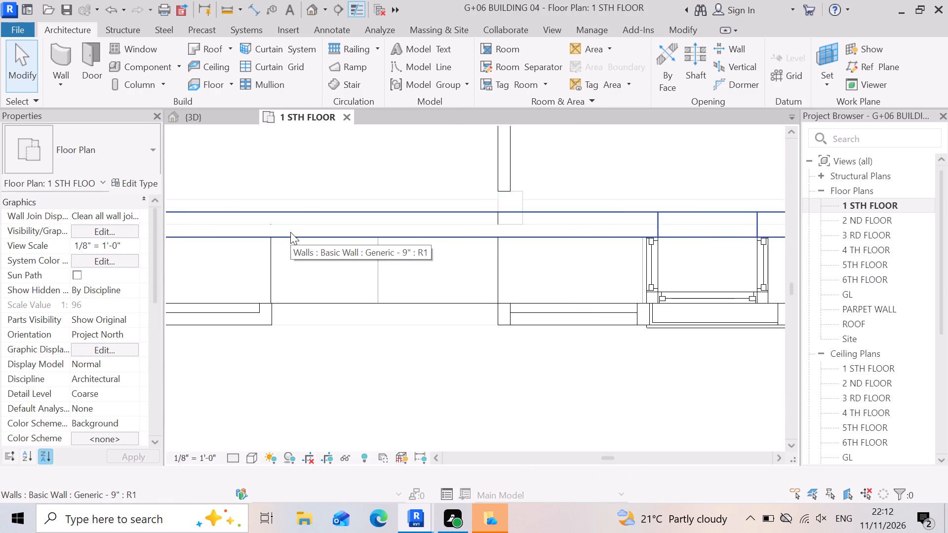
scroll(264, 240, down, 6)
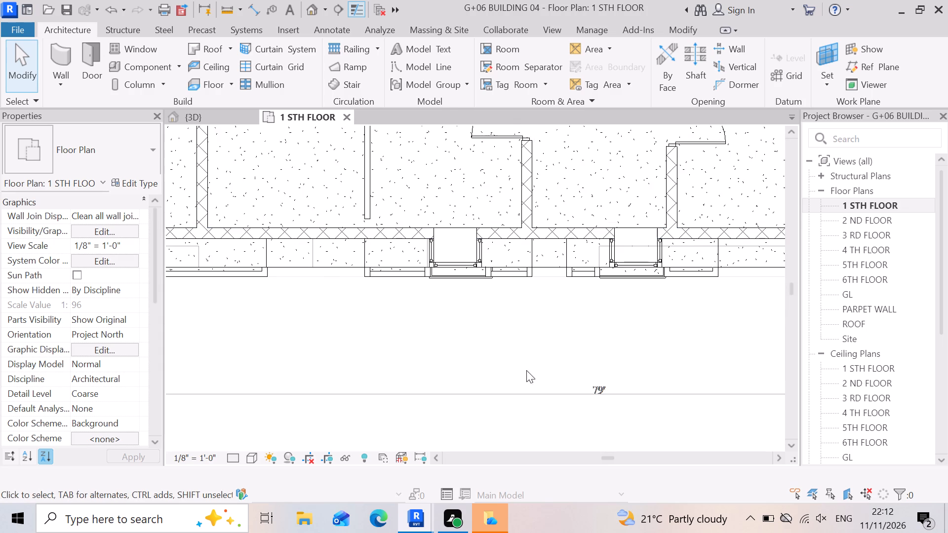
scroll(531, 291, up, 2)
scroll(505, 253, up, 3)
scroll(413, 230, down, 4)
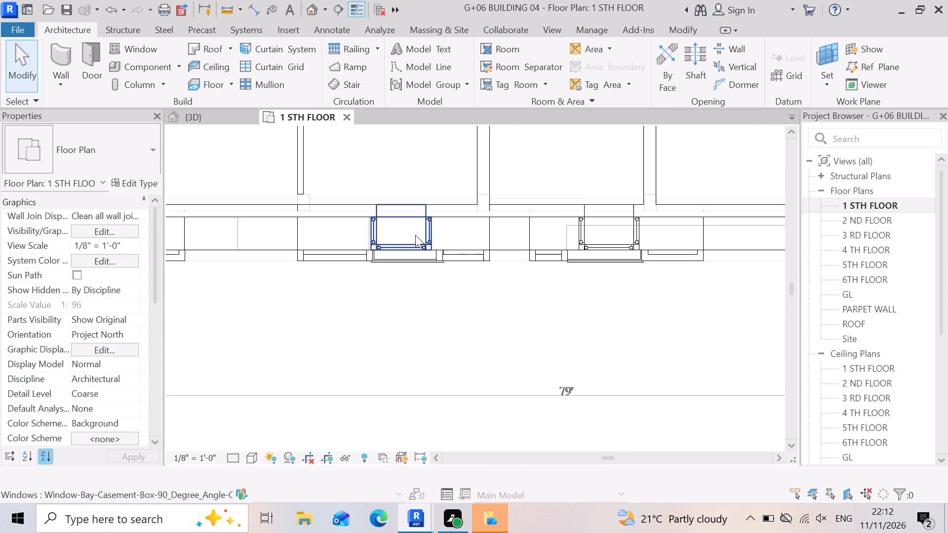
scroll(397, 214, down, 3)
scroll(618, 244, up, 4)
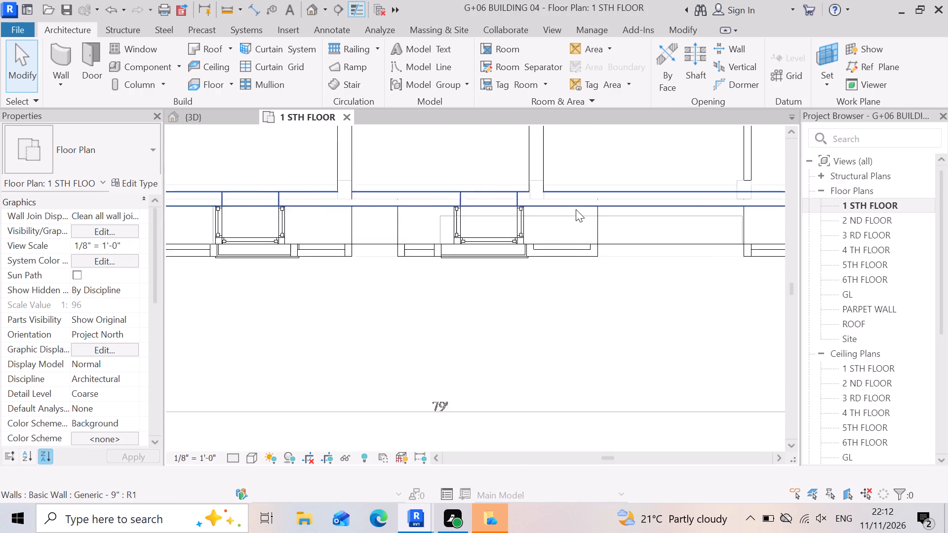
scroll(576, 209, up, 1)
scroll(571, 211, down, 2)
scroll(624, 184, up, 5)
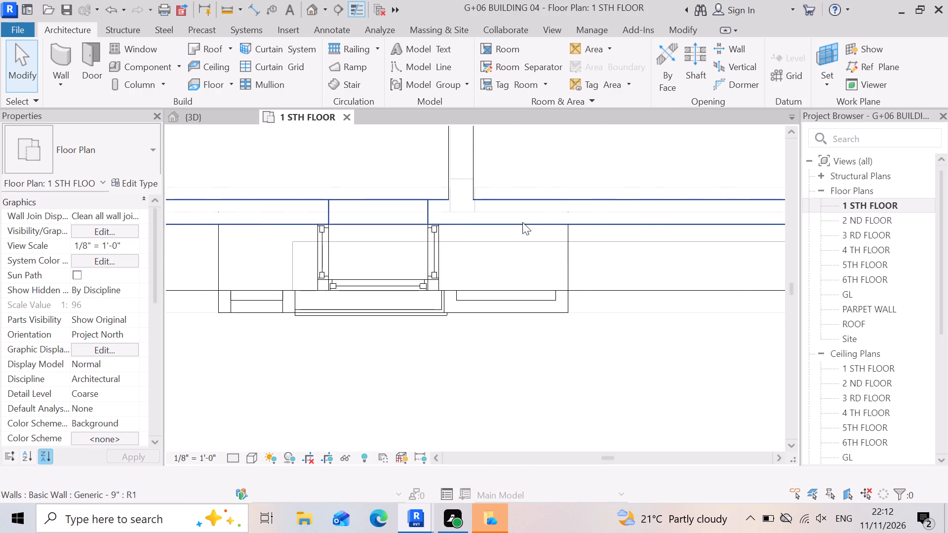
scroll(519, 223, down, 7)
scroll(469, 228, down, 3)
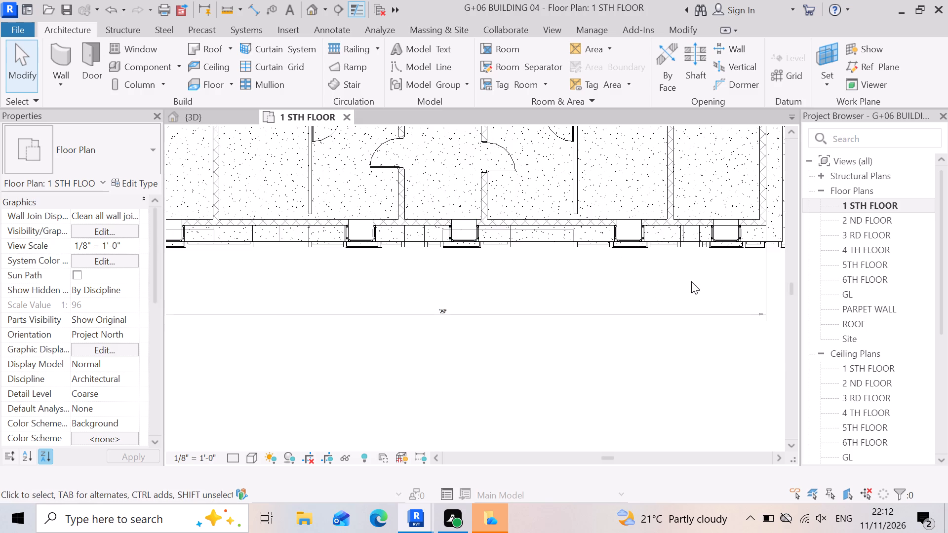
scroll(694, 261, up, 8)
scroll(686, 189, up, 4)
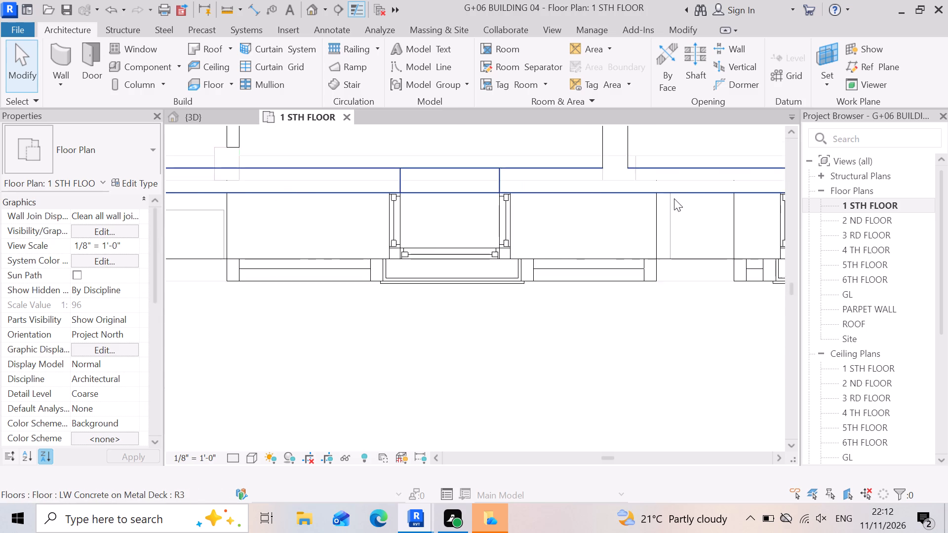
scroll(640, 251, down, 6)
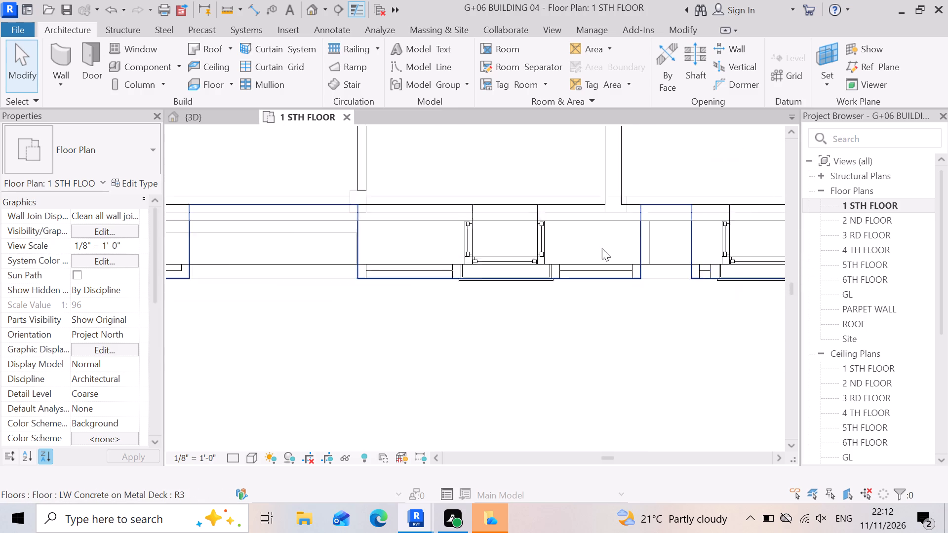
scroll(602, 248, down, 1)
scroll(553, 238, down, 3)
scroll(725, 273, up, 2)
scroll(627, 237, up, 1)
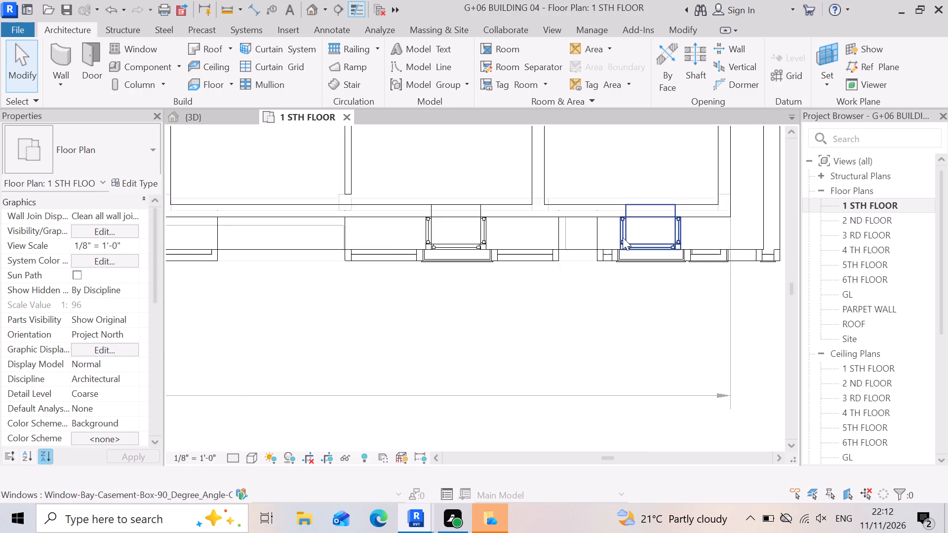
scroll(623, 237, up, 5)
scroll(560, 243, down, 3)
scroll(712, 276, up, 2)
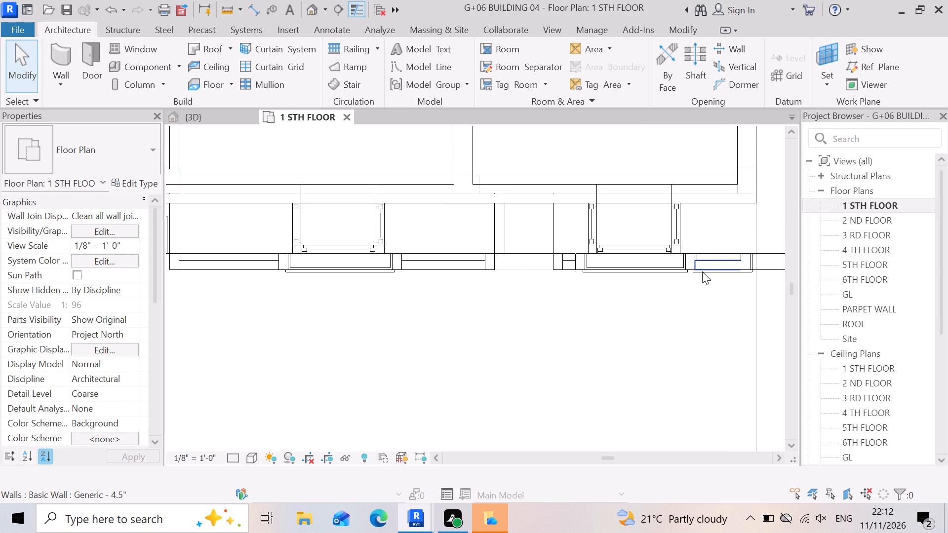
Inspect the Generic - 4.5" wall stub and the Handrail - Rectangular railing in front of the corner bay window.
scroll(702, 271, up, 12)
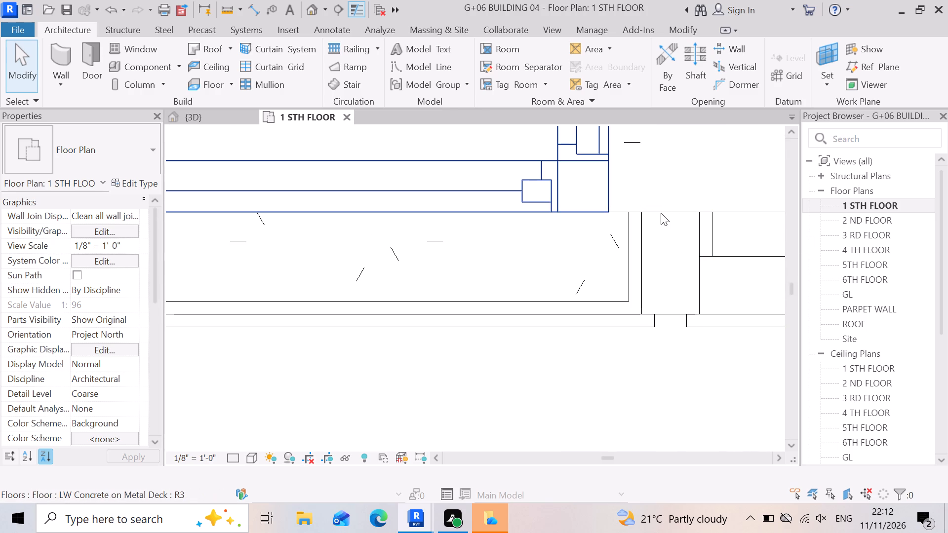
scroll(667, 252, down, 10)
scroll(668, 249, up, 4)
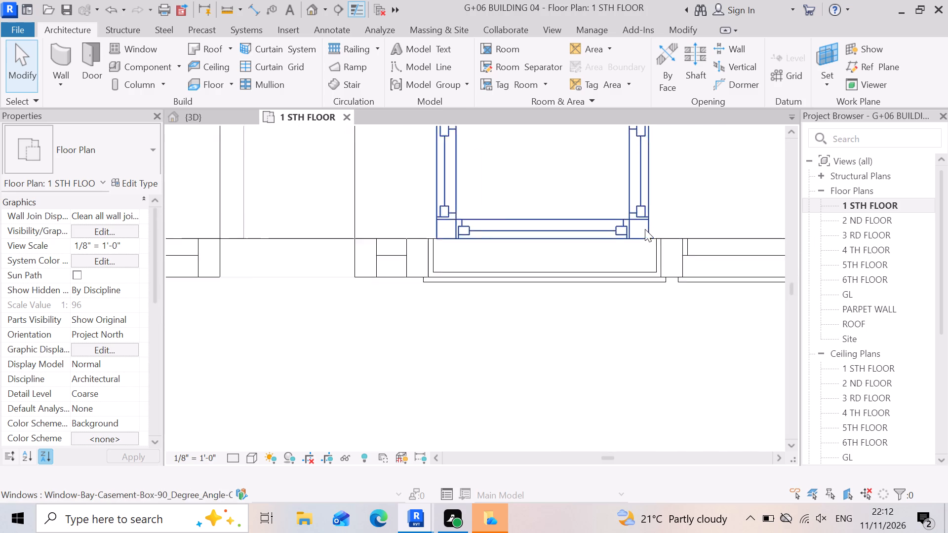
scroll(645, 229, up, 4)
scroll(684, 326, up, 4)
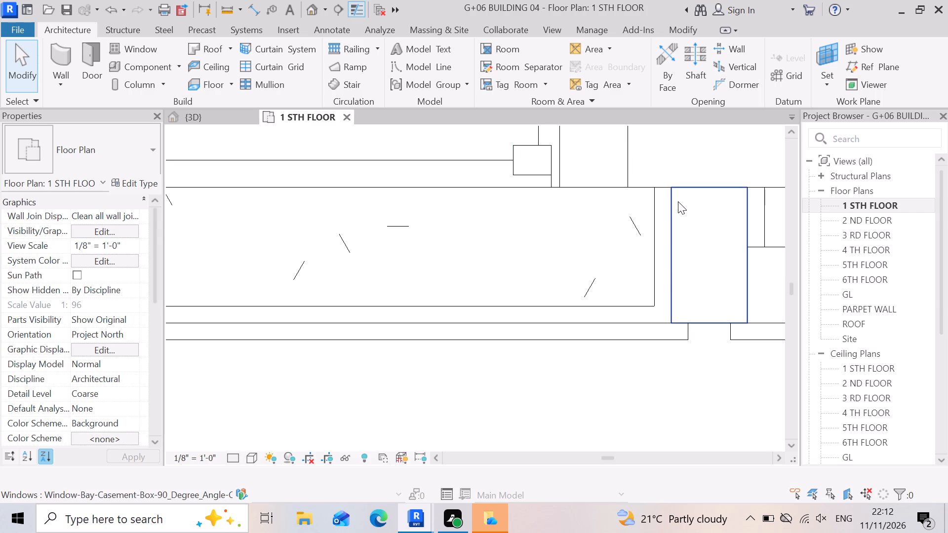
drag(678, 201, 688, 201)
scroll(680, 228, down, 4)
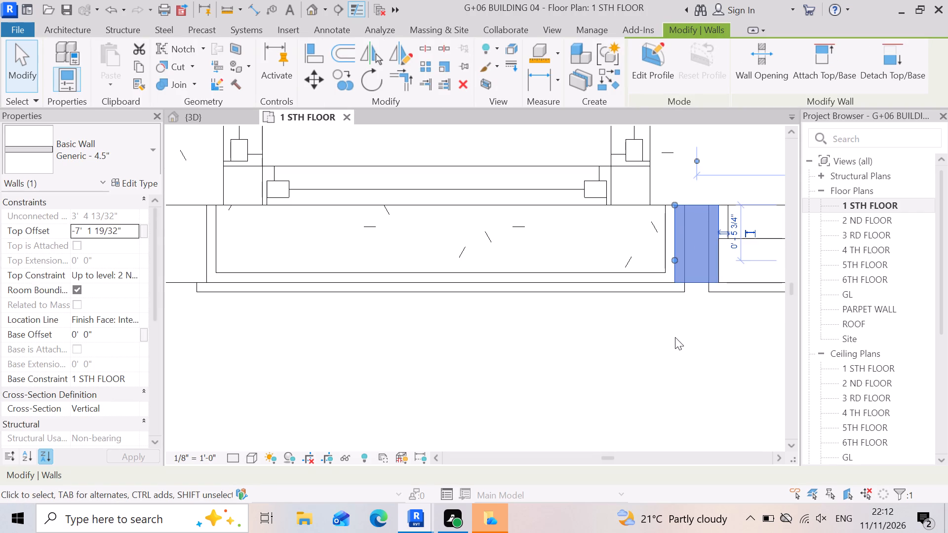
click(520, 387)
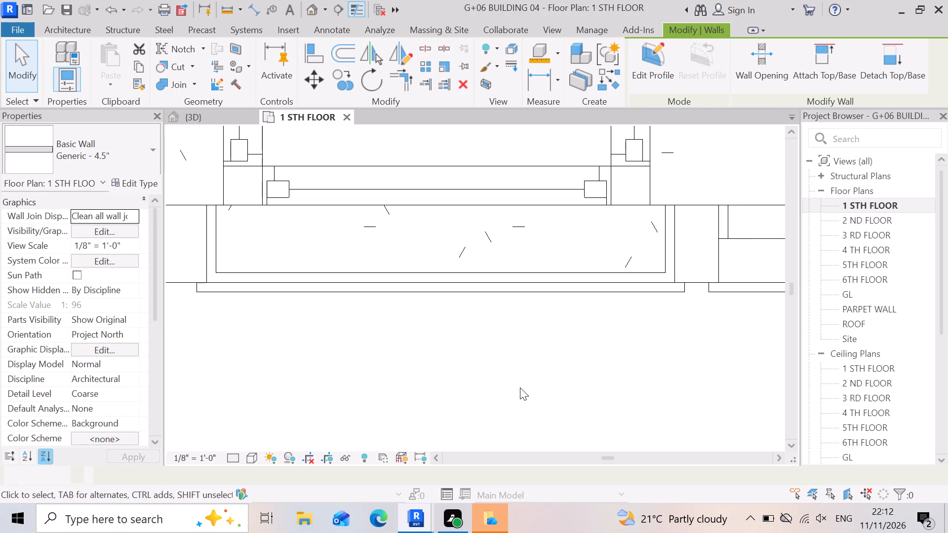
key(Escape)
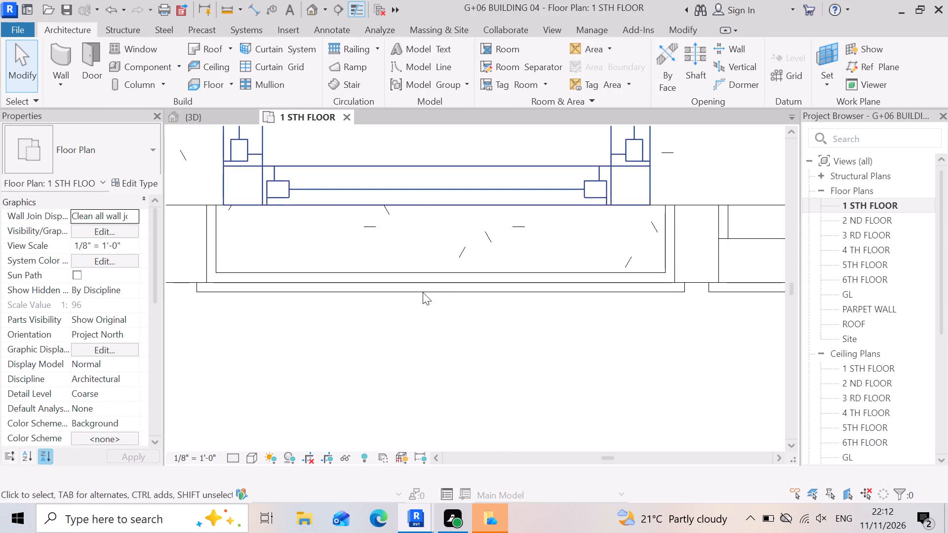
click(485, 292)
scroll(532, 301, down, 3)
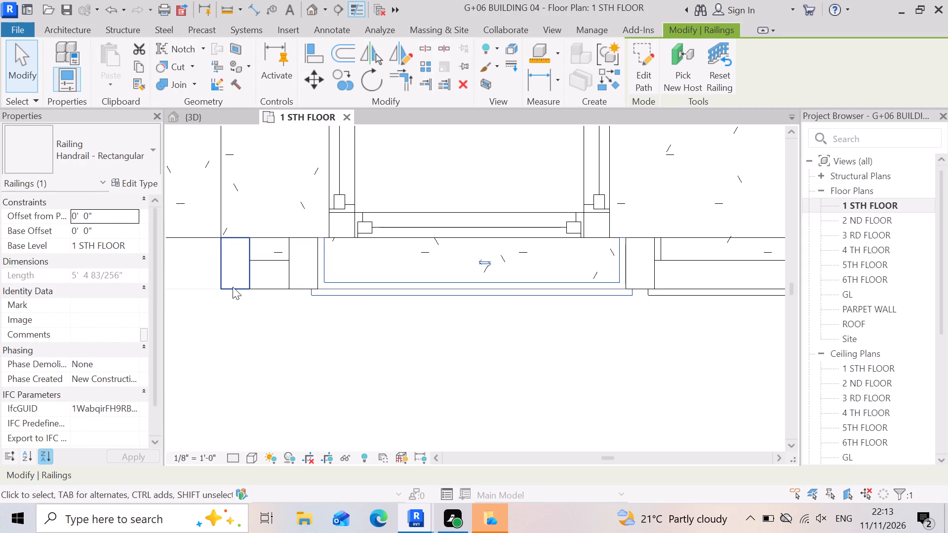
key(Escape)
scroll(425, 317, down, 2)
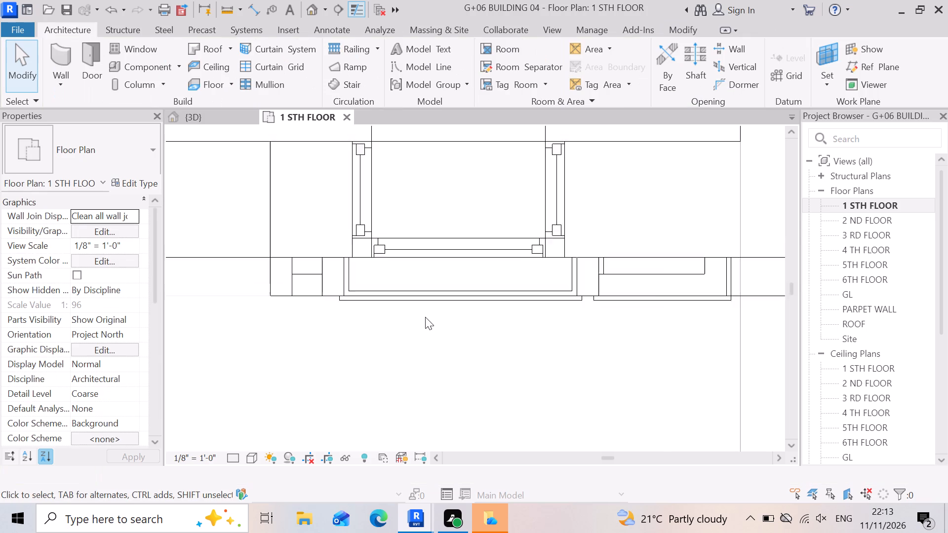
scroll(425, 317, down, 11)
scroll(554, 284, up, 3)
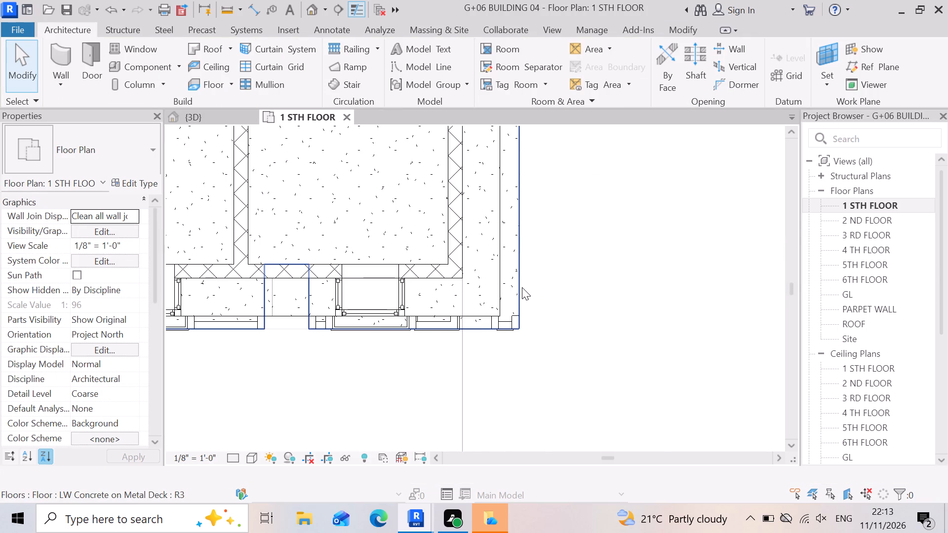
Open the boundary sketch of the first-floor LW Concrete on Metal Deck slab for editing.
click(522, 287)
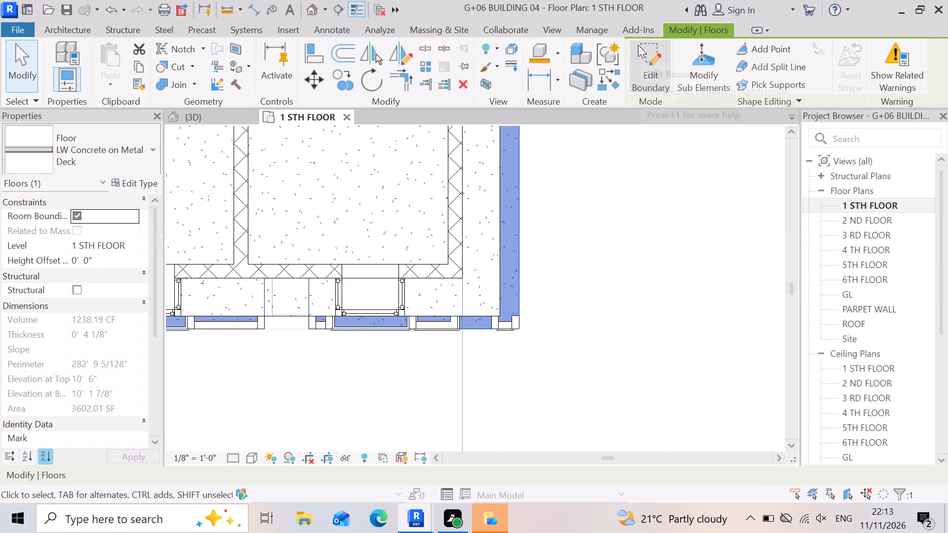
click(643, 55)
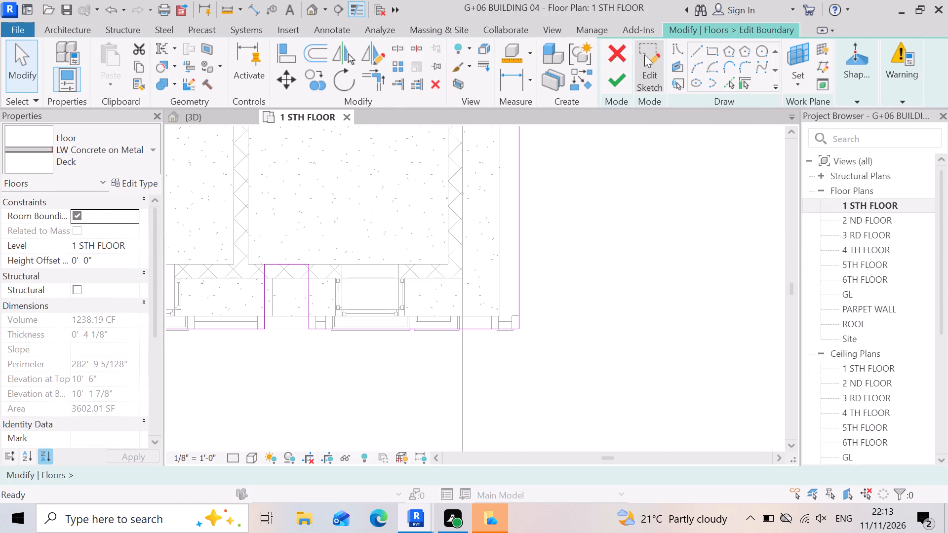
Examine the slab's front boundary line against the balcony walls and railings between the existing notch and the building corner.
scroll(399, 348, up, 3)
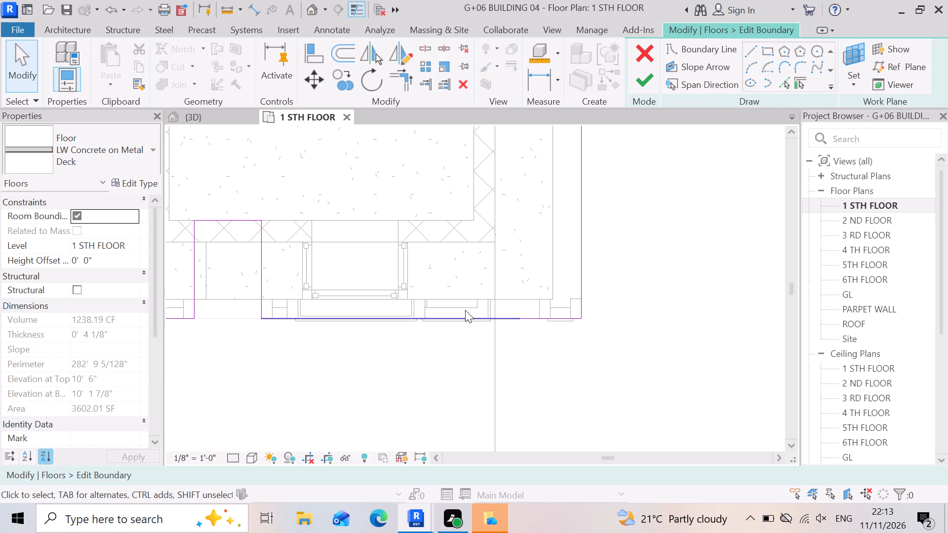
scroll(535, 287, down, 3)
scroll(526, 322, up, 8)
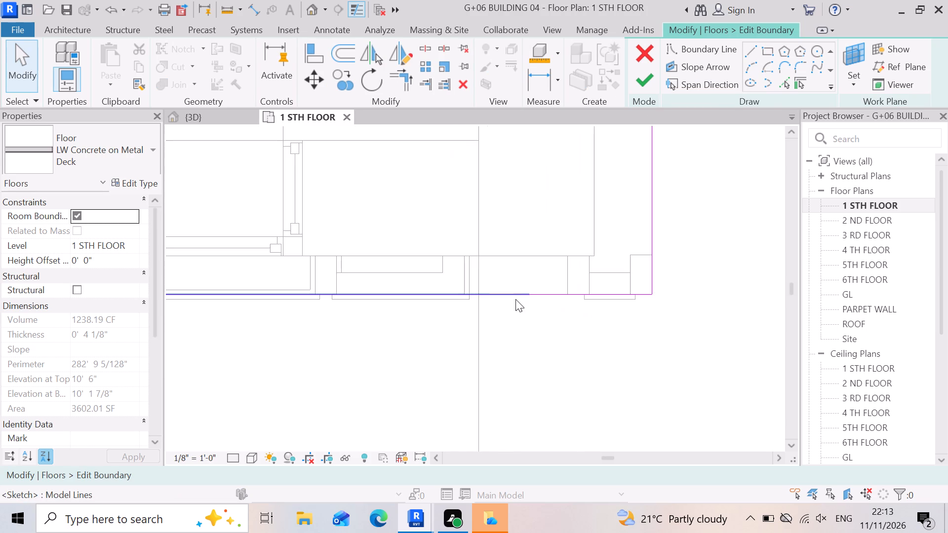
scroll(515, 299, up, 4)
scroll(645, 413, down, 3)
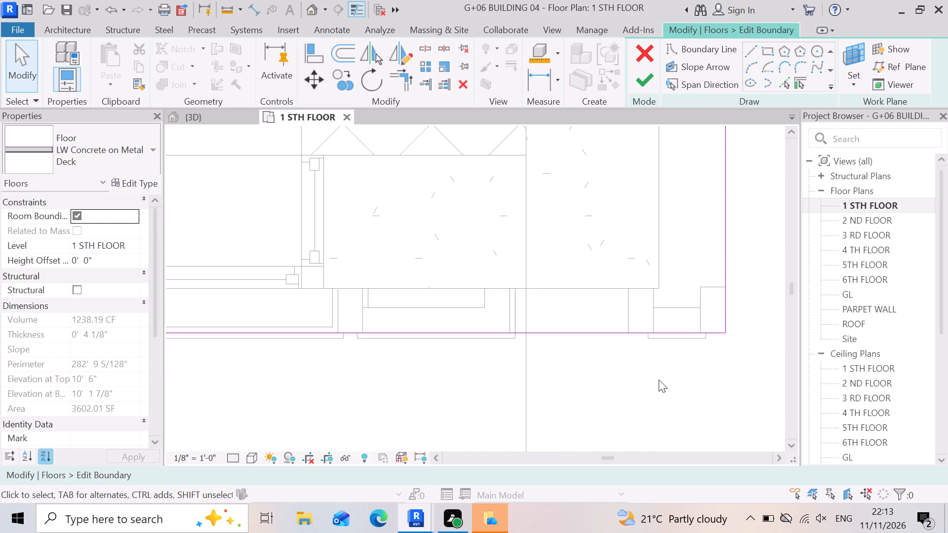
scroll(685, 375, down, 4)
scroll(692, 369, up, 9)
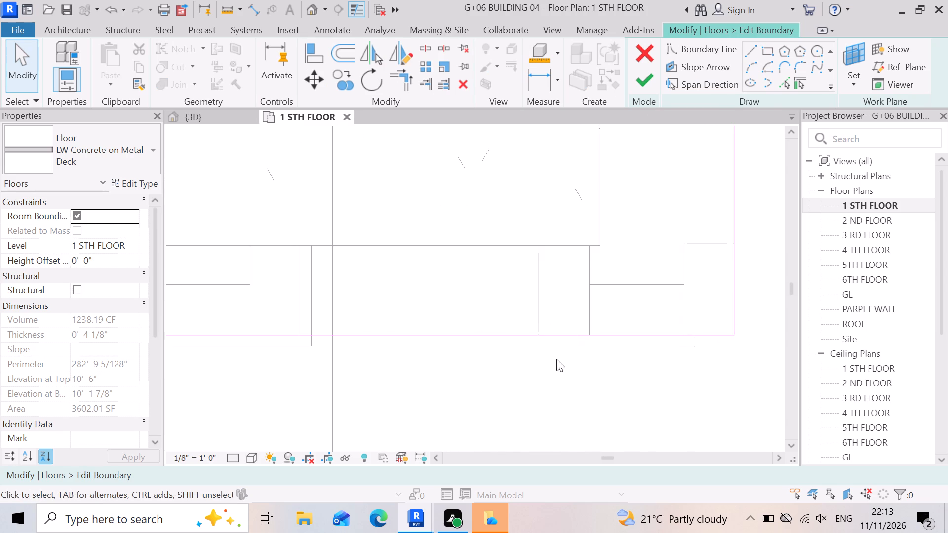
scroll(646, 374, down, 4)
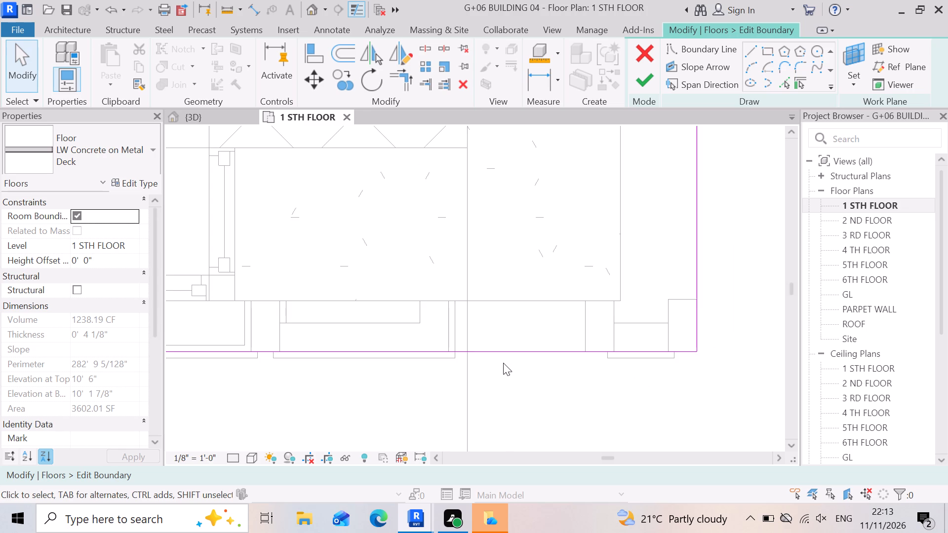
scroll(557, 357, down, 4)
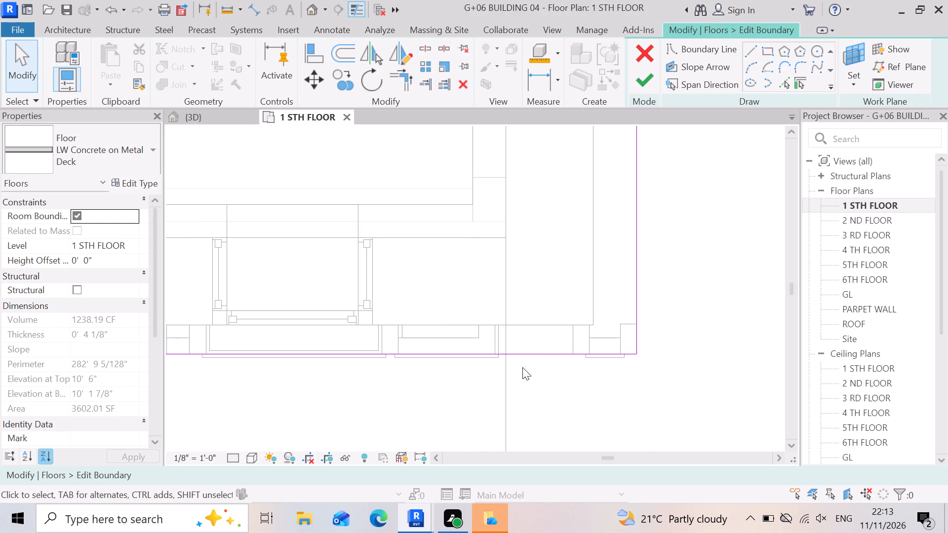
scroll(565, 394, down, 3)
scroll(406, 389, up, 2)
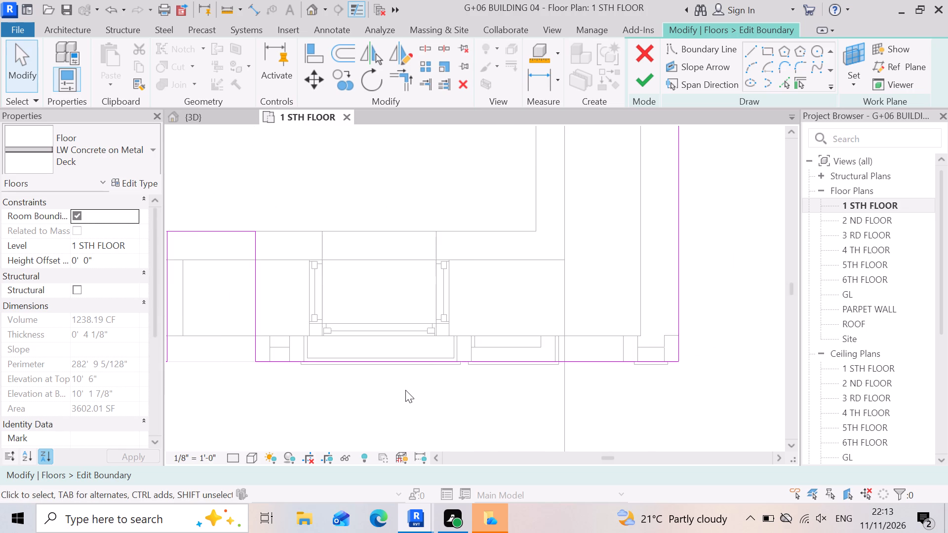
scroll(418, 384, up, 13)
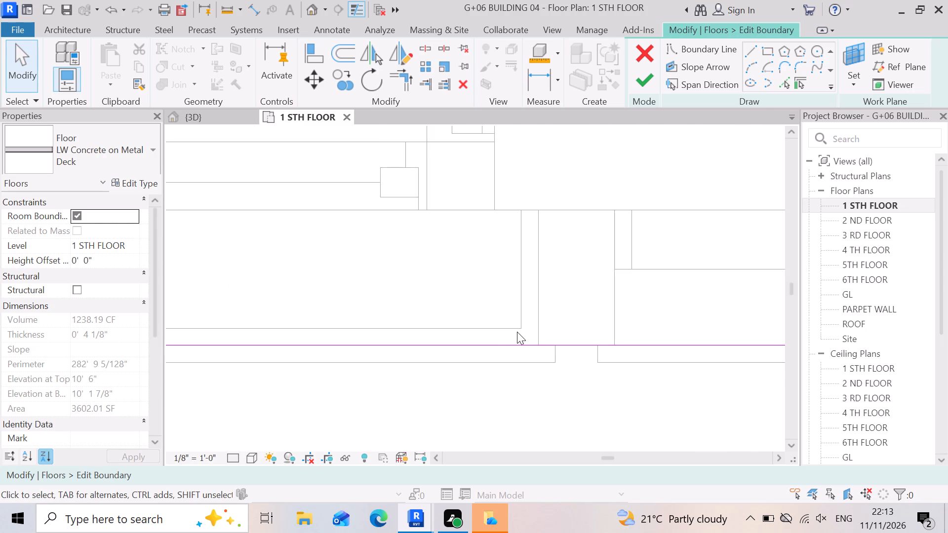
scroll(517, 332, up, 2)
scroll(615, 385, down, 12)
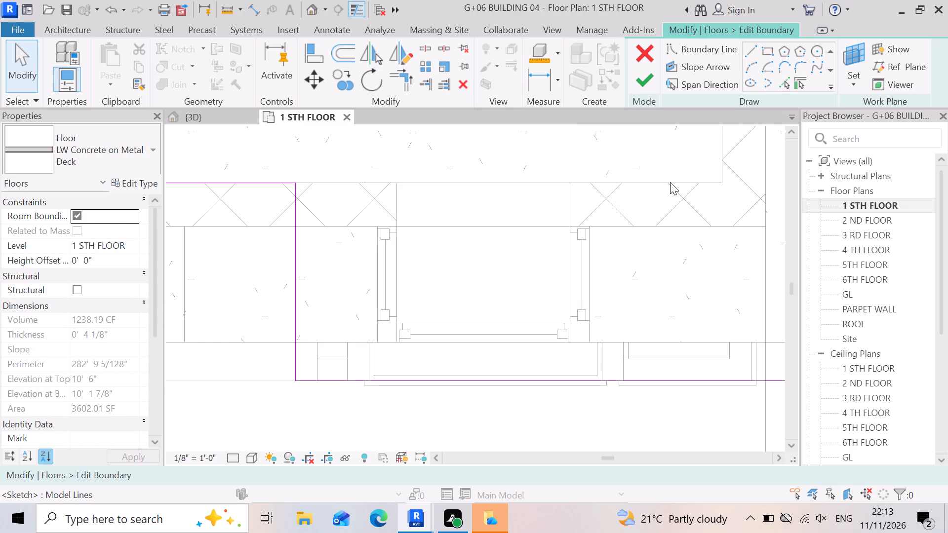
Draw a boundary line from the slab's front edge at the bay window railing's corner-side end to the Generic - 9" wall's inner face, with a short return toward the building corner.
click(750, 45)
scroll(646, 401, up, 2)
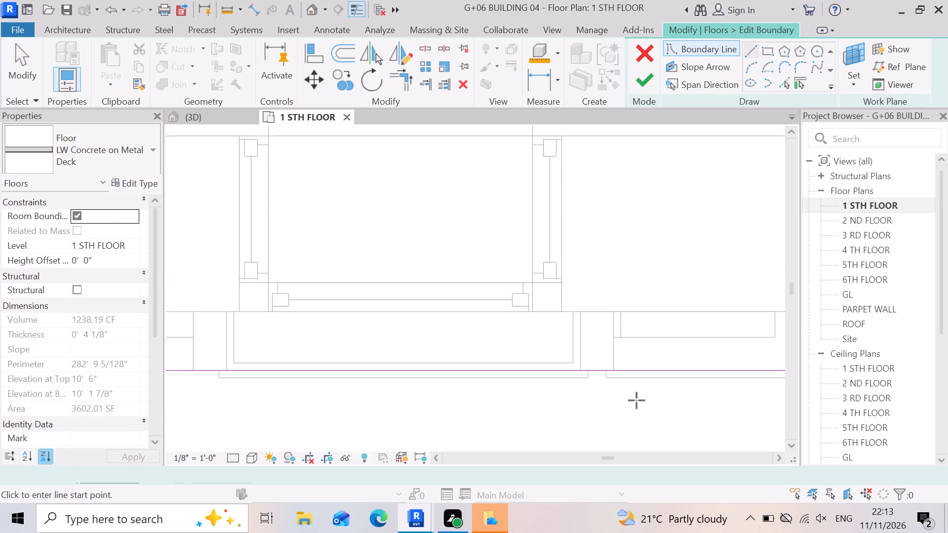
scroll(636, 400, up, 10)
click(578, 368)
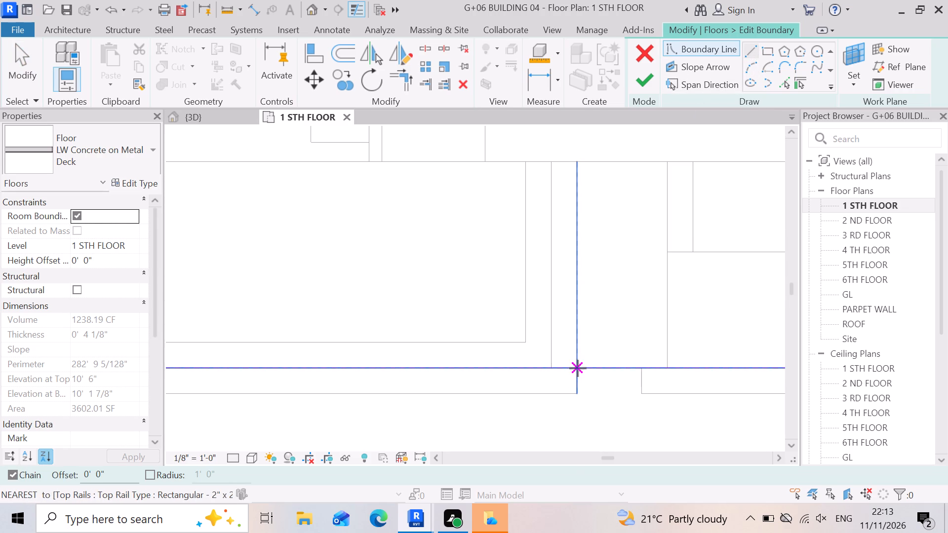
scroll(595, 408, down, 4)
scroll(643, 354, down, 4)
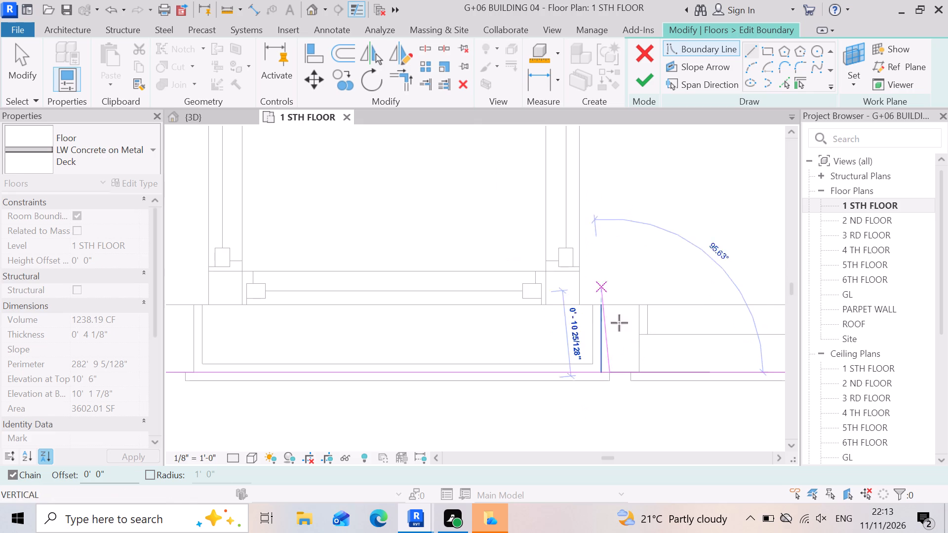
scroll(647, 348, down, 4)
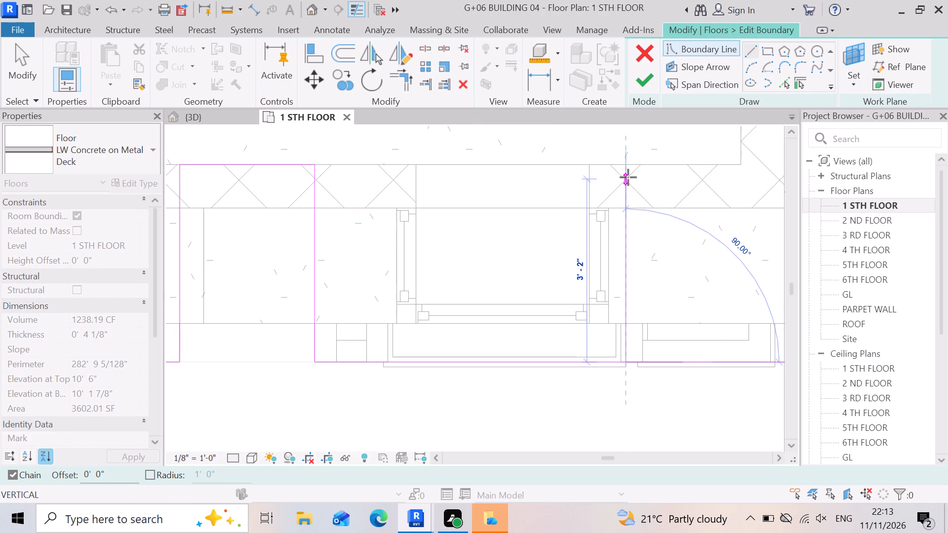
scroll(629, 174, up, 3)
click(624, 161)
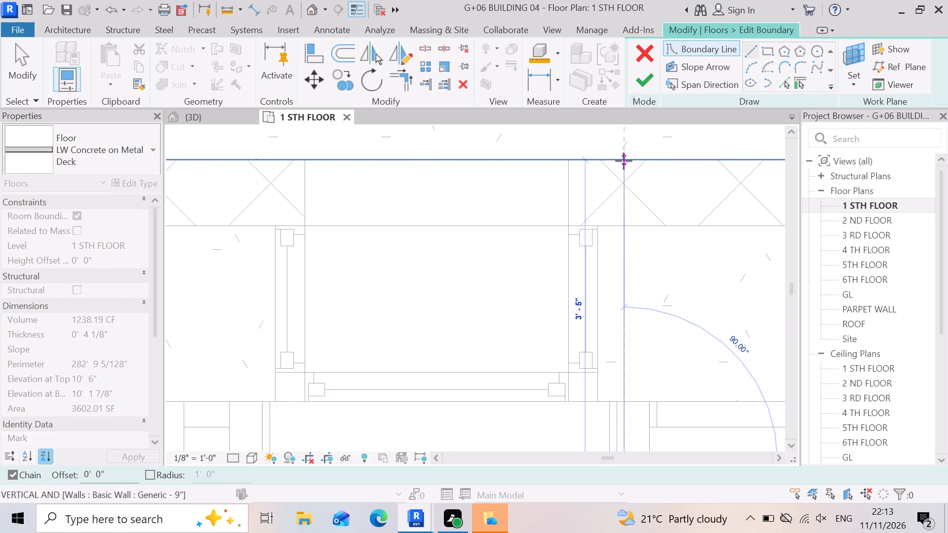
click(655, 162)
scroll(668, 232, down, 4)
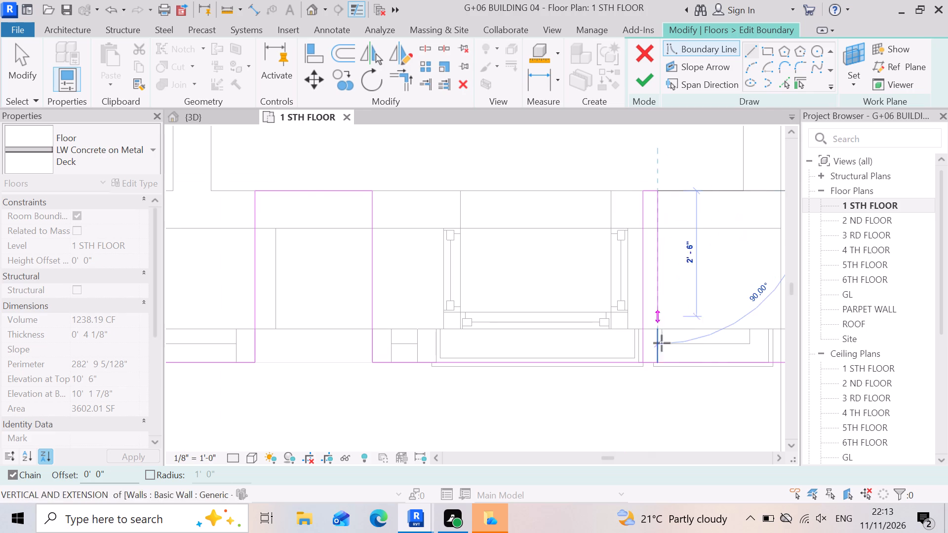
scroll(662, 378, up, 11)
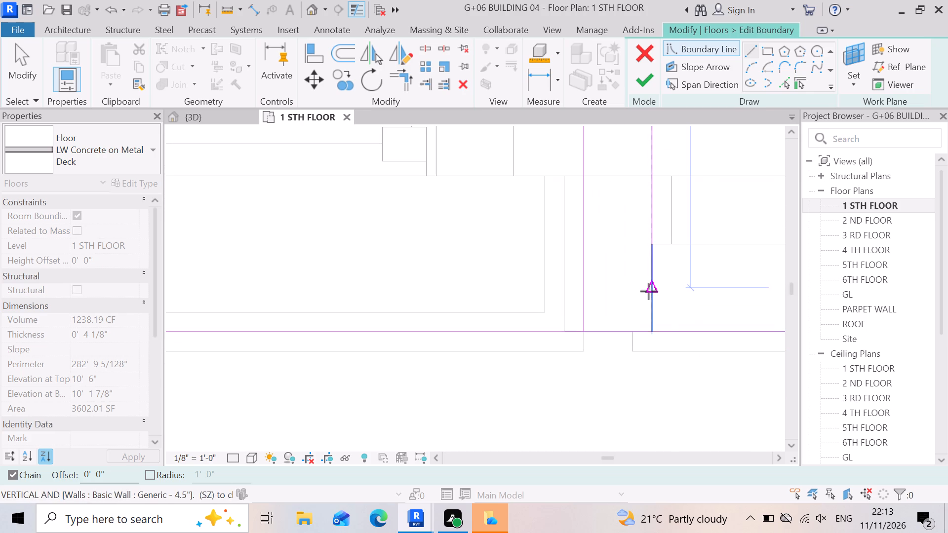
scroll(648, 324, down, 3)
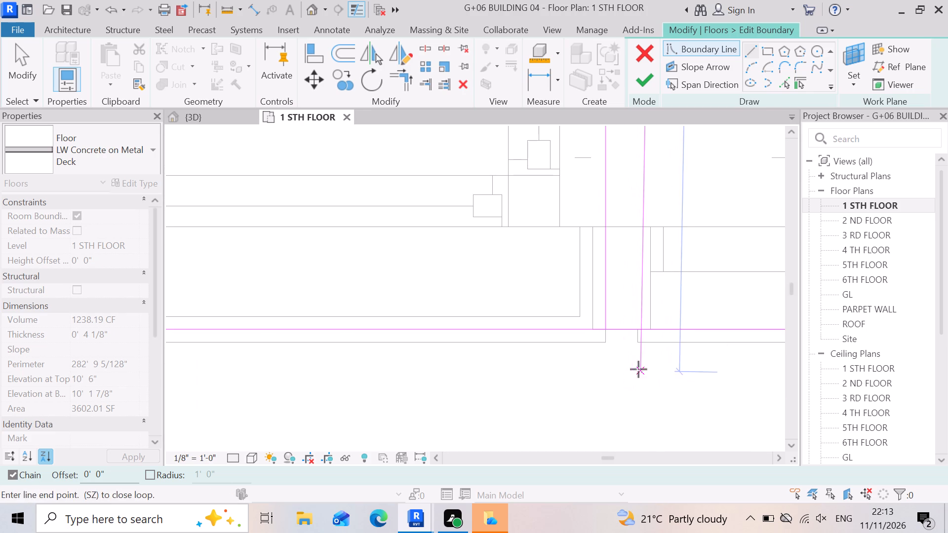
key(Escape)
Draw a parallel boundary line from the front edge at the start of the adjacent railing to the short line on the Generic - 9" wall's inner face.
scroll(644, 342, up, 1)
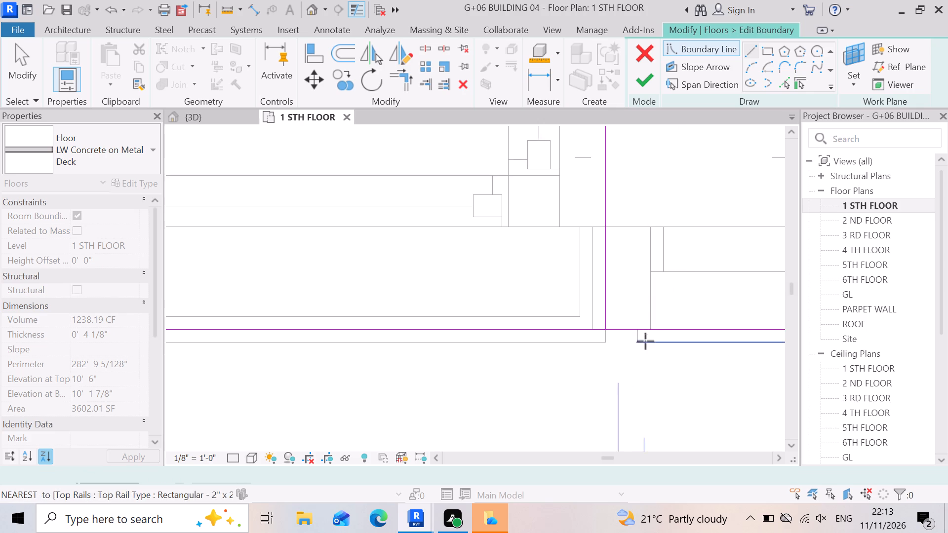
scroll(645, 341, up, 5)
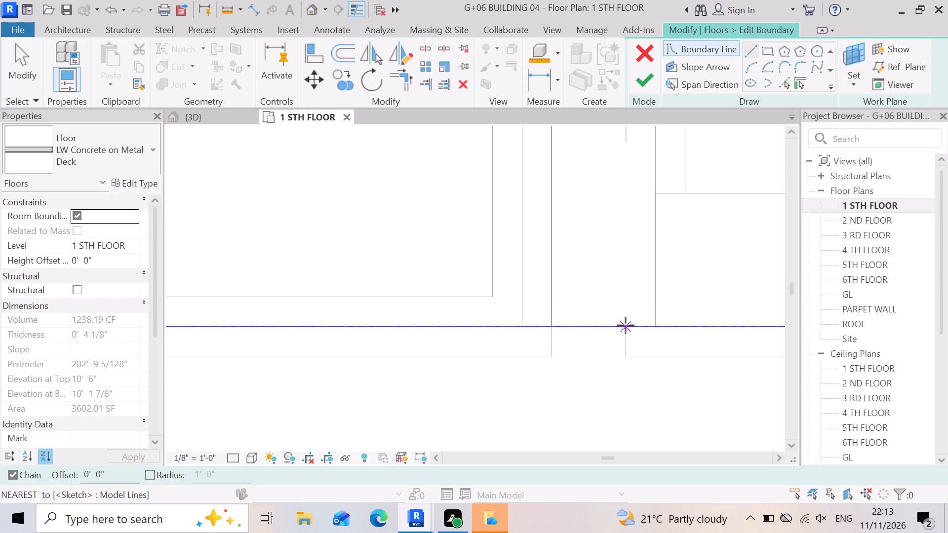
click(626, 326)
scroll(645, 392, down, 10)
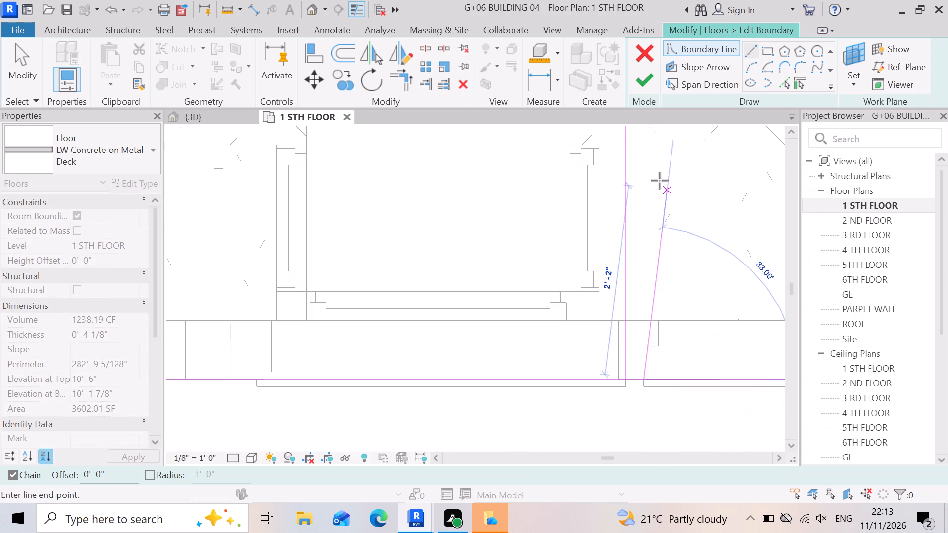
scroll(650, 244, down, 4)
scroll(642, 157, up, 4)
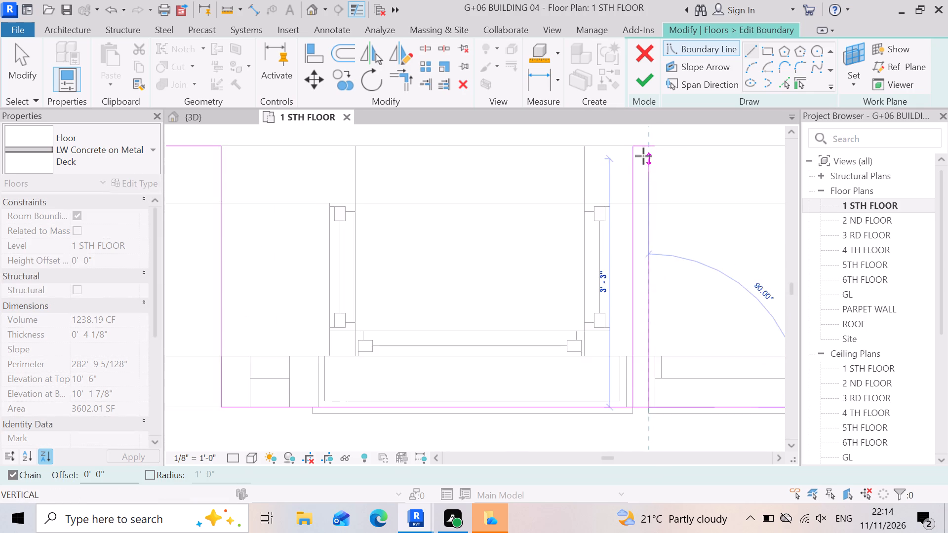
scroll(643, 156, up, 5)
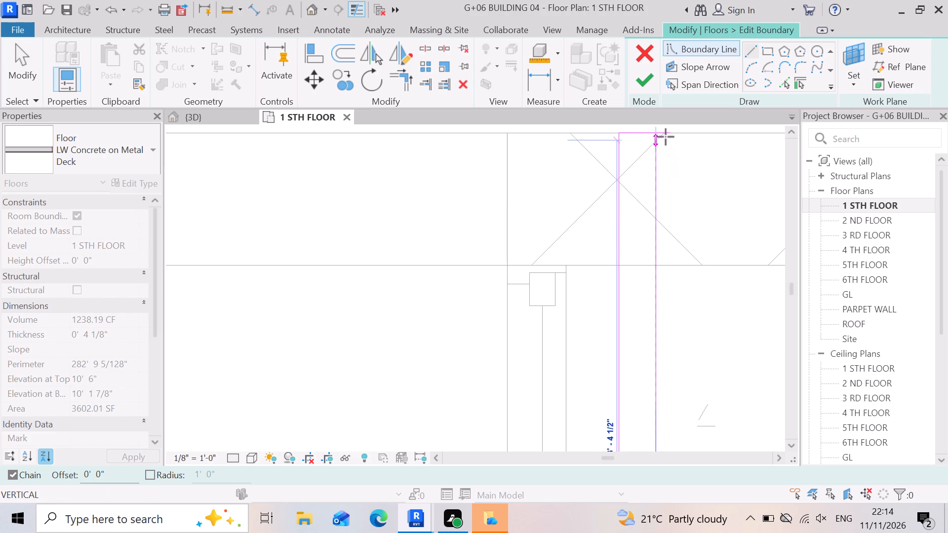
click(667, 130)
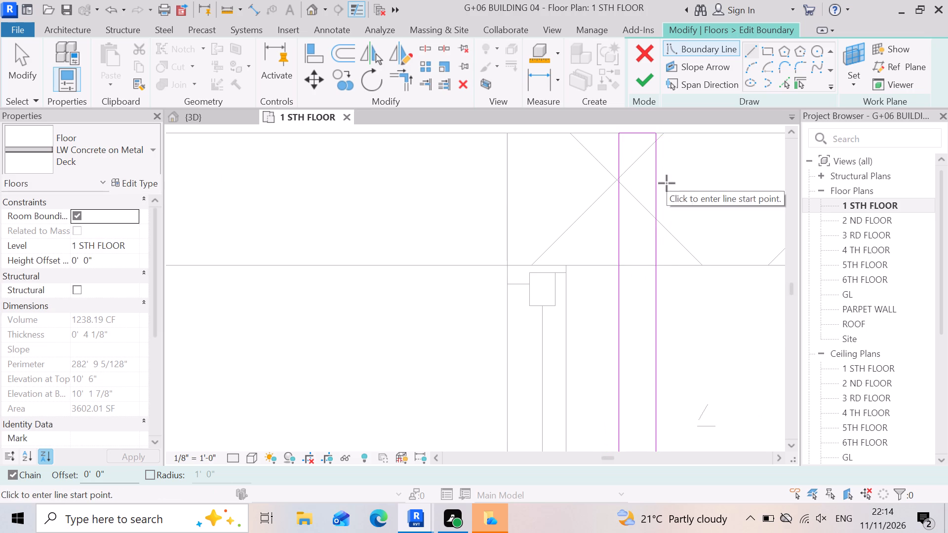
key(Escape)
Examine the narrow notch's corners at the wall face and where its two sides meet the slab's front boundary line.
scroll(607, 326, down, 4)
scroll(682, 245, up, 9)
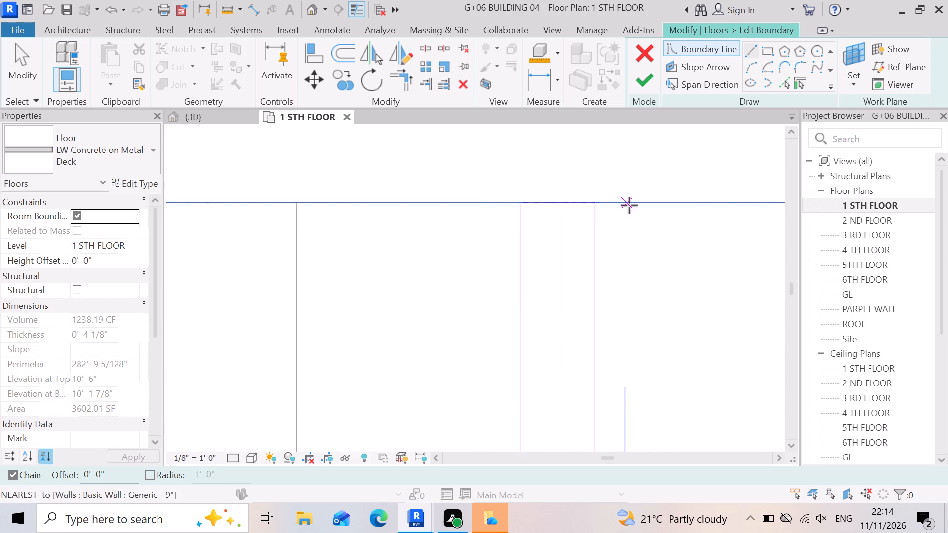
scroll(630, 211, up, 11)
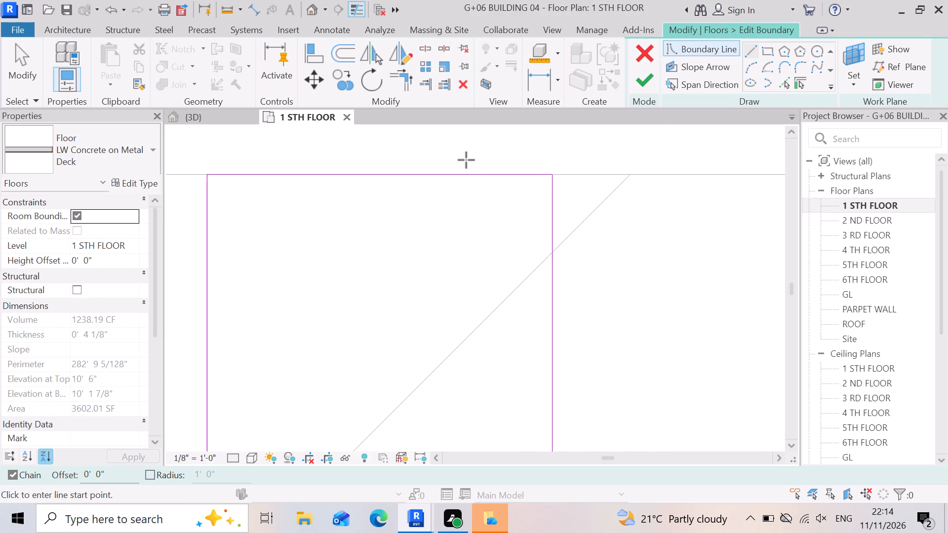
scroll(465, 158, up, 3)
scroll(575, 161, up, 6)
scroll(595, 178, down, 6)
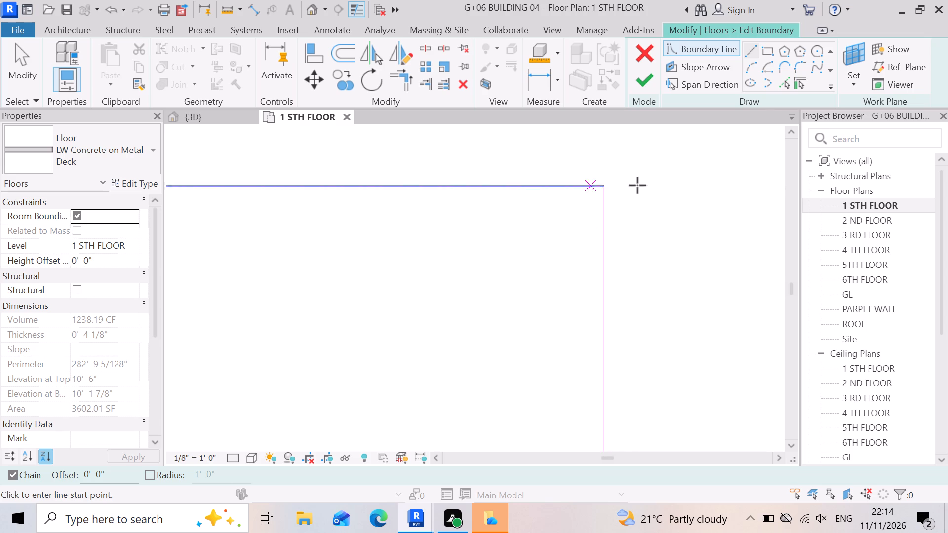
scroll(637, 185, down, 20)
scroll(637, 185, down, 6)
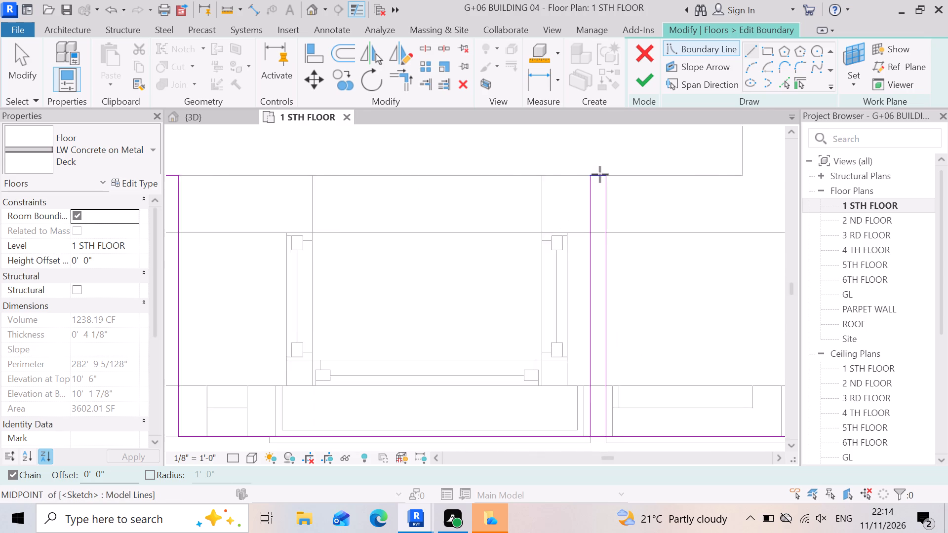
scroll(599, 174, down, 1)
scroll(607, 380, up, 9)
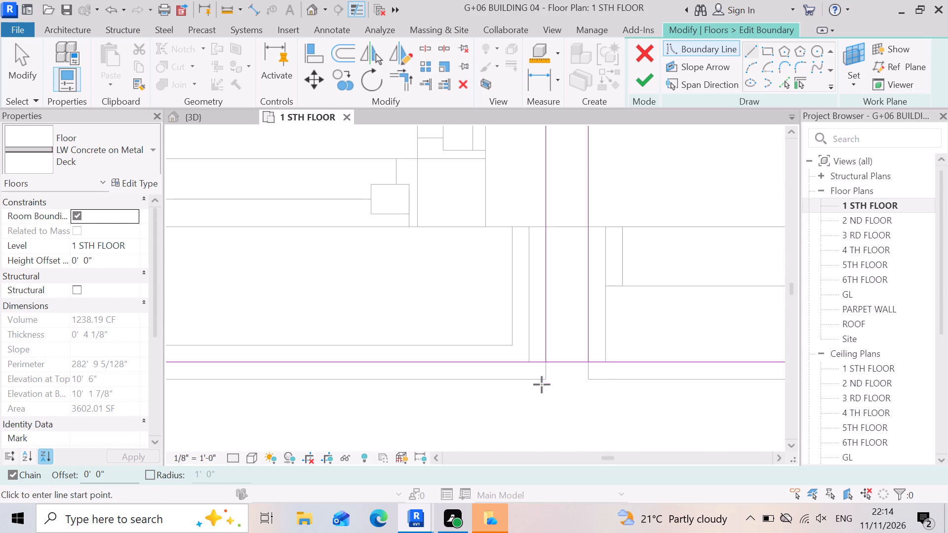
scroll(597, 392, up, 2)
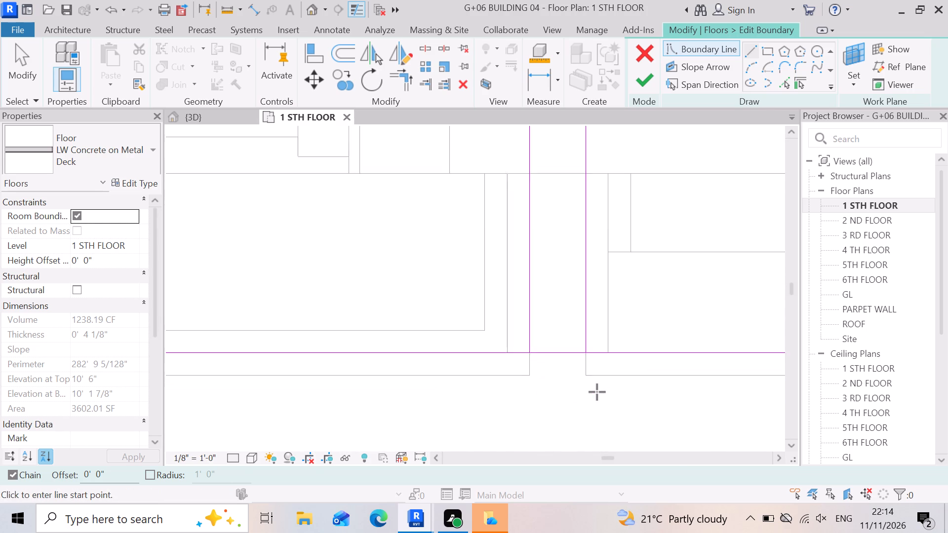
scroll(597, 392, up, 2)
key(Escape)
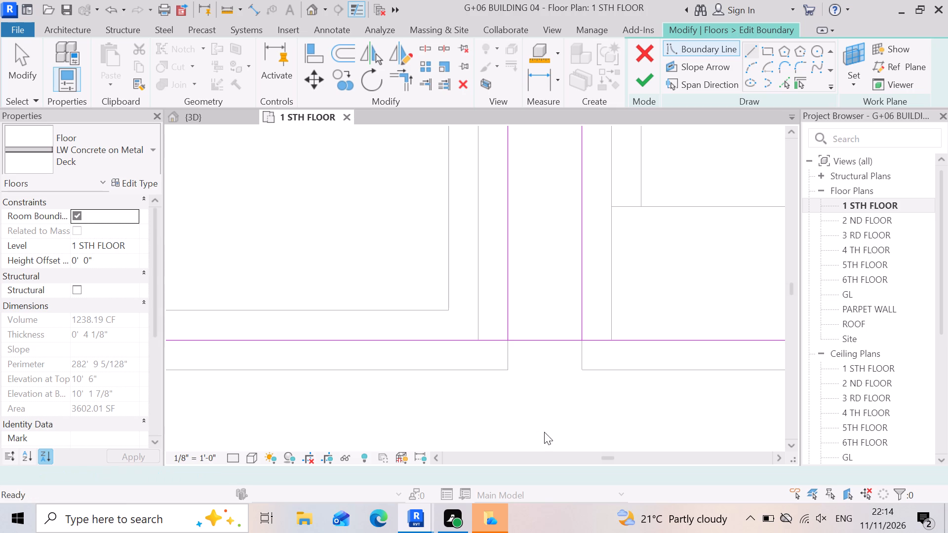
scroll(564, 348, down, 4)
scroll(561, 355, up, 3)
scroll(575, 344, down, 3)
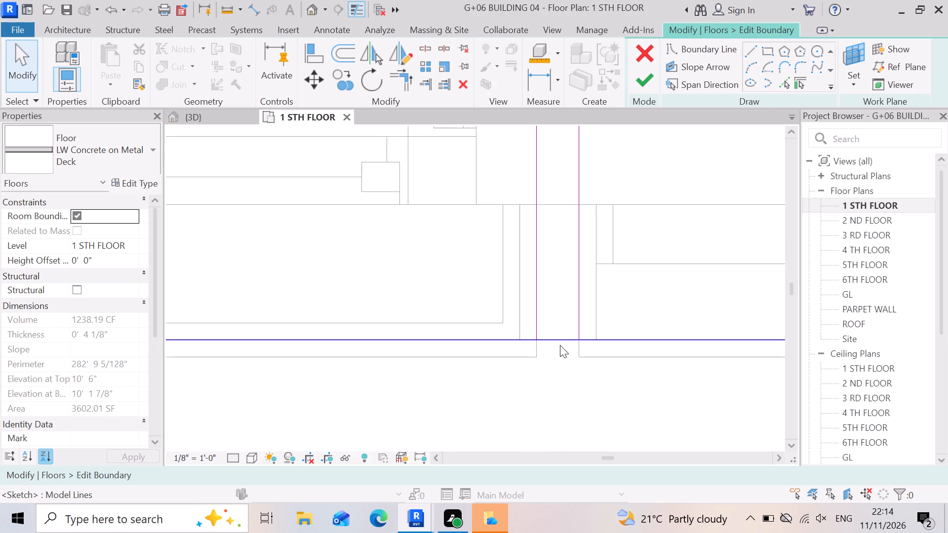
scroll(566, 341, down, 12)
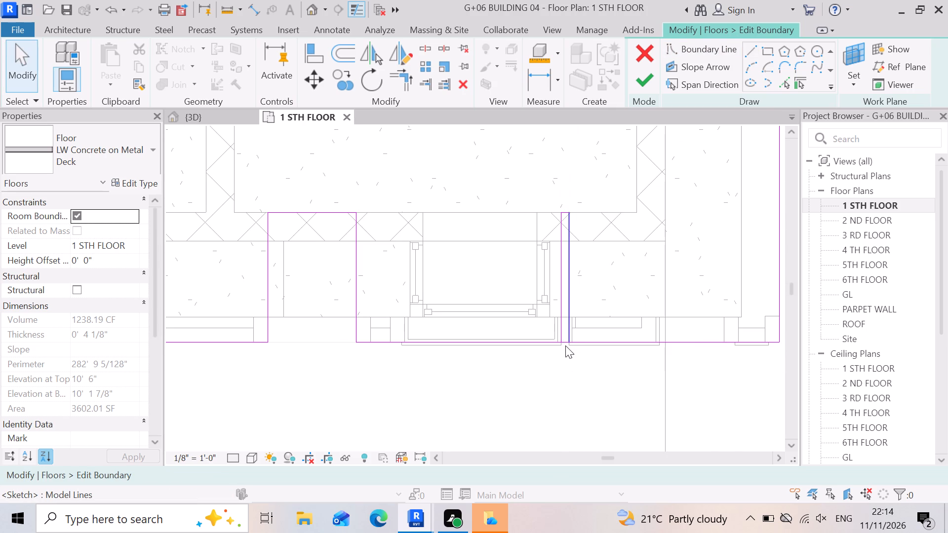
scroll(628, 342, up, 3)
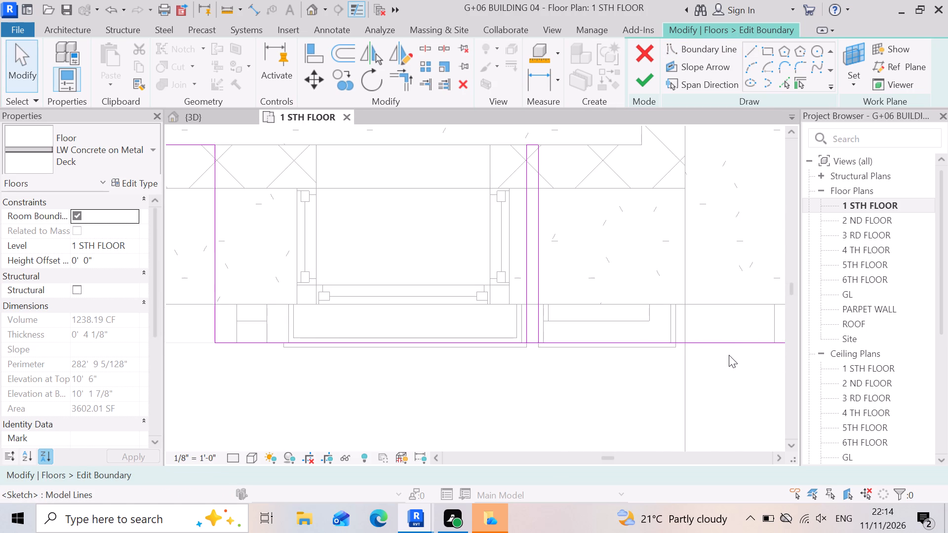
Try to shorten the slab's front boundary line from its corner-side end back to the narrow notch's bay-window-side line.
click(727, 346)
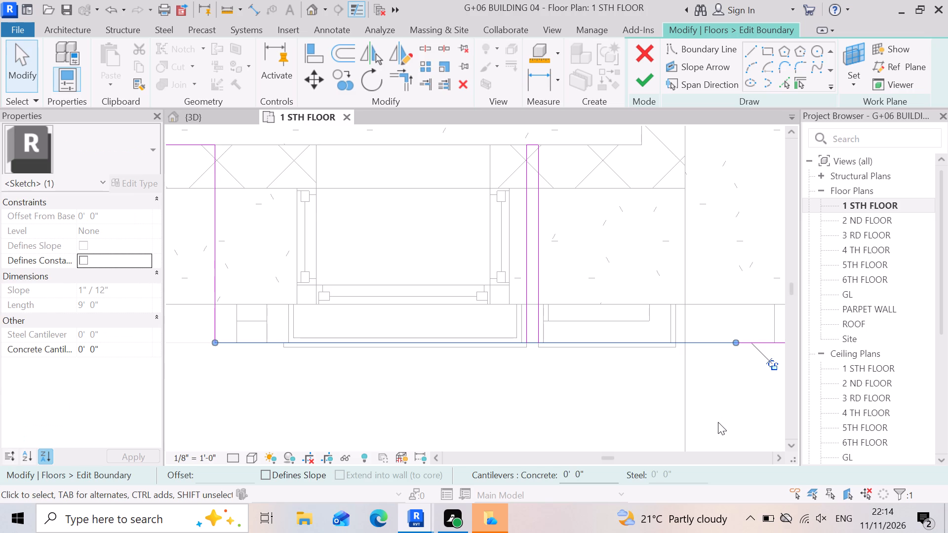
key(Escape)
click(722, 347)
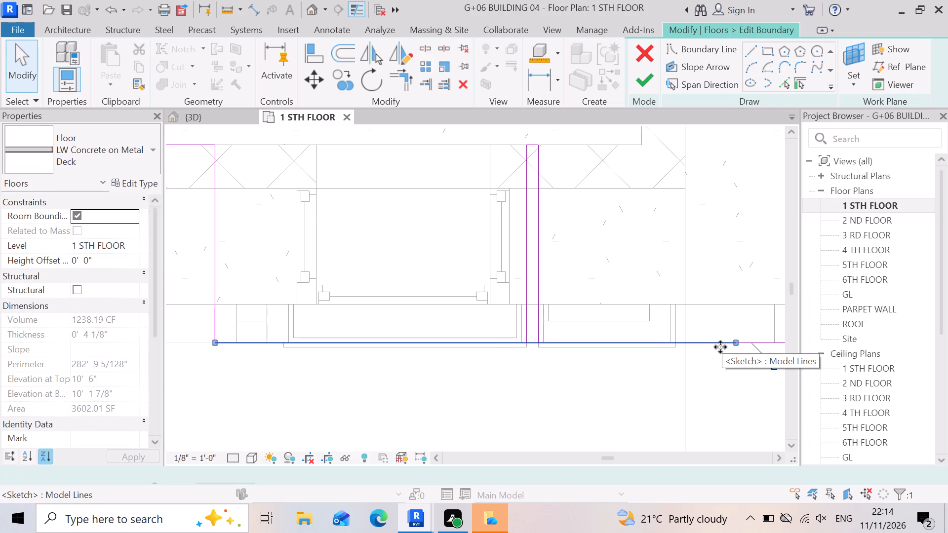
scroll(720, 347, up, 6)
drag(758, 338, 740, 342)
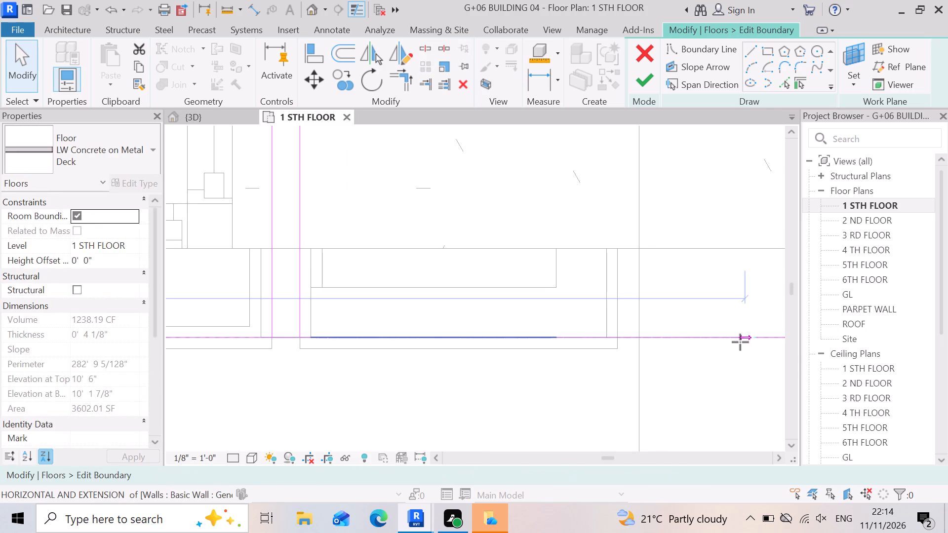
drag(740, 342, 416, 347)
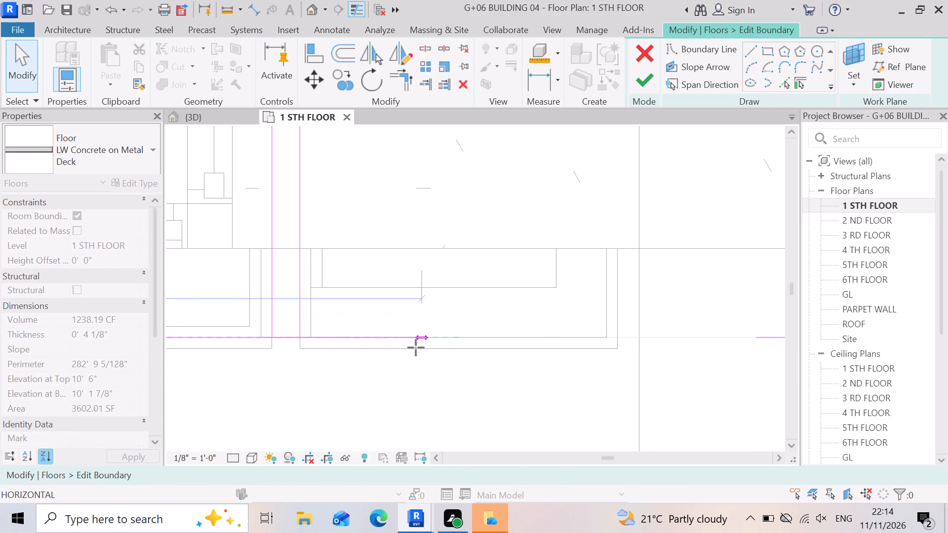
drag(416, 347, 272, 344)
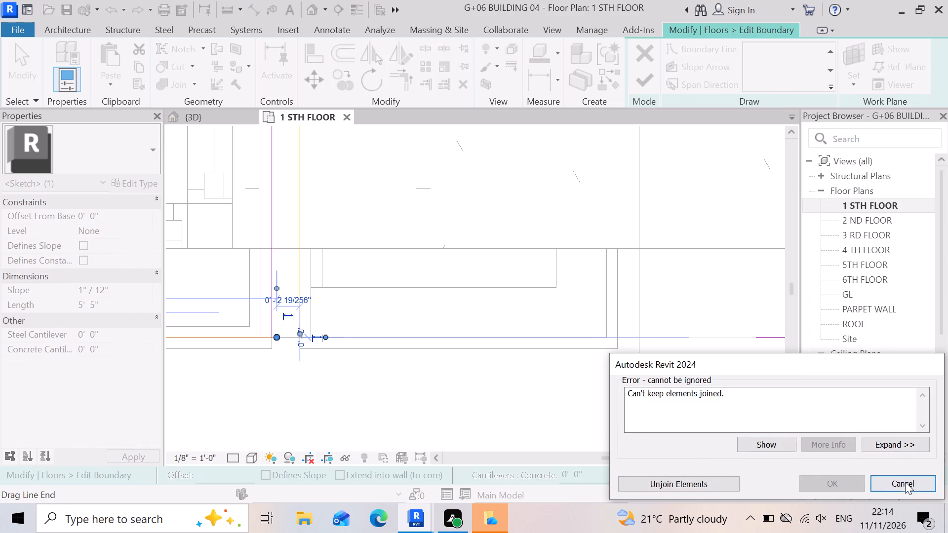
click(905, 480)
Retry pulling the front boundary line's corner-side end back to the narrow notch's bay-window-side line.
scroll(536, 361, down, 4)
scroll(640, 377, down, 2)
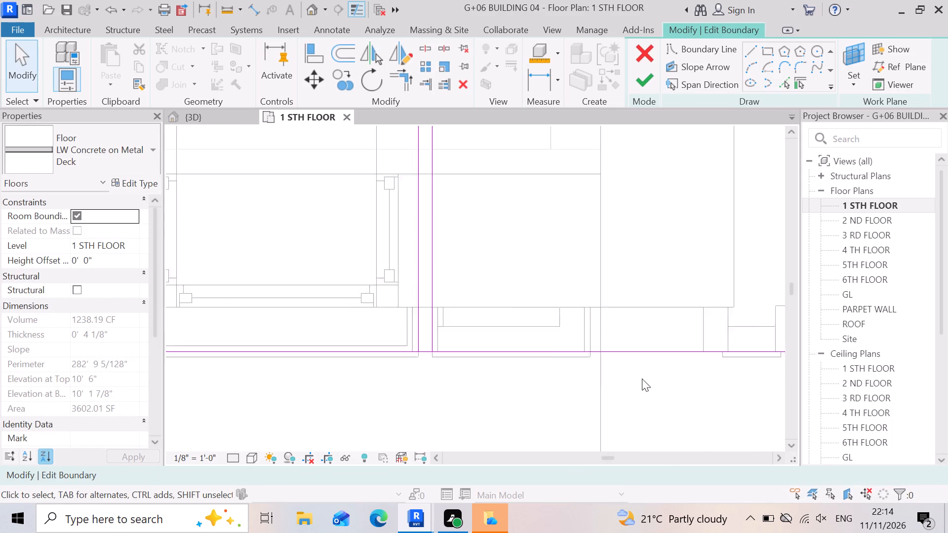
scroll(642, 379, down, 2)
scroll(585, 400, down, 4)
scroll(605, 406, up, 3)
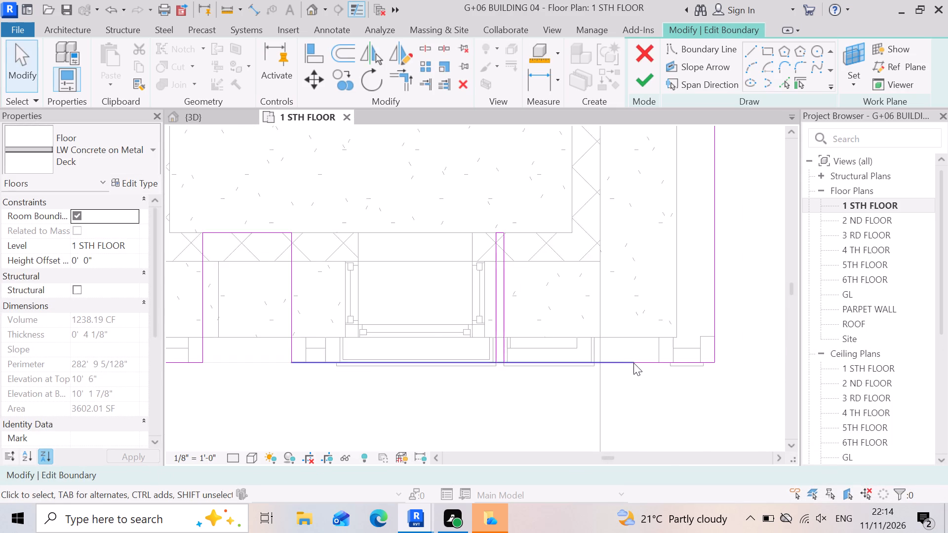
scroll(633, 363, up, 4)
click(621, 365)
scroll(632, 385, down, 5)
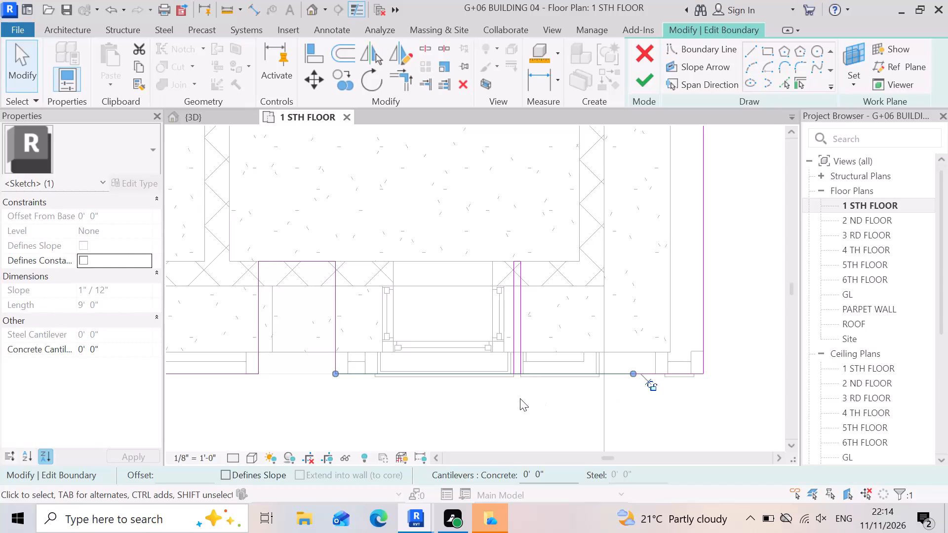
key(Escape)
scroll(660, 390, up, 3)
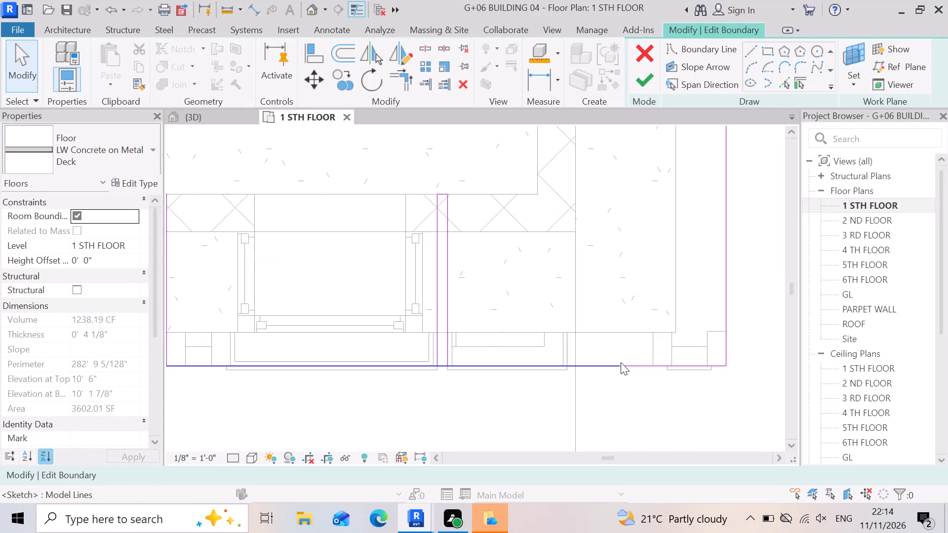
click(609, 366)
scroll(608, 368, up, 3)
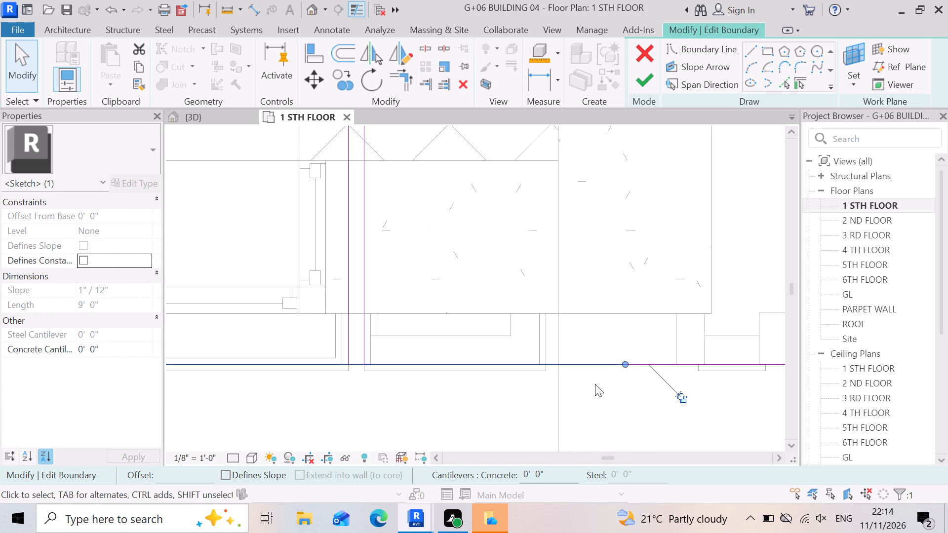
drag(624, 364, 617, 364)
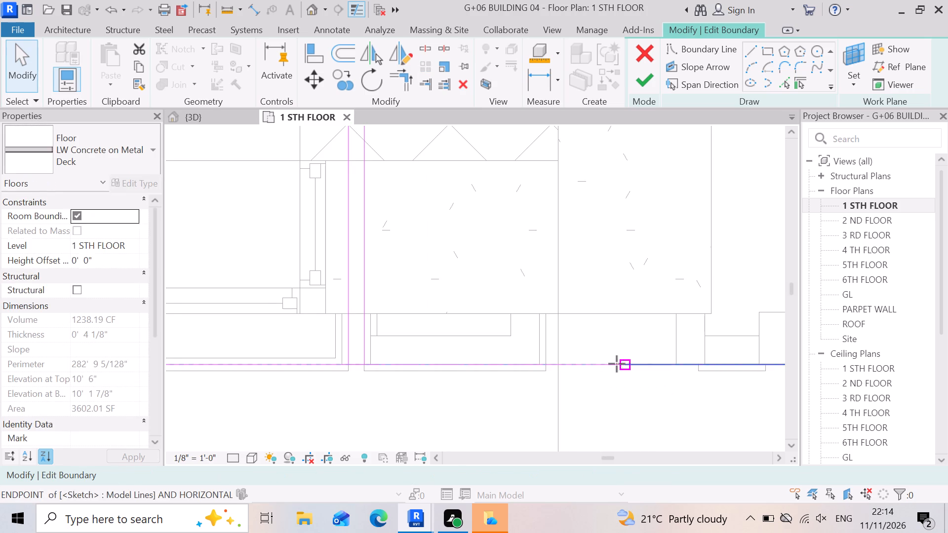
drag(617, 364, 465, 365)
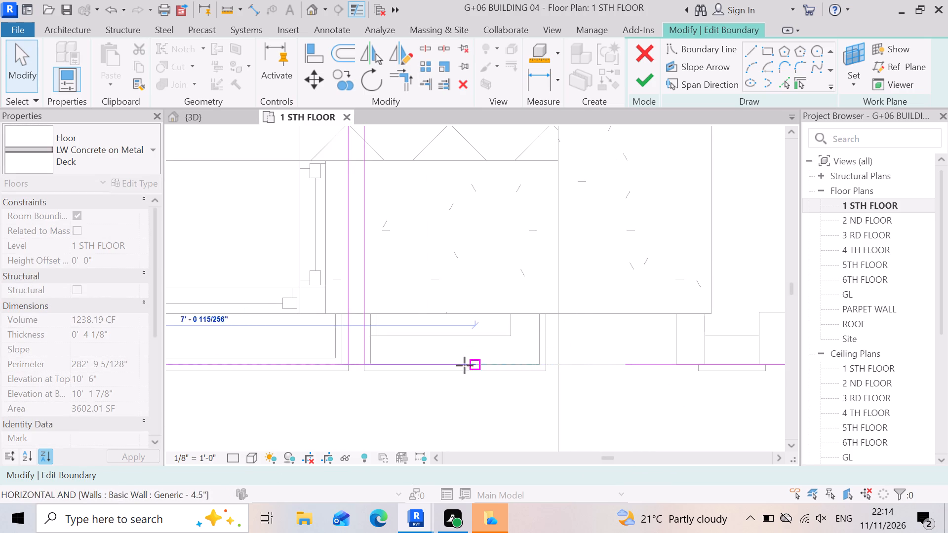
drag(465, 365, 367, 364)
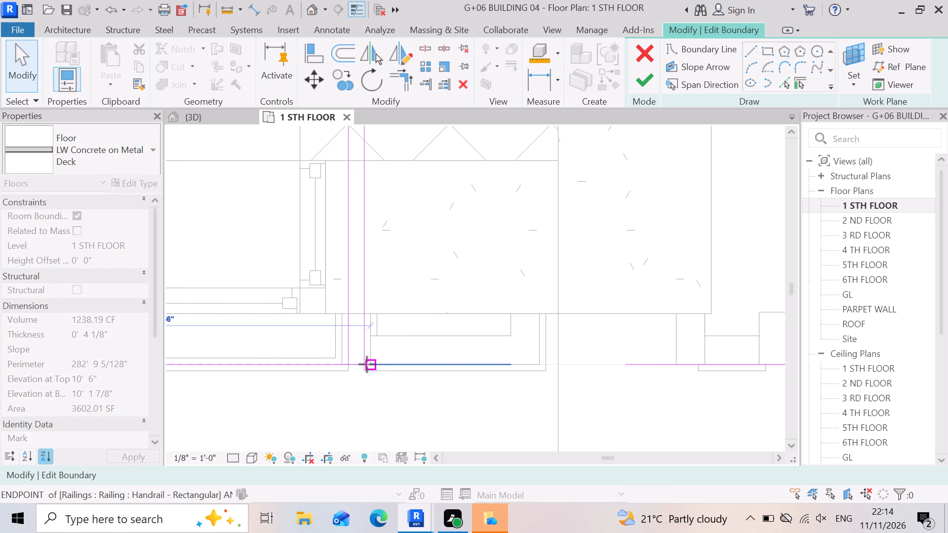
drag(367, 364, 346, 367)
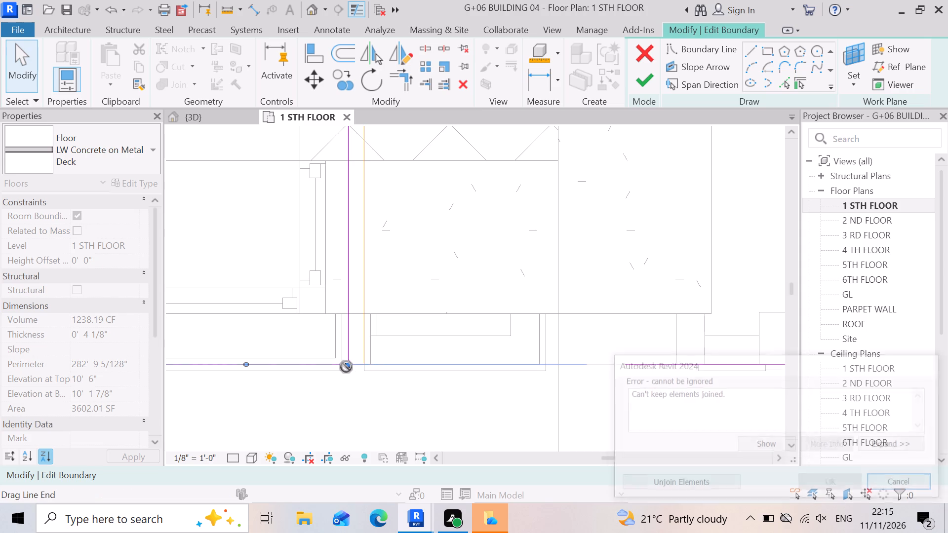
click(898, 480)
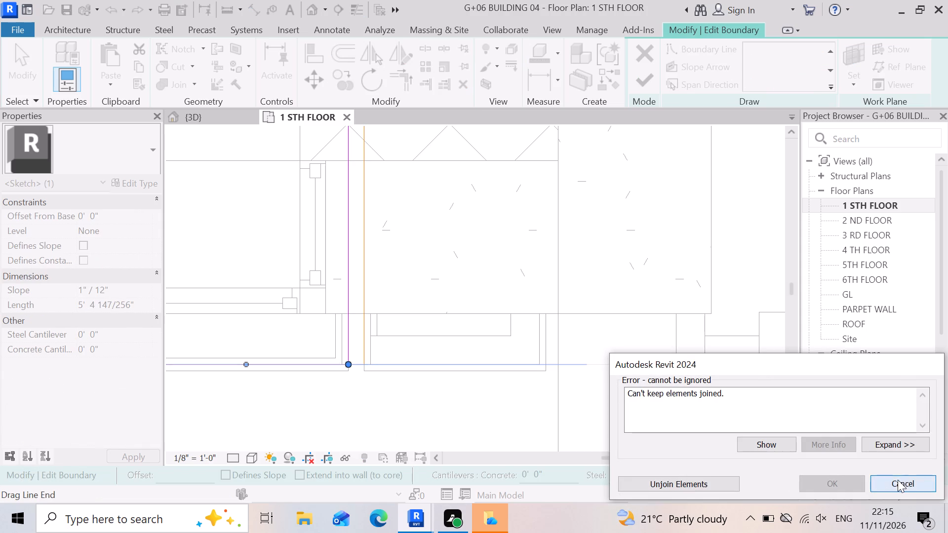
Delete the slab's front boundary line that runs from the wide notch across the narrow notch's opening.
click(579, 365)
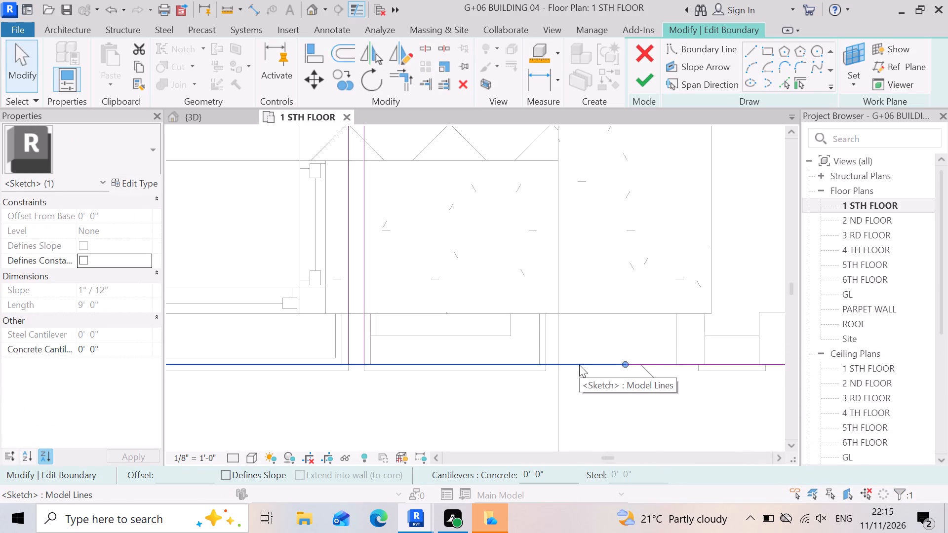
key(Delete)
Draw a horizontal boundary line along the slab's front edge from the wide notch's corner-side line to the narrow notch's nearer side.
scroll(609, 339, down, 4)
scroll(424, 382, up, 2)
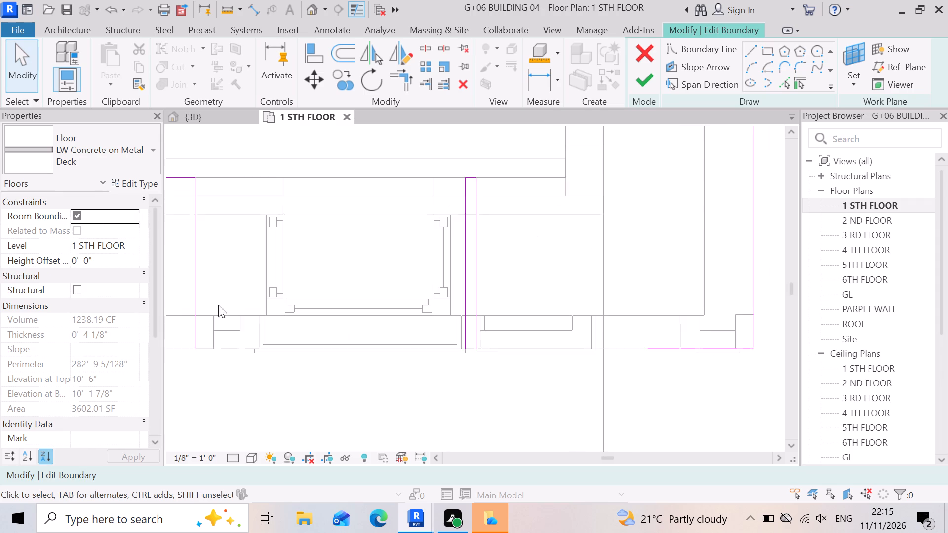
scroll(468, 295, down, 3)
scroll(236, 315, up, 5)
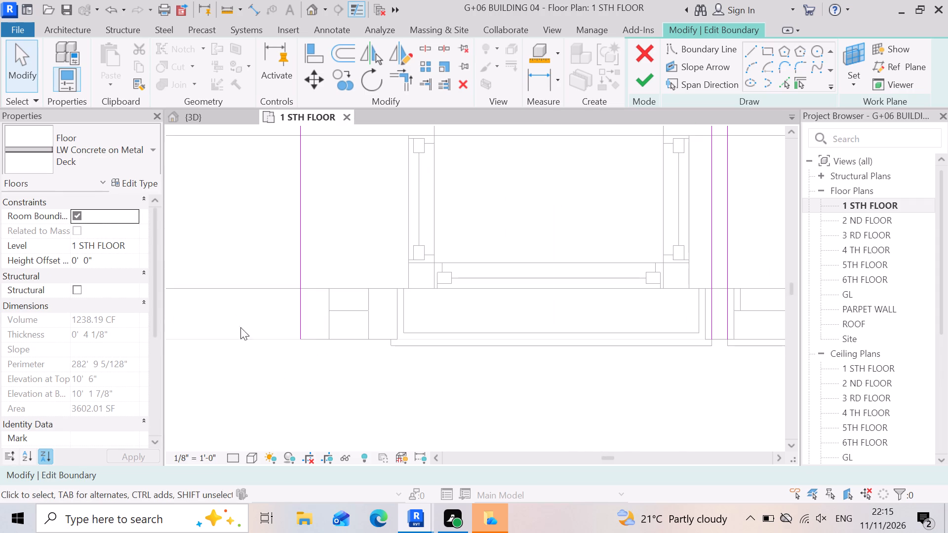
scroll(358, 335, down, 3)
scroll(317, 331, down, 3)
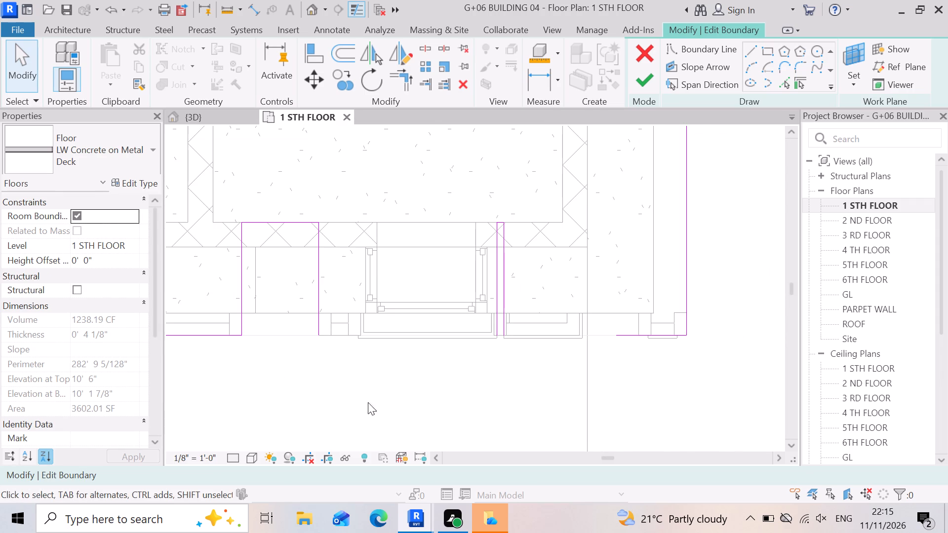
scroll(371, 333, up, 3)
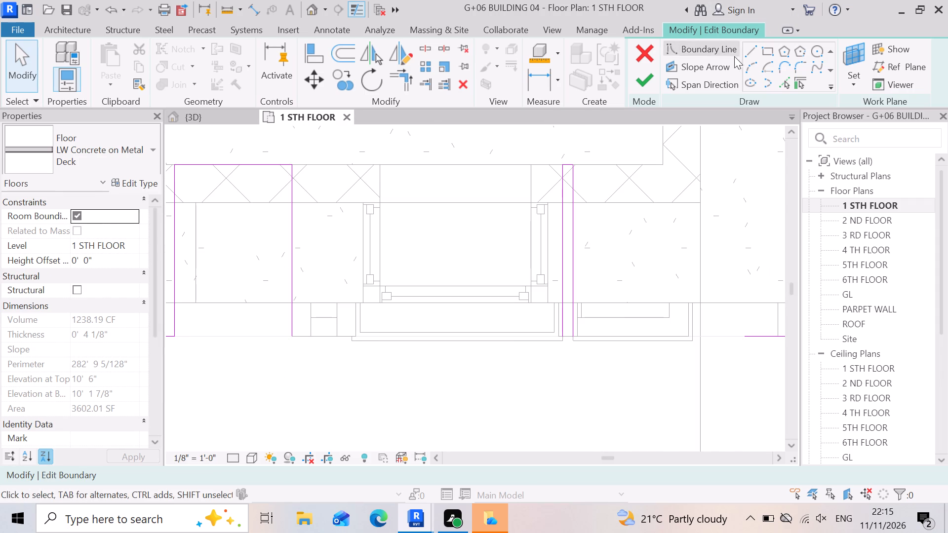
click(747, 48)
scroll(327, 321, up, 4)
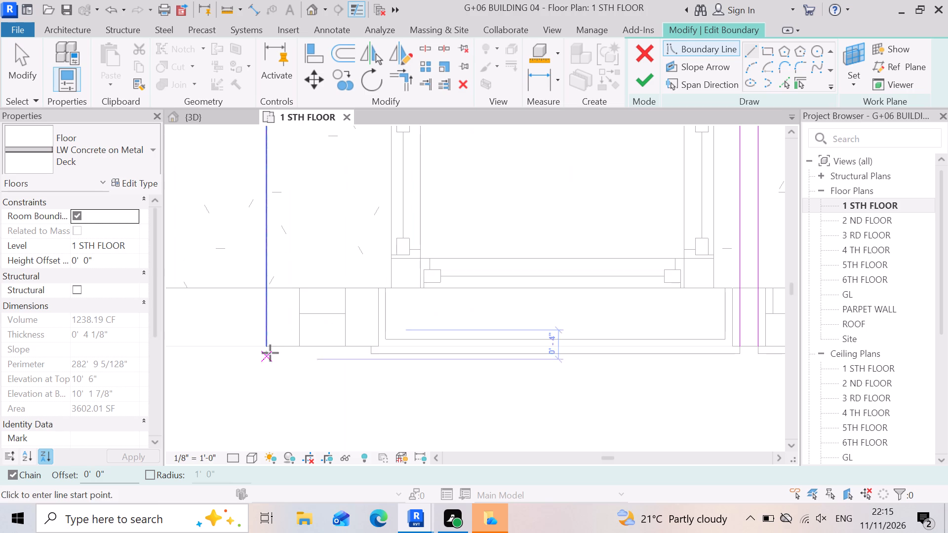
click(266, 344)
scroll(265, 345, down, 2)
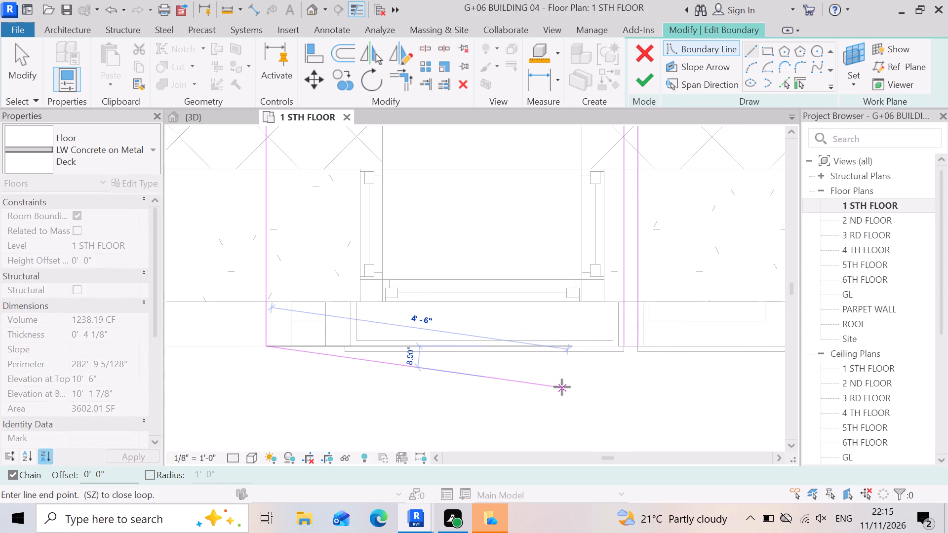
scroll(586, 379, up, 3)
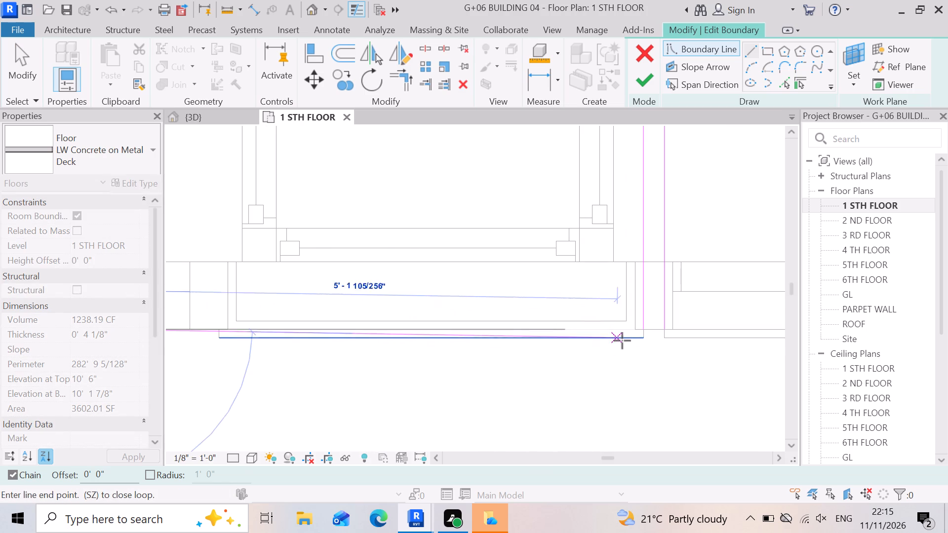
click(645, 324)
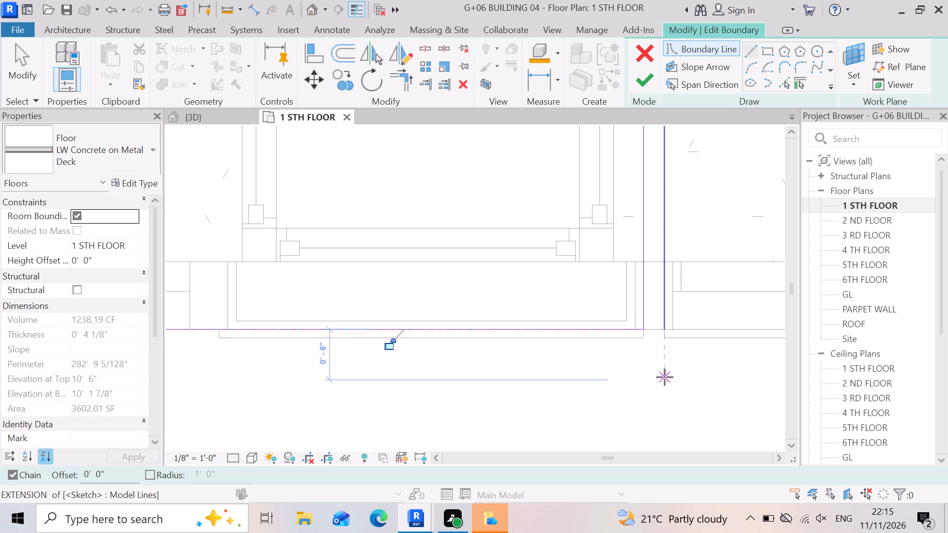
key(Escape)
scroll(614, 305, up, 4)
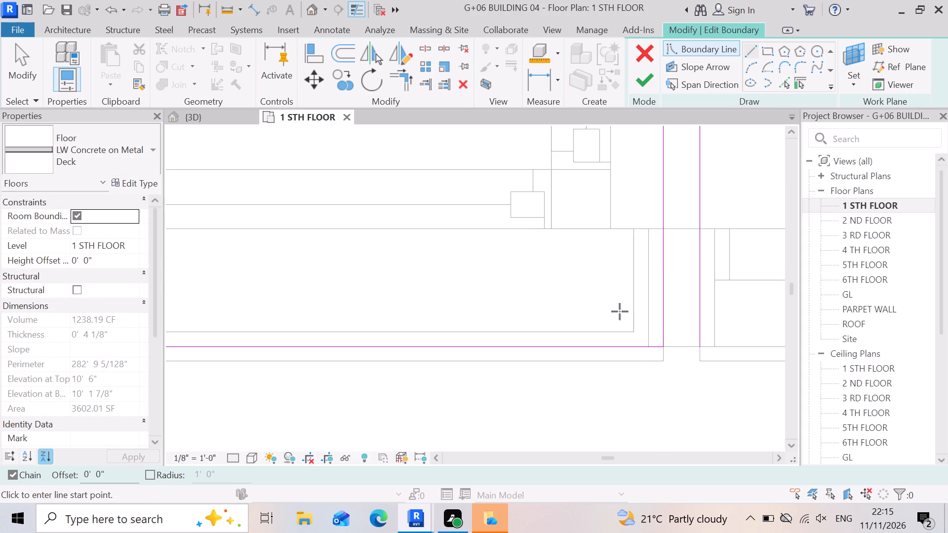
scroll(620, 311, up, 3)
key(Escape)
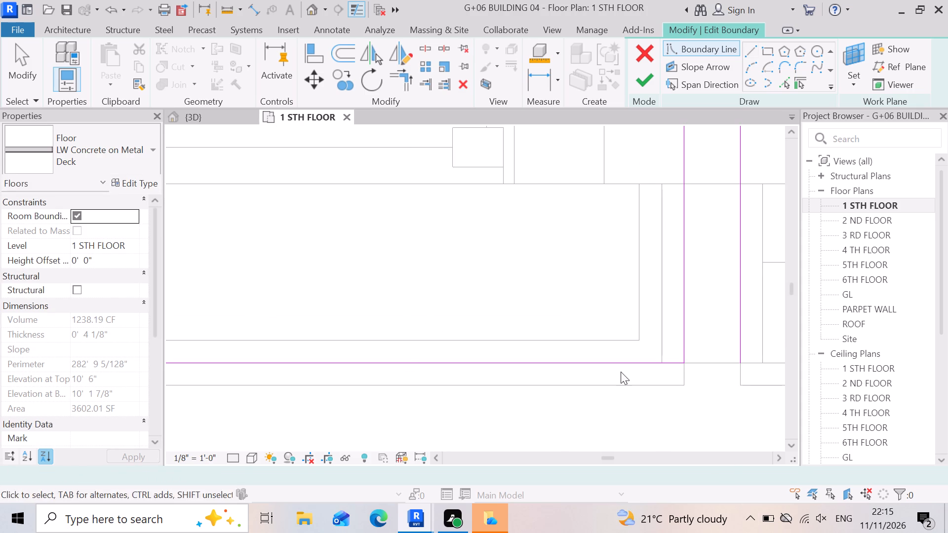
Draw a horizontal boundary line about 2' 4 1/2" long along the slab's front edge from the narrow notch's corner-side line to the short railing's far end.
scroll(731, 364, up, 6)
scroll(578, 333, down, 13)
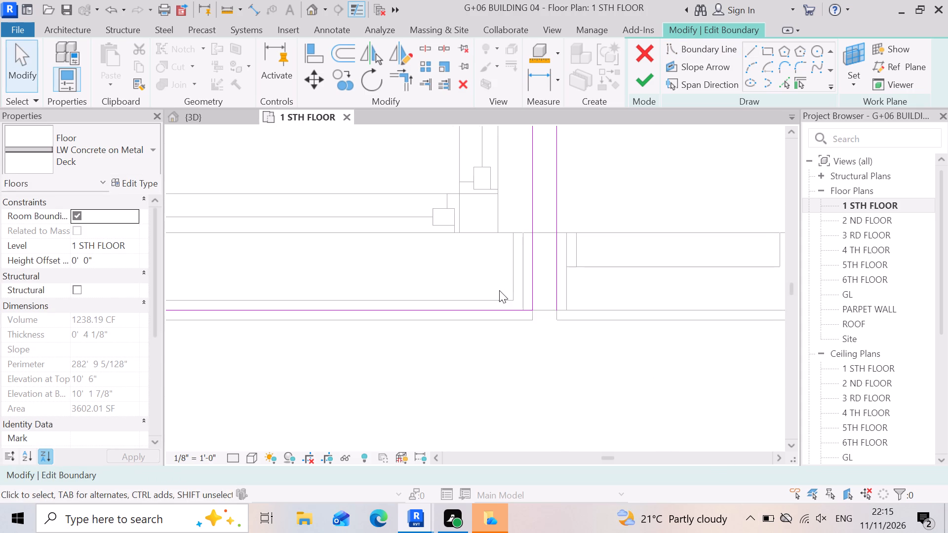
scroll(520, 335, up, 3)
scroll(591, 284, down, 2)
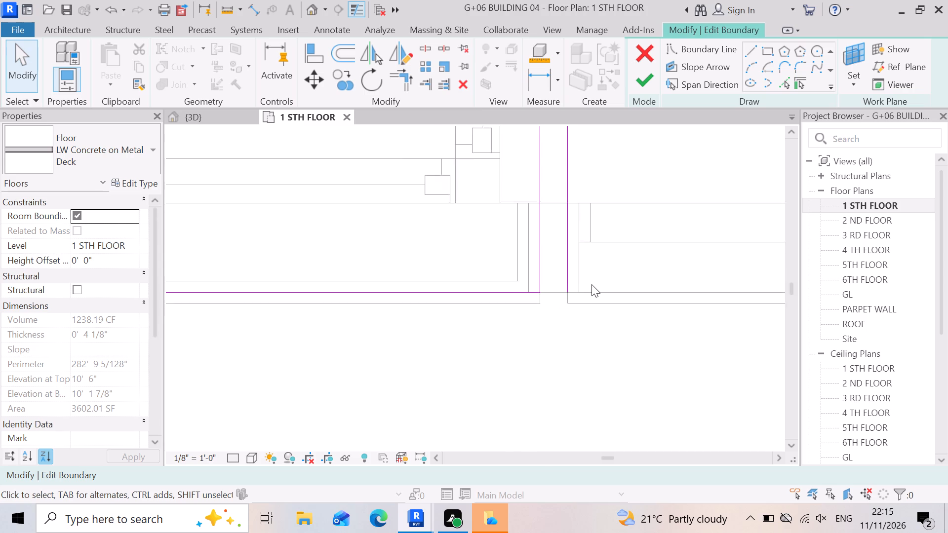
scroll(592, 284, down, 6)
scroll(590, 285, up, 7)
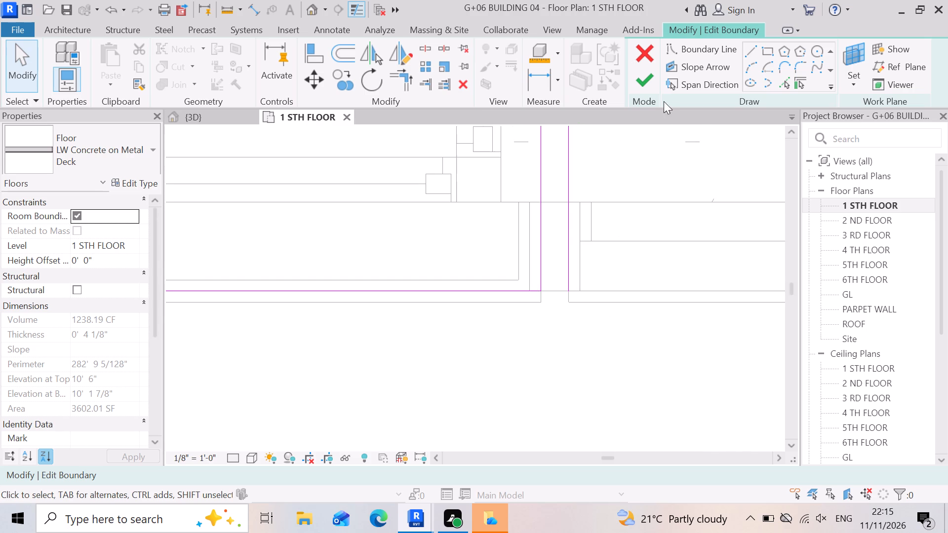
click(747, 52)
scroll(610, 272, up, 6)
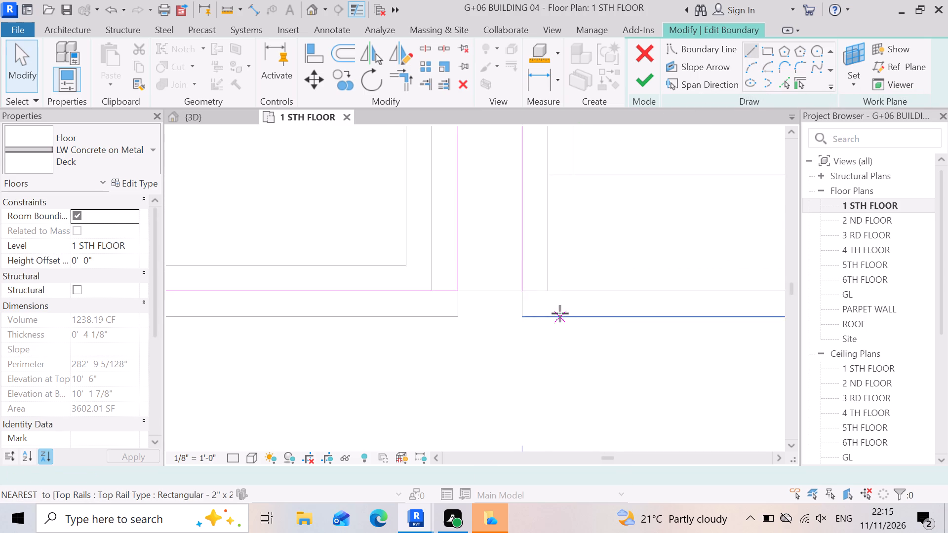
scroll(560, 313, up, 2)
click(506, 287)
scroll(501, 289, down, 8)
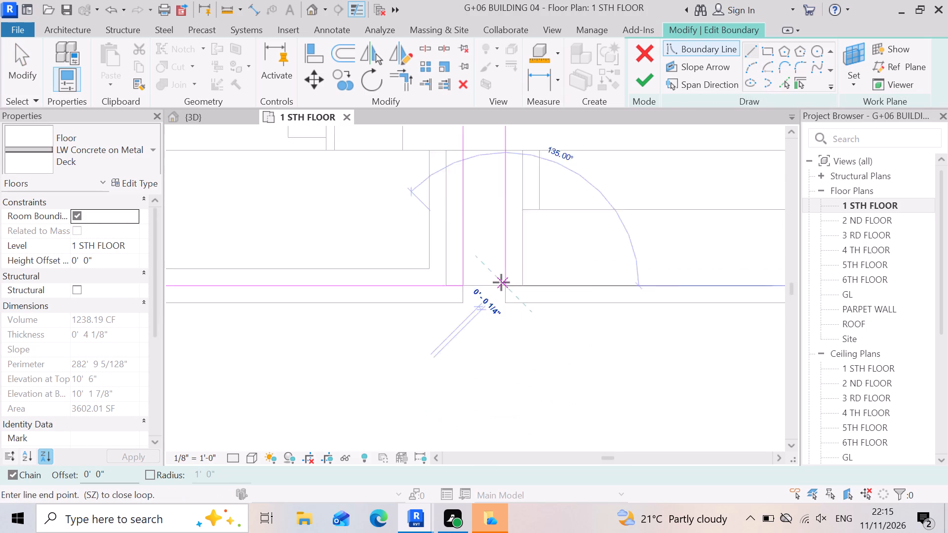
scroll(501, 282, down, 5)
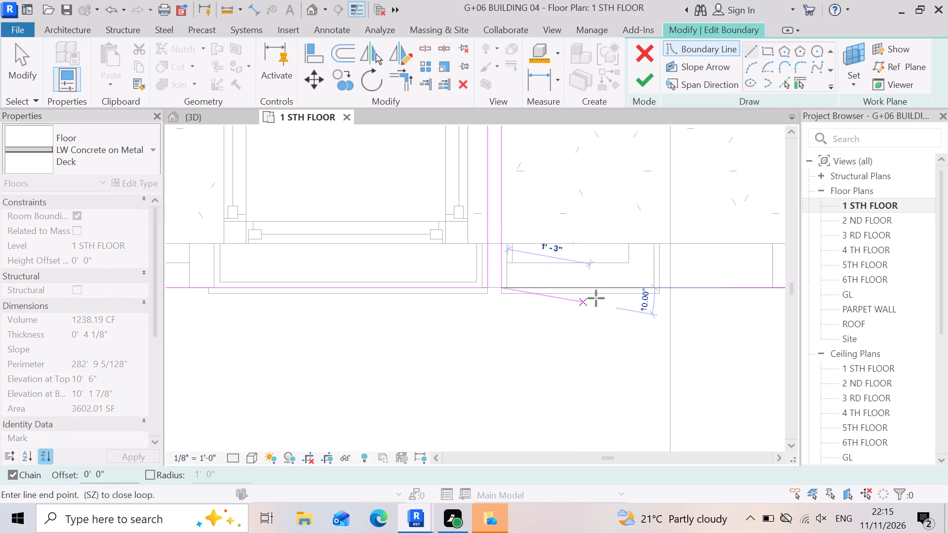
scroll(571, 287, down, 6)
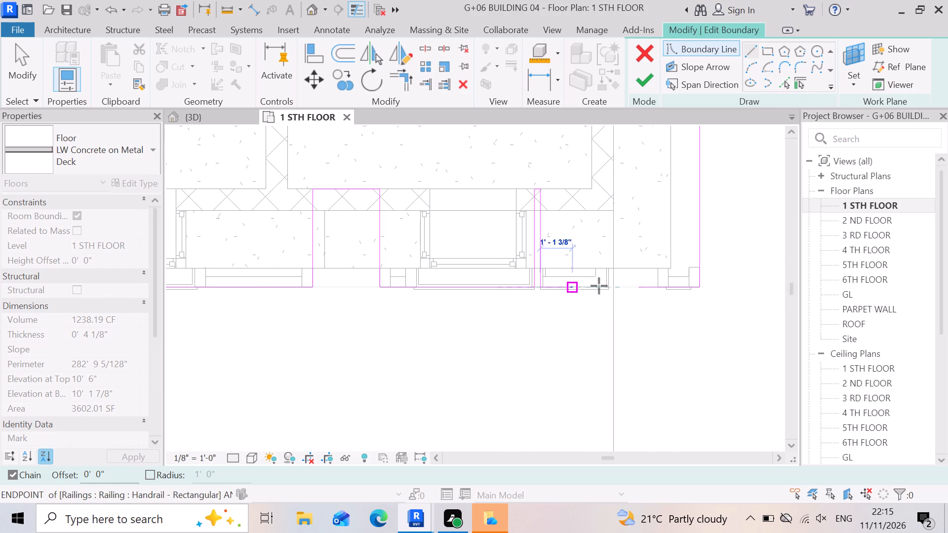
scroll(612, 297, up, 7)
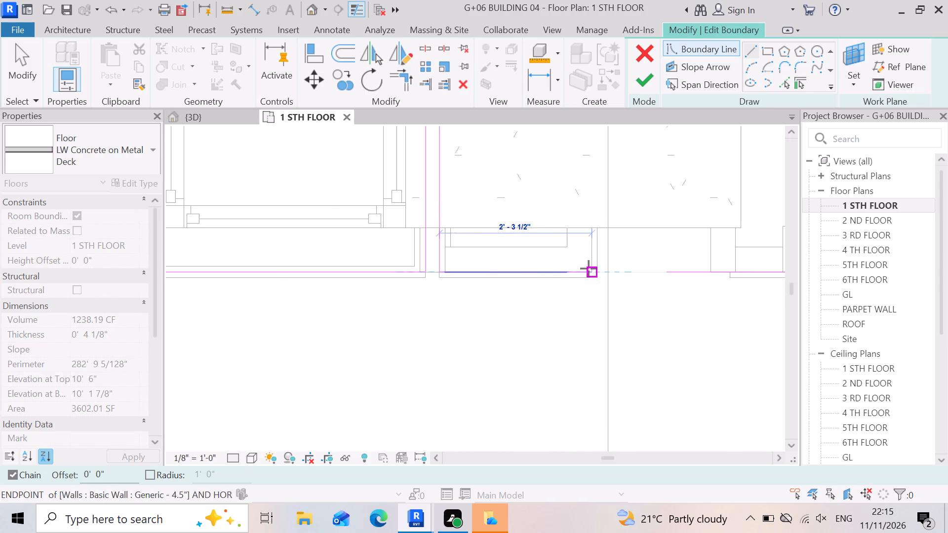
scroll(589, 268, up, 5)
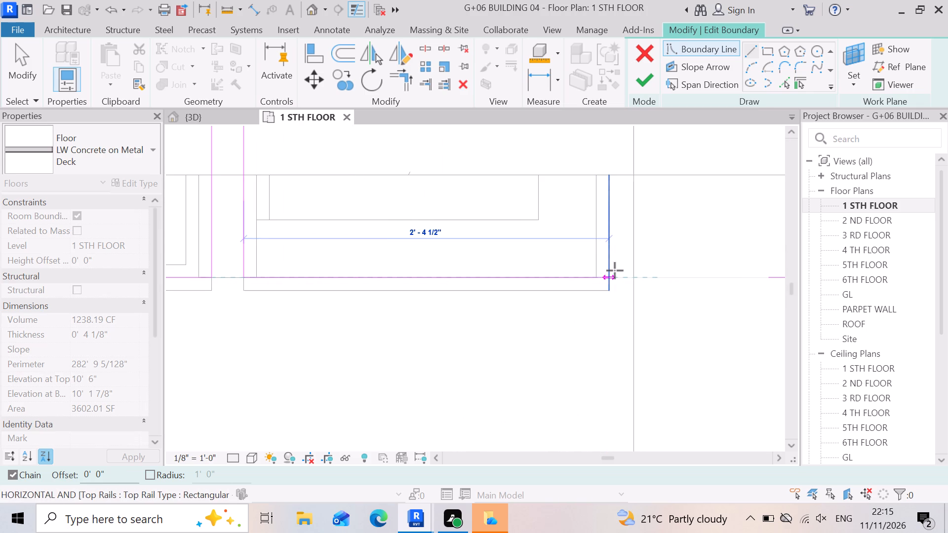
click(610, 273)
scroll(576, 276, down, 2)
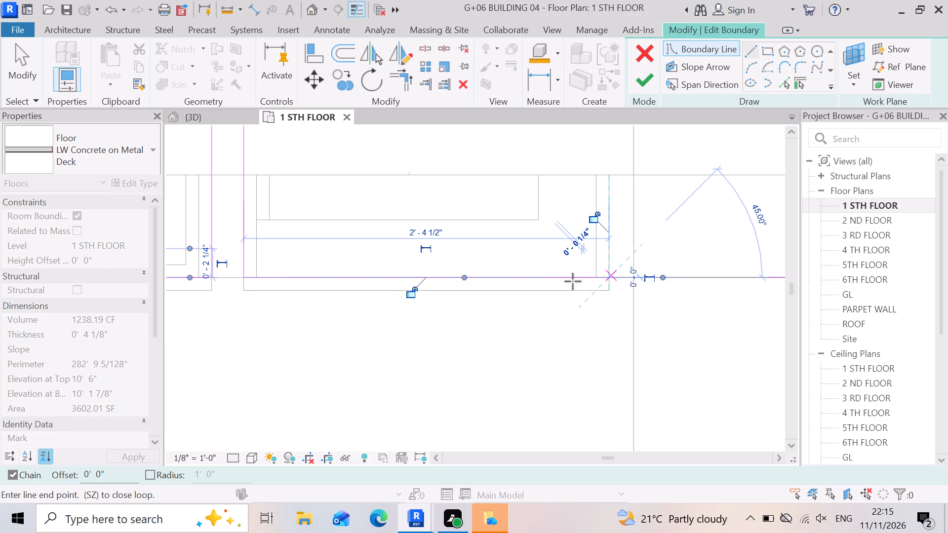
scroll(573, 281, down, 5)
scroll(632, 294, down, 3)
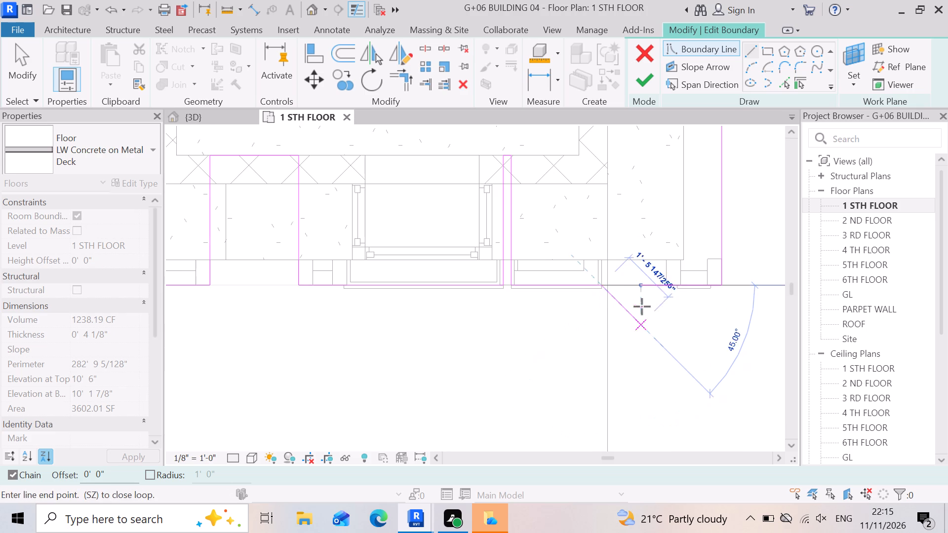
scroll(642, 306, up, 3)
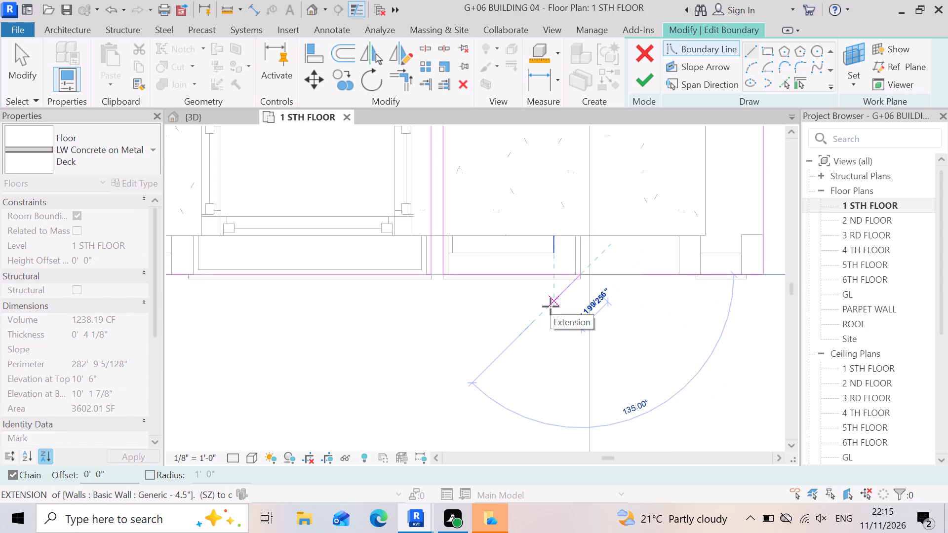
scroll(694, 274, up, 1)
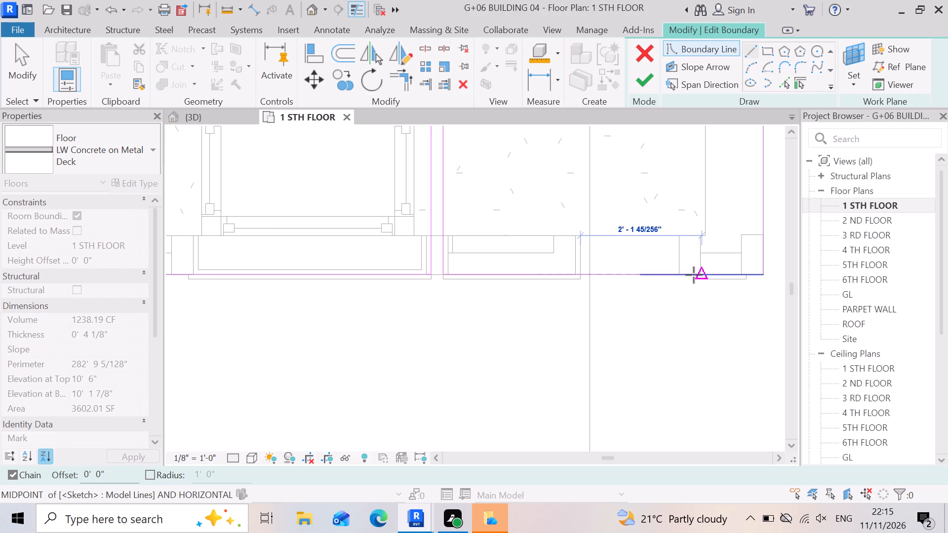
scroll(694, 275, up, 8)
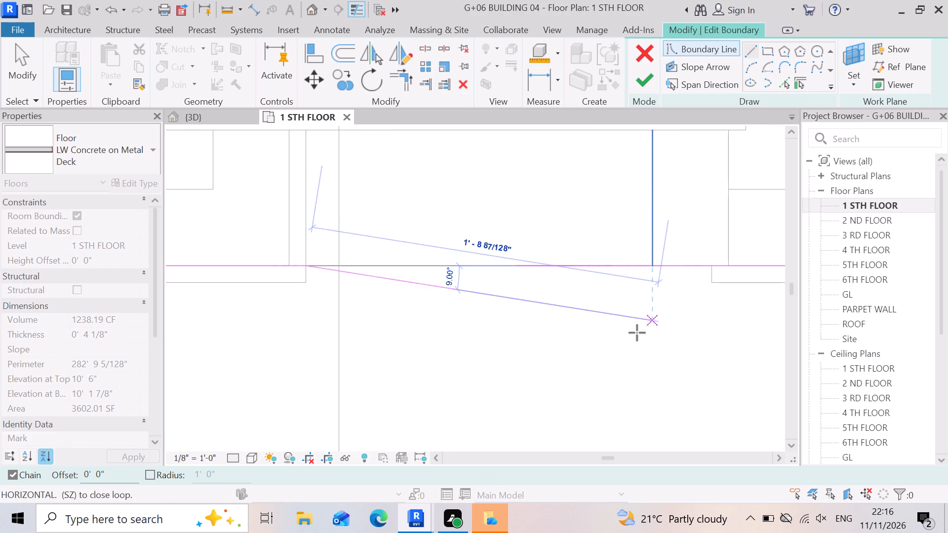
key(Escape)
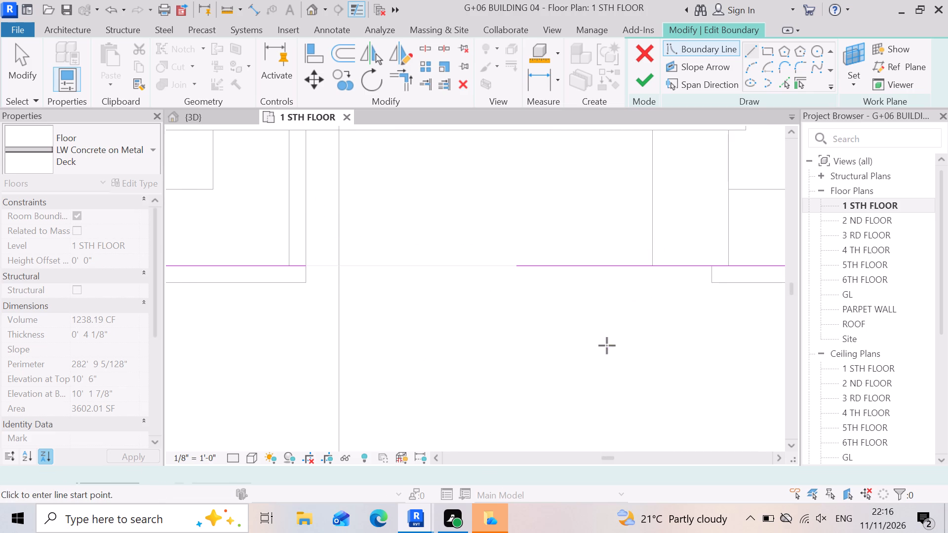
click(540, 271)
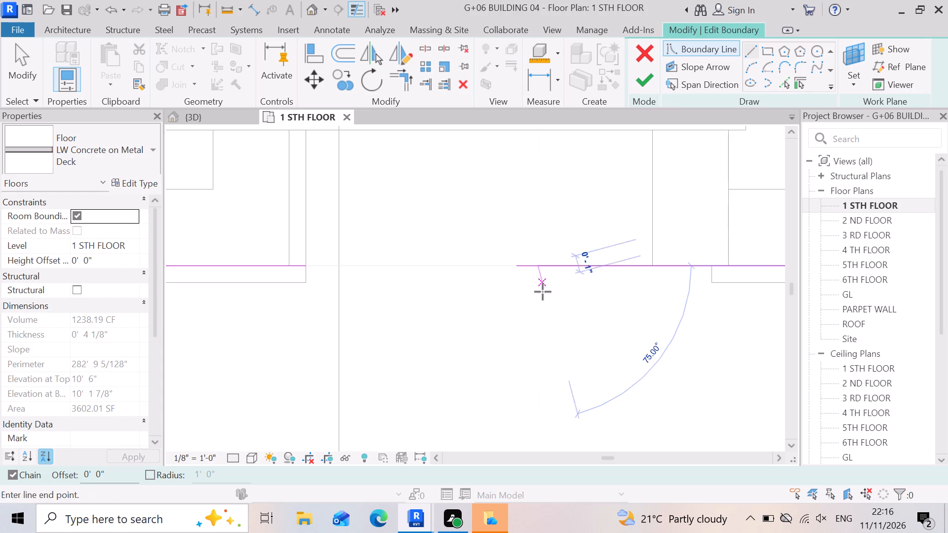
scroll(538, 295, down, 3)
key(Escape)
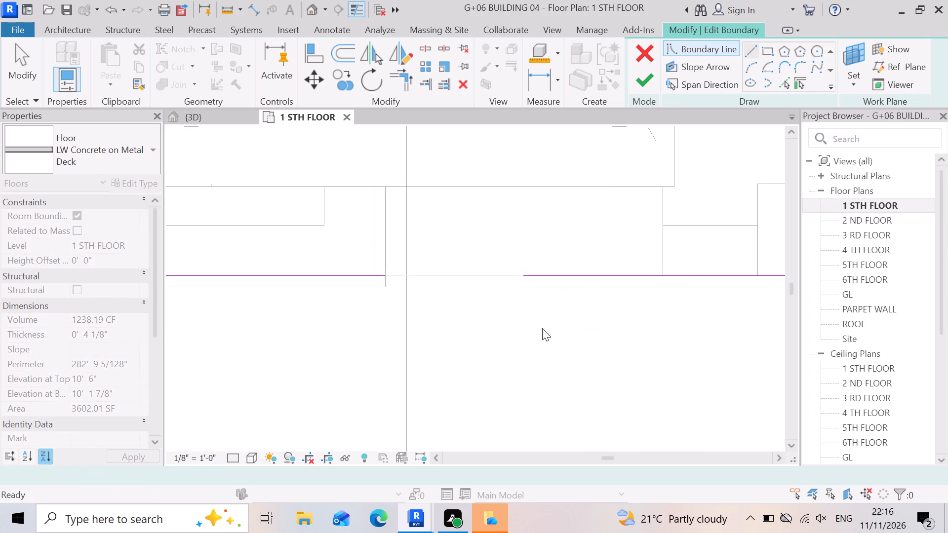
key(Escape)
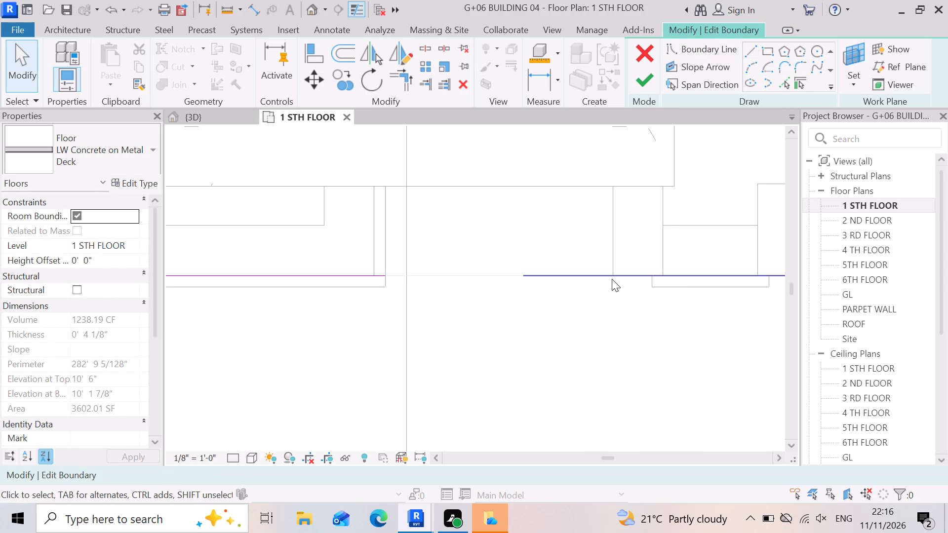
Delete the leftover front boundary line that stops short of the new segment near the slab's outer corner.
click(612, 278)
scroll(557, 313, down, 6)
scroll(562, 361, up, 3)
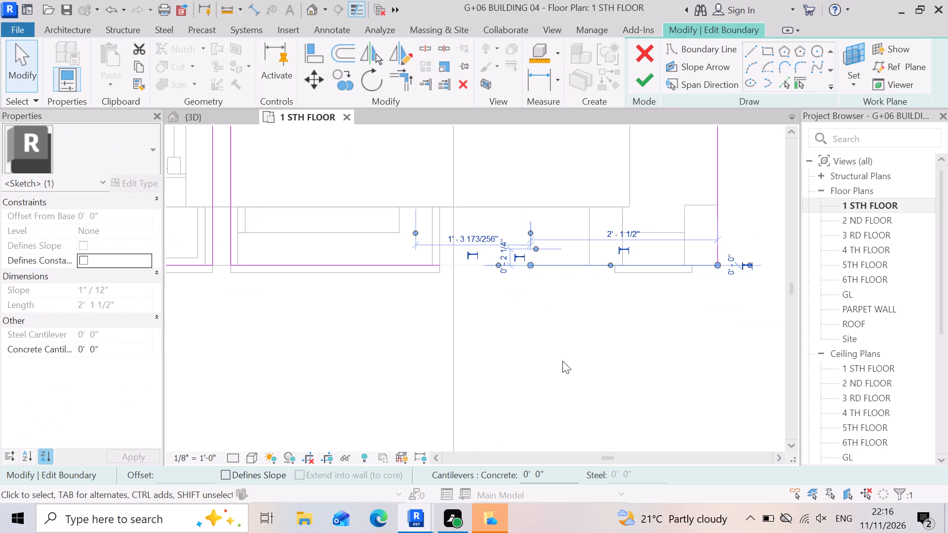
key(Delete)
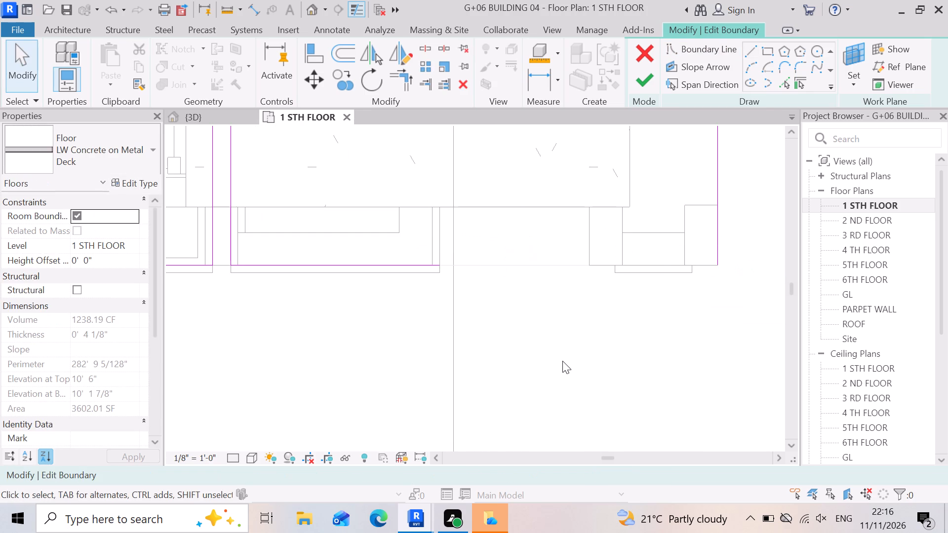
Draw a horizontal boundary line about 3' 2" long from the short railing's far end to the slab's outer corner, closing the boundary.
scroll(579, 272, up, 2)
scroll(666, 269, up, 6)
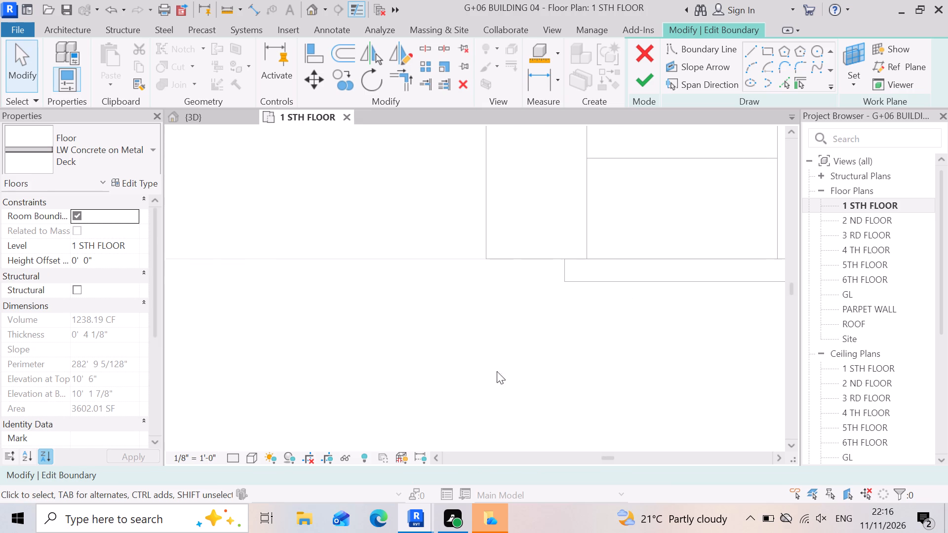
scroll(626, 284, down, 8)
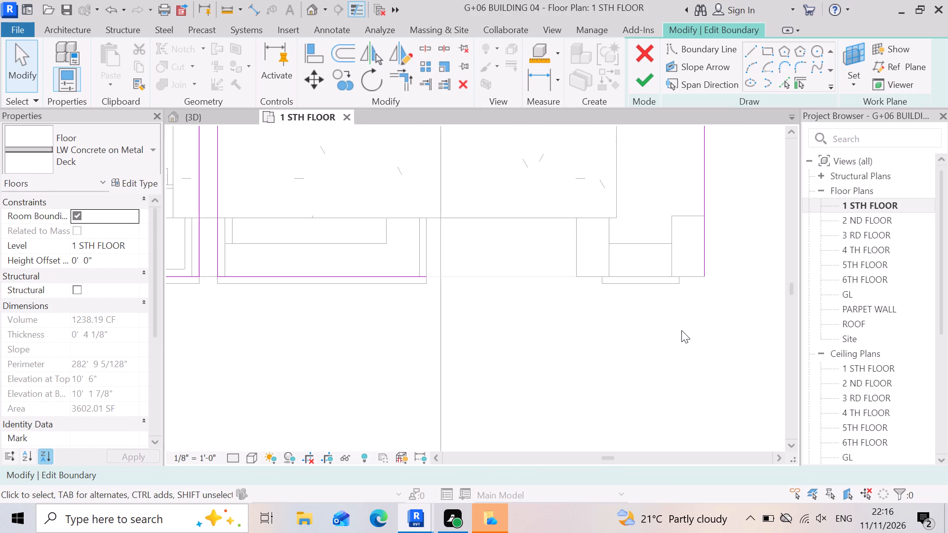
scroll(681, 330, down, 3)
scroll(570, 322, down, 3)
scroll(541, 322, up, 4)
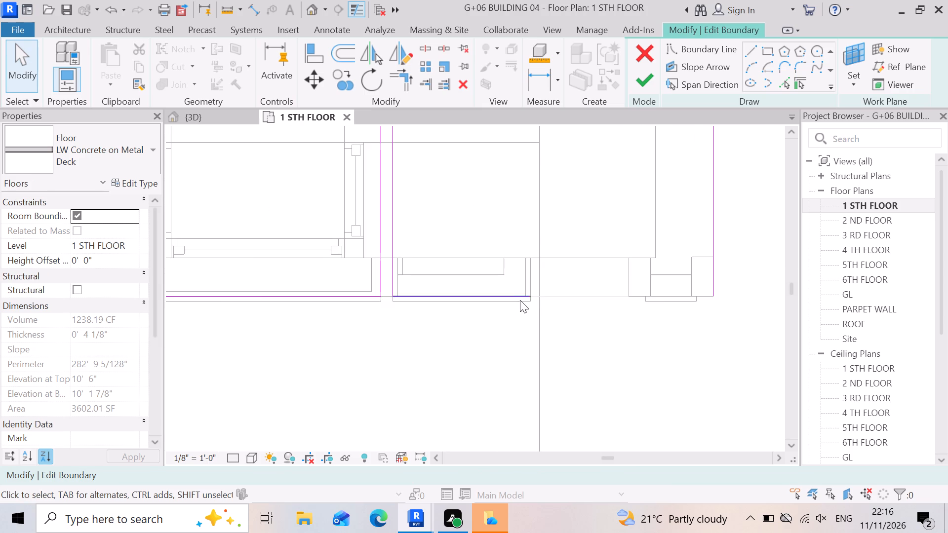
scroll(520, 300, up, 5)
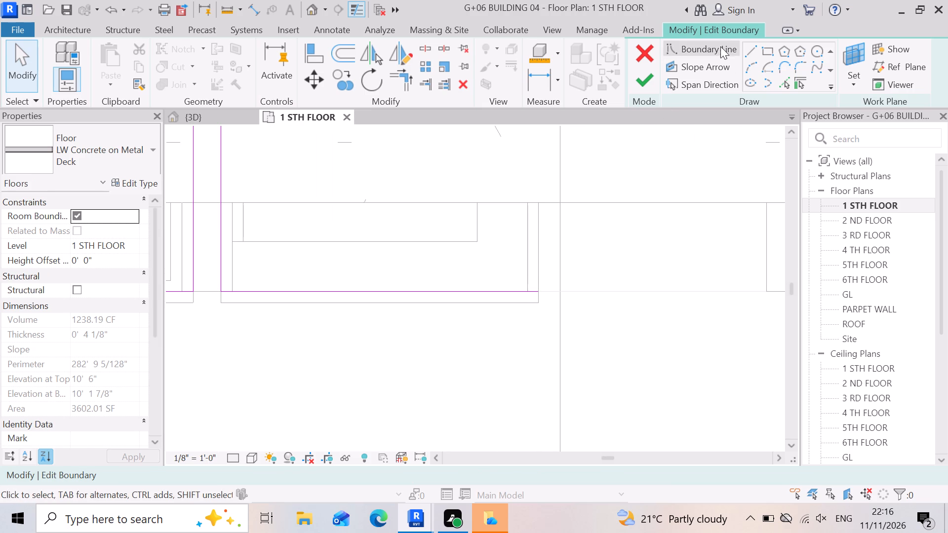
click(748, 48)
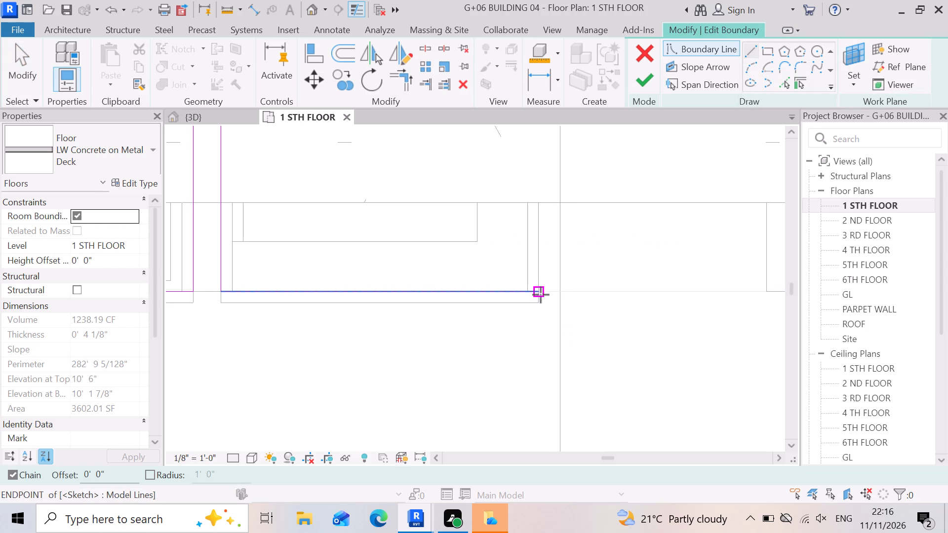
click(541, 295)
scroll(557, 343, down, 10)
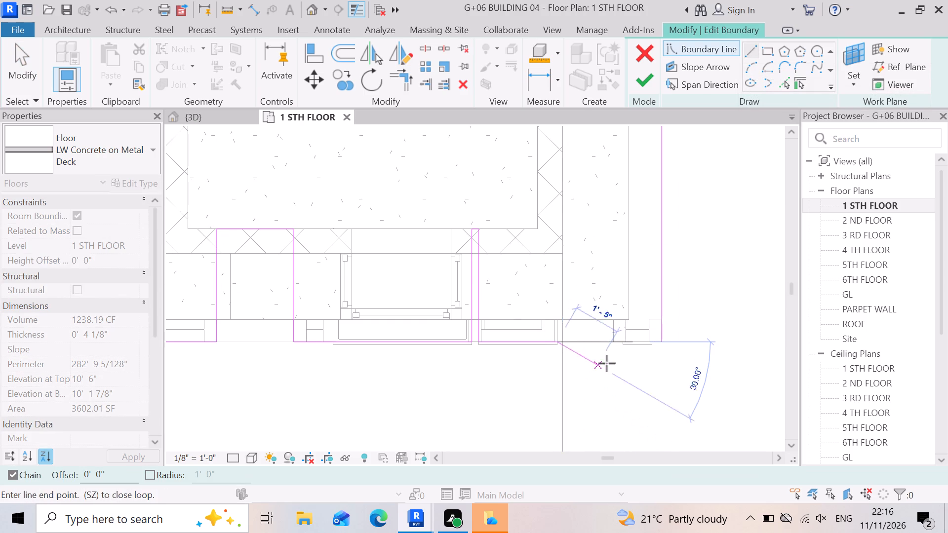
scroll(626, 348, up, 7)
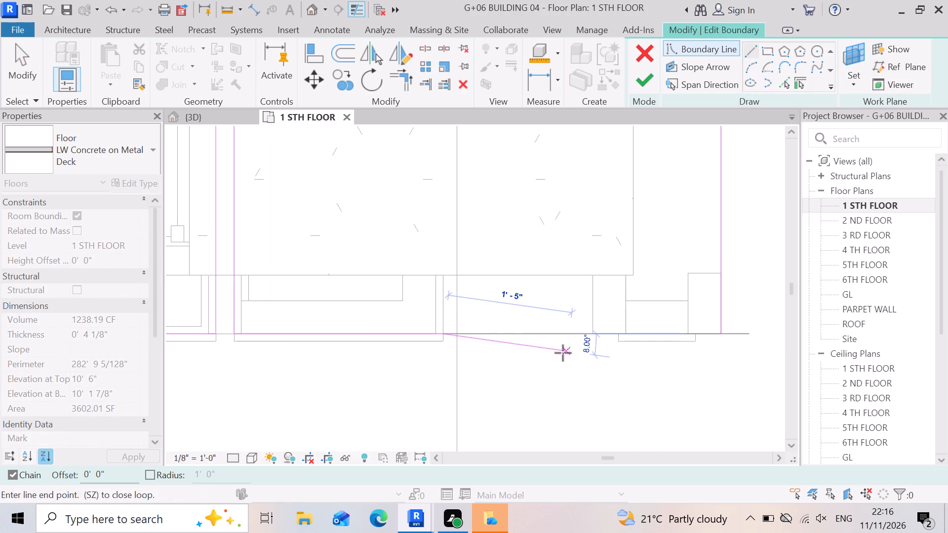
click(718, 332)
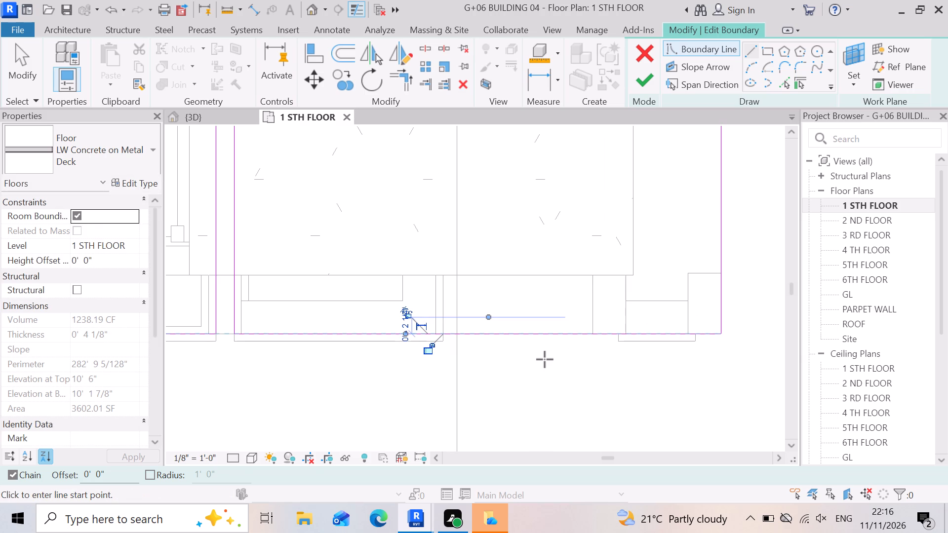
key(Escape)
Finish the floor's boundary edit and select the slab to check its notched front edge.
scroll(658, 326, down, 4)
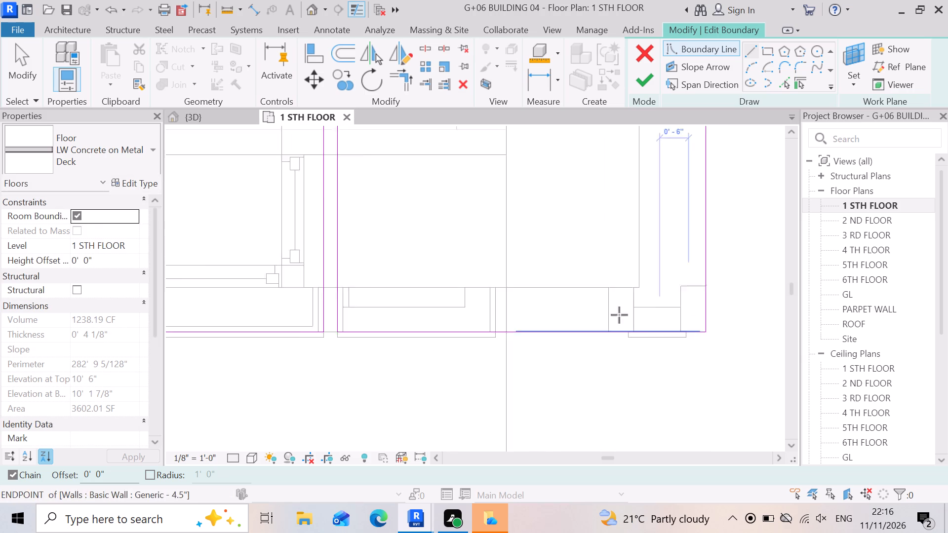
scroll(566, 383, down, 2)
scroll(413, 368, up, 9)
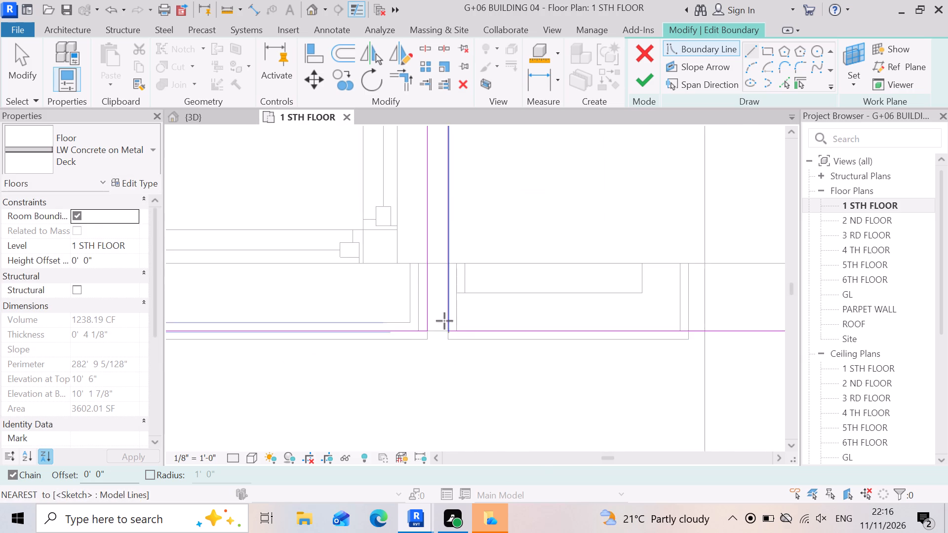
scroll(444, 321, up, 1)
scroll(405, 368, up, 9)
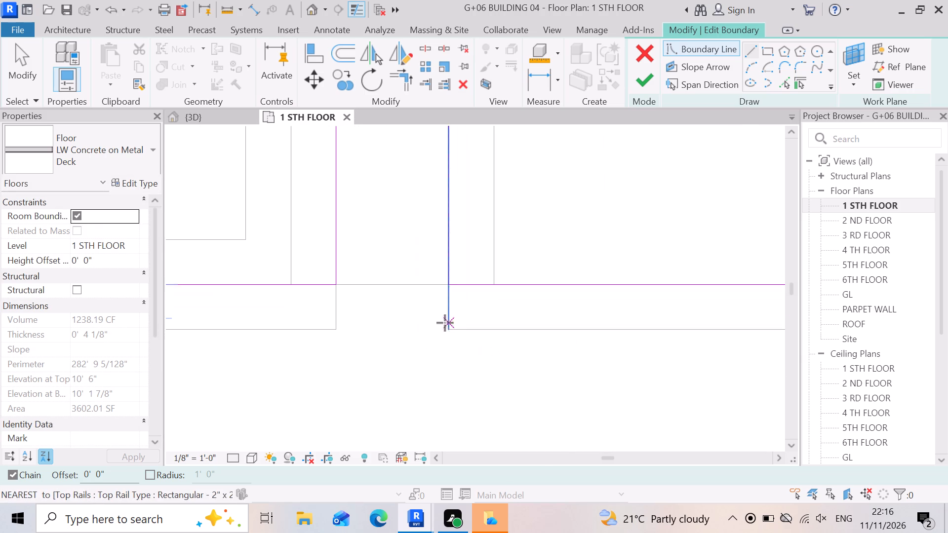
scroll(357, 292, up, 2)
scroll(435, 355, down, 3)
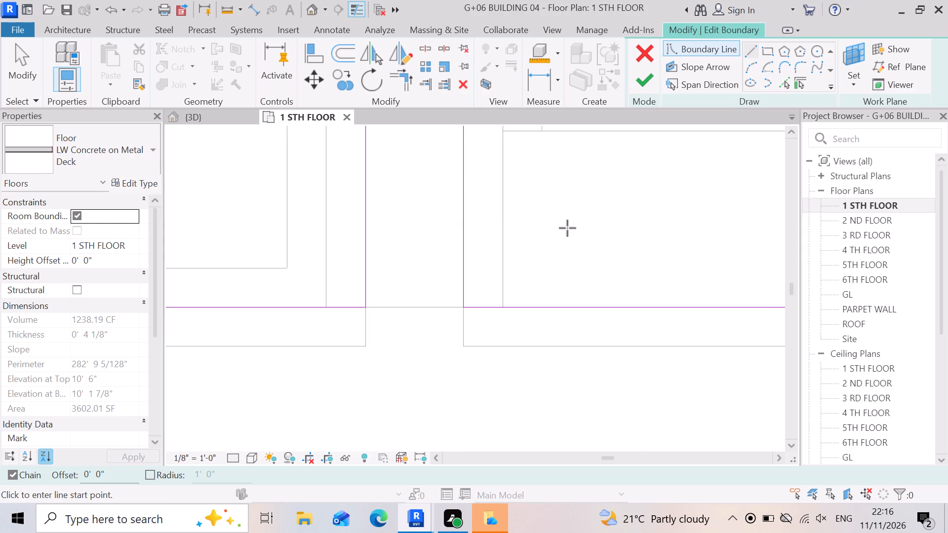
click(644, 82)
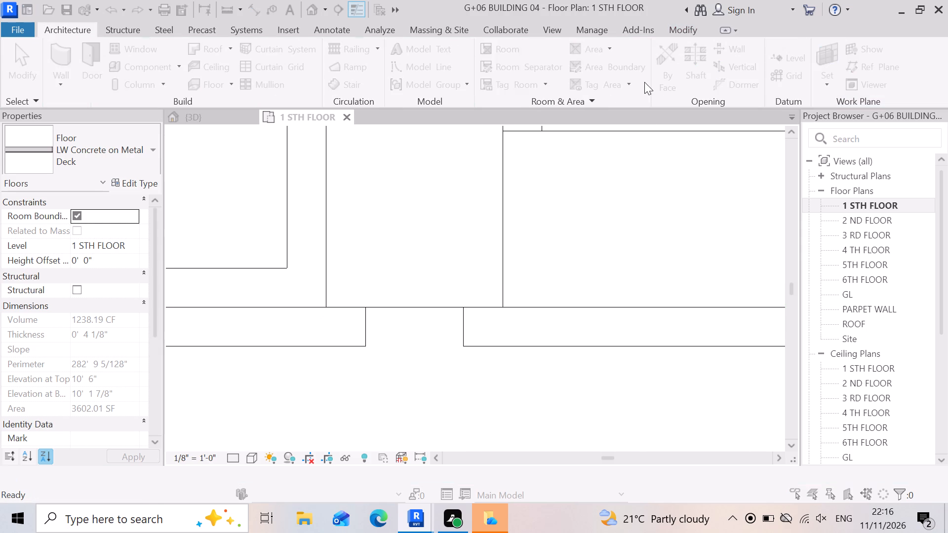
click(521, 268)
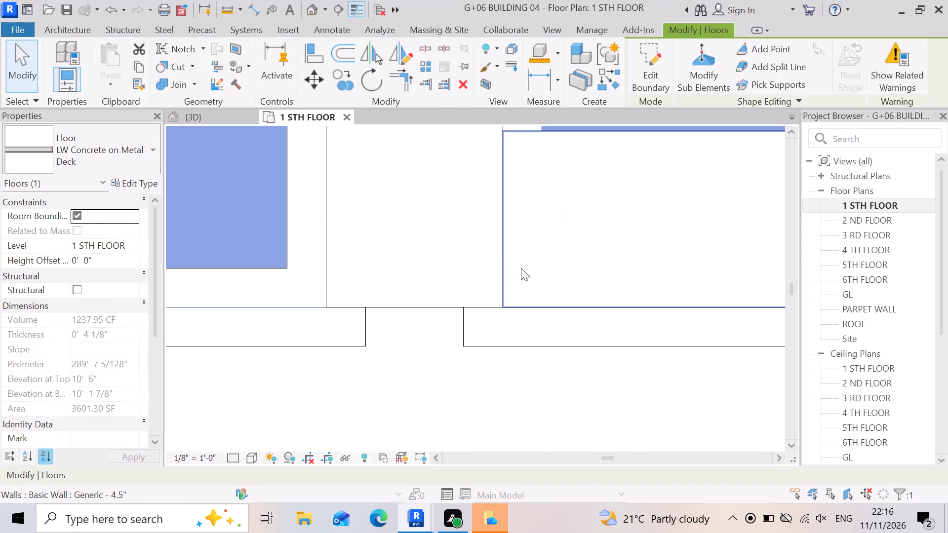
scroll(470, 322, down, 14)
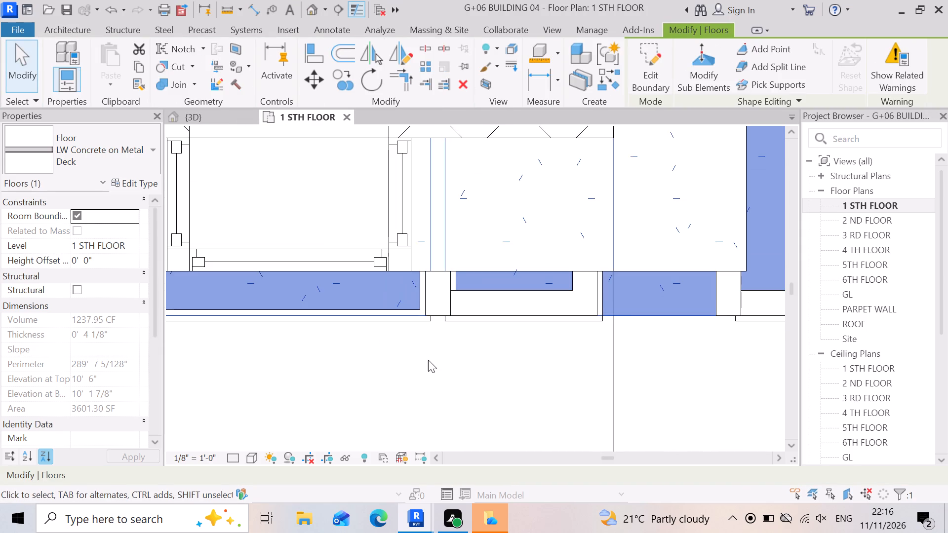
Examine the short wall and the railing ends around the narrow notch in the first-floor plan.
scroll(441, 311, up, 5)
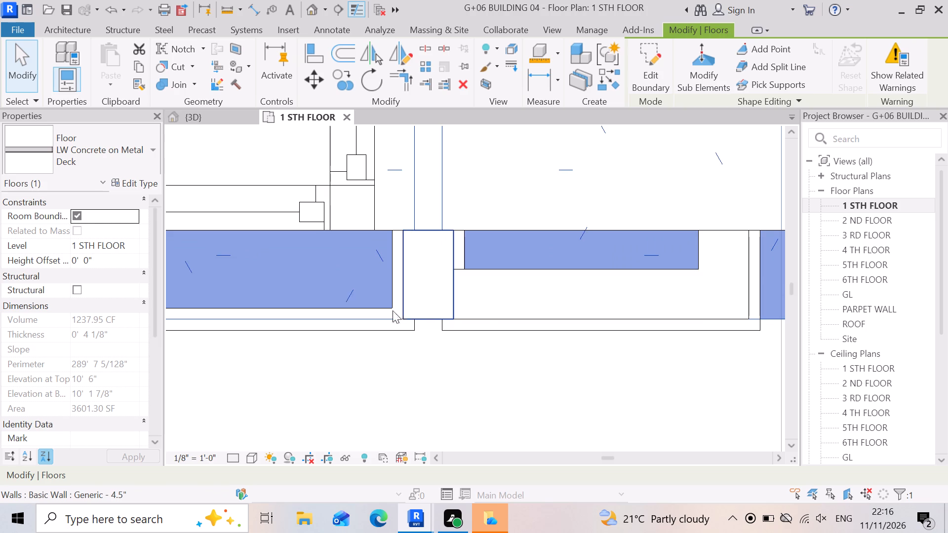
scroll(485, 309, down, 1)
scroll(415, 294, up, 2)
click(434, 291)
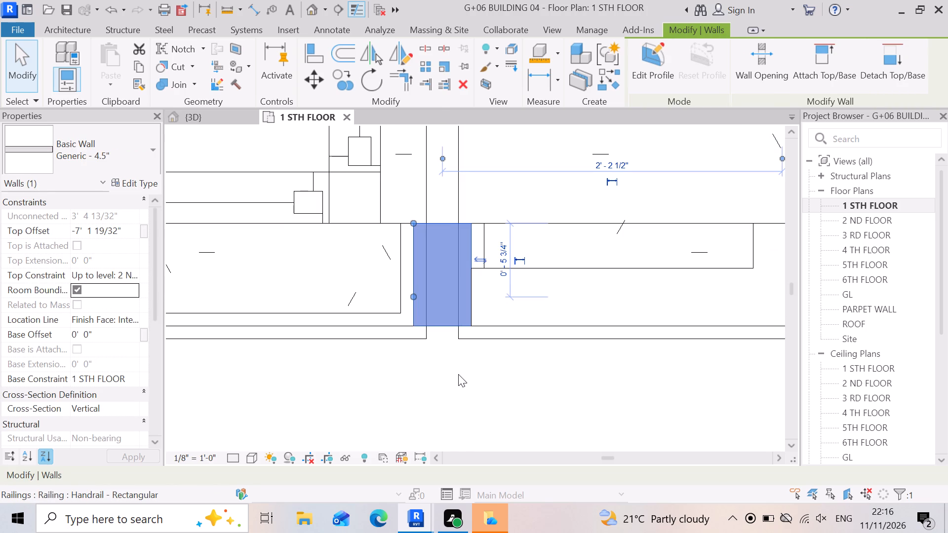
key(Escape)
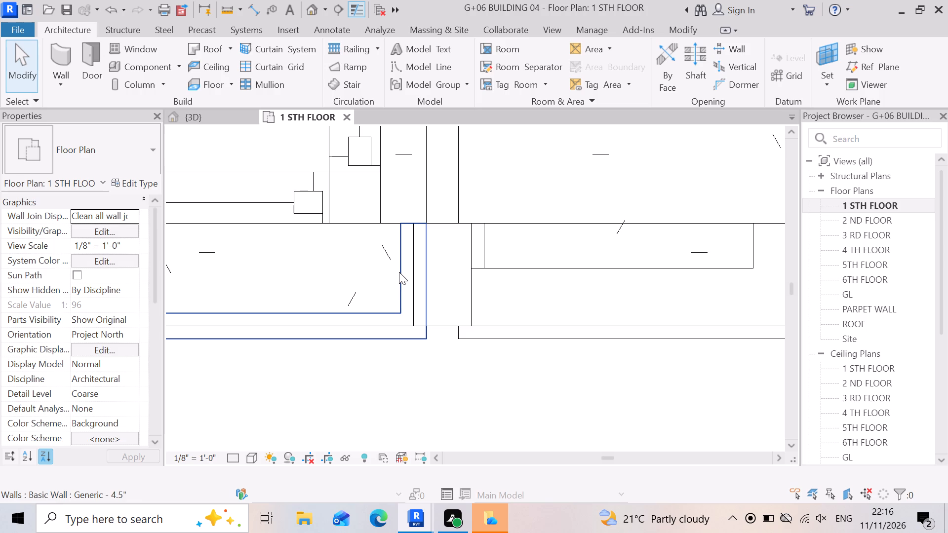
click(399, 272)
key(Escape)
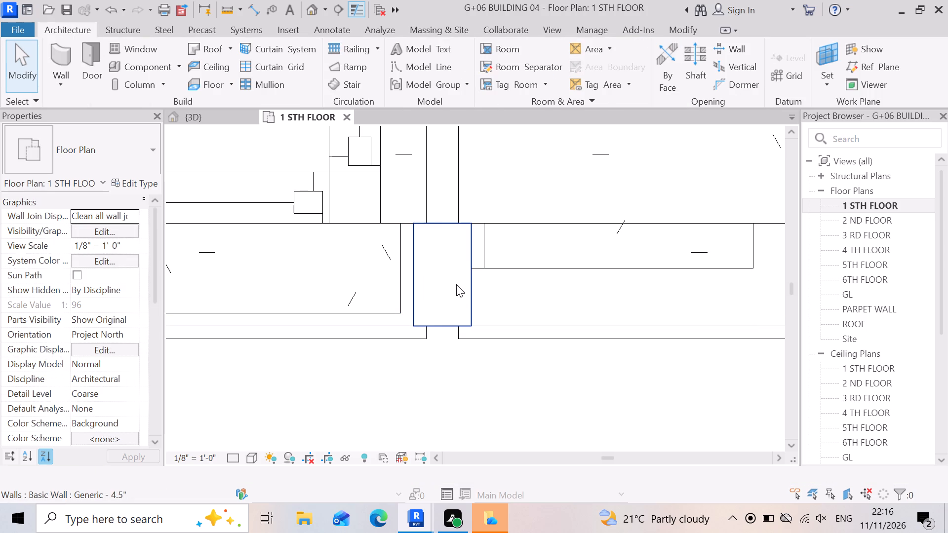
click(456, 284)
key(Escape)
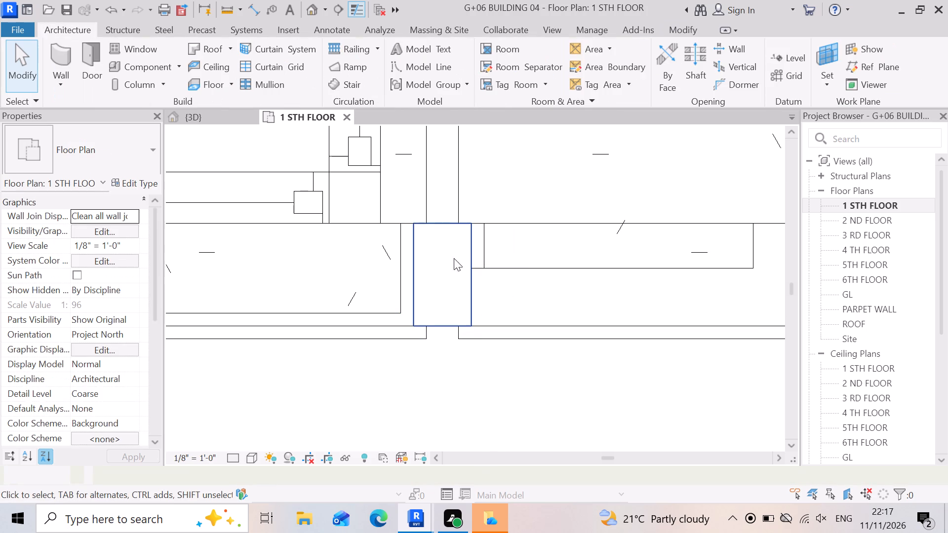
Examine the narrow notch in the slab's front edge and the walls and railings above it in the 3D view.
click(223, 119)
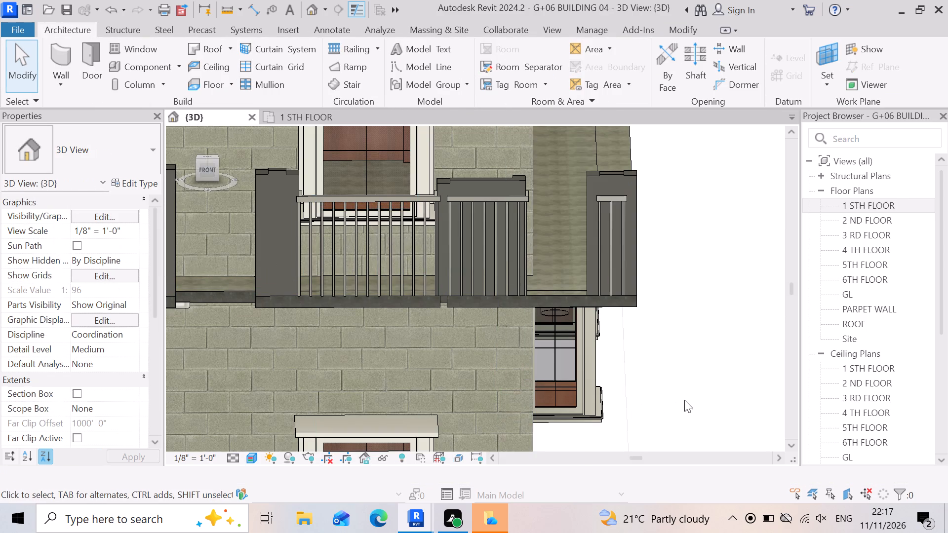
key(Escape)
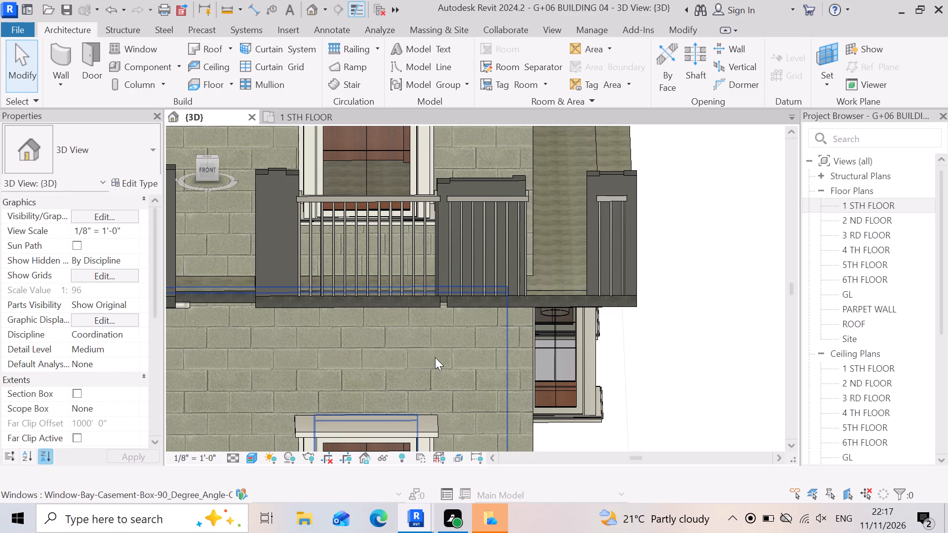
scroll(435, 357, up, 19)
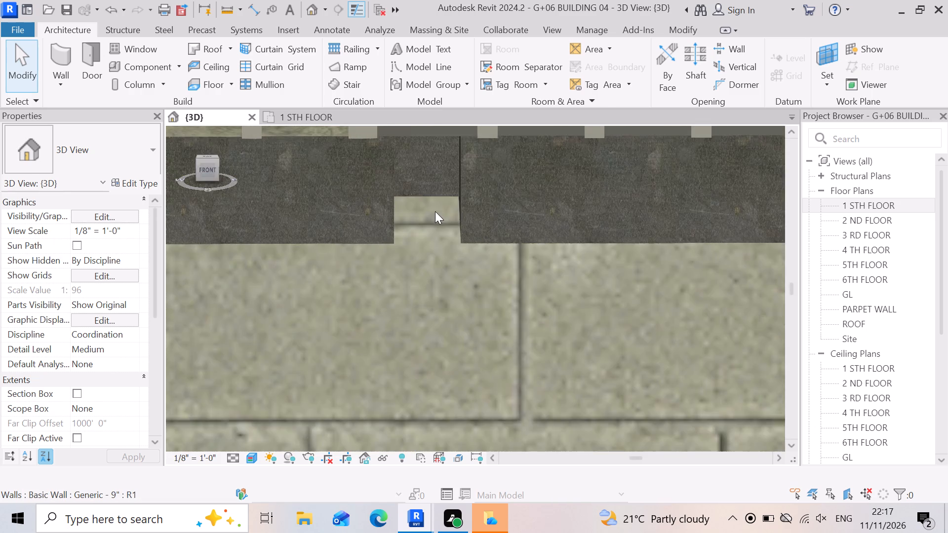
scroll(435, 211, up, 3)
scroll(475, 279, down, 9)
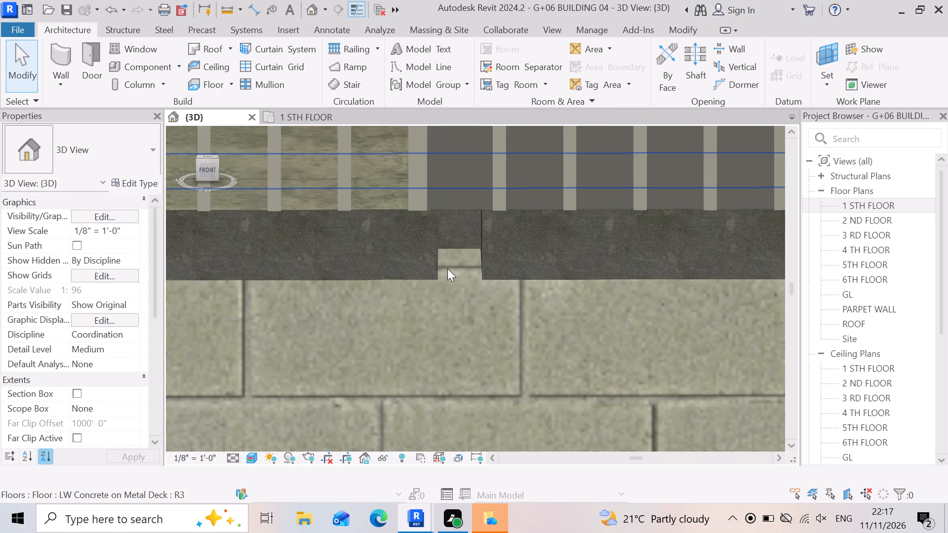
scroll(457, 264, down, 9)
scroll(338, 286, down, 3)
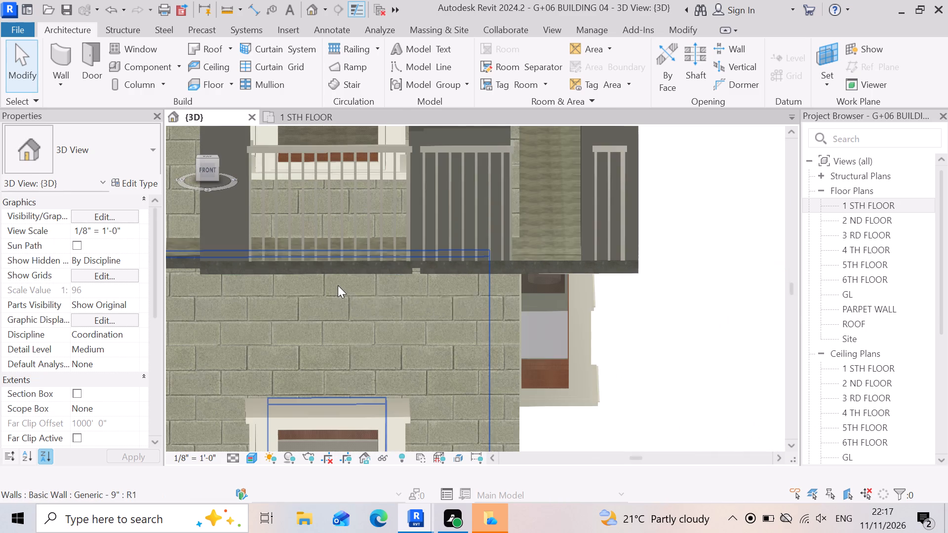
scroll(402, 225, up, 2)
scroll(489, 307, down, 3)
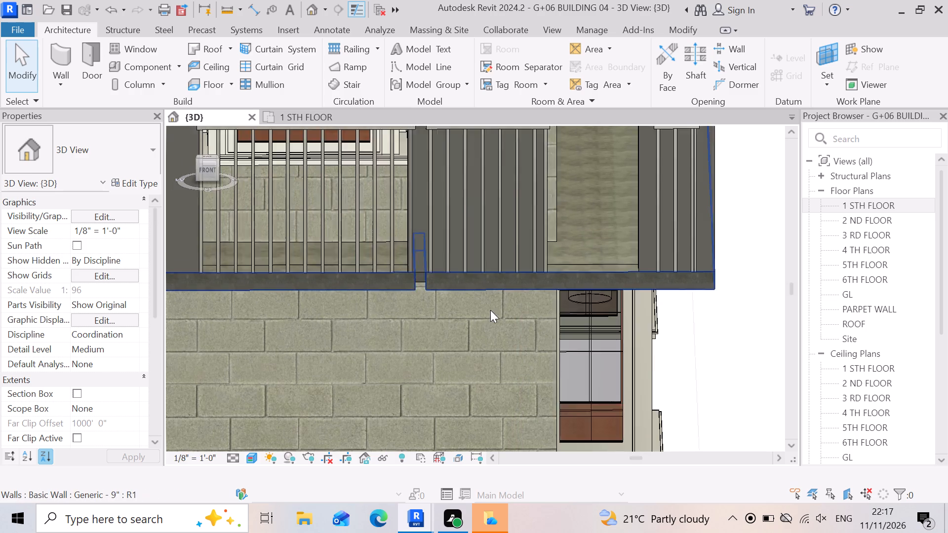
scroll(490, 310, down, 4)
scroll(494, 253, up, 8)
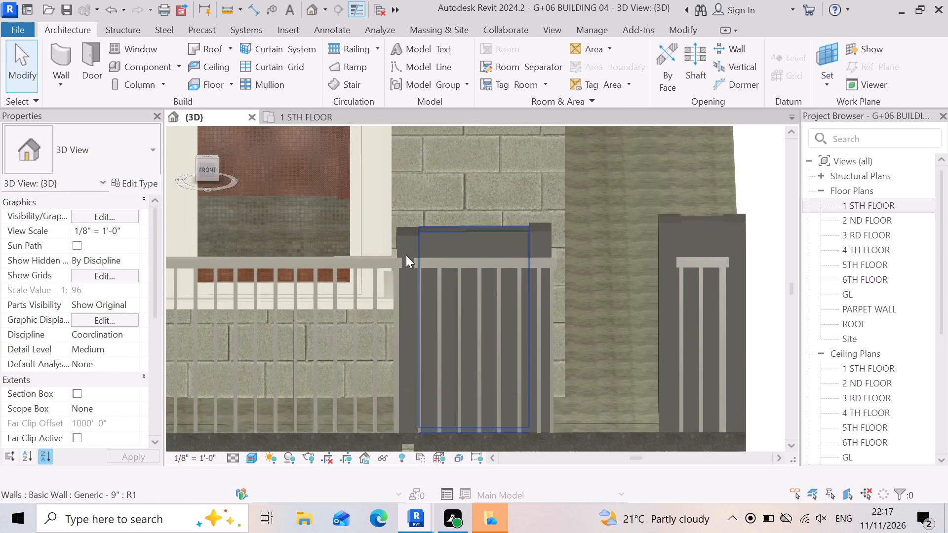
scroll(388, 260, up, 4)
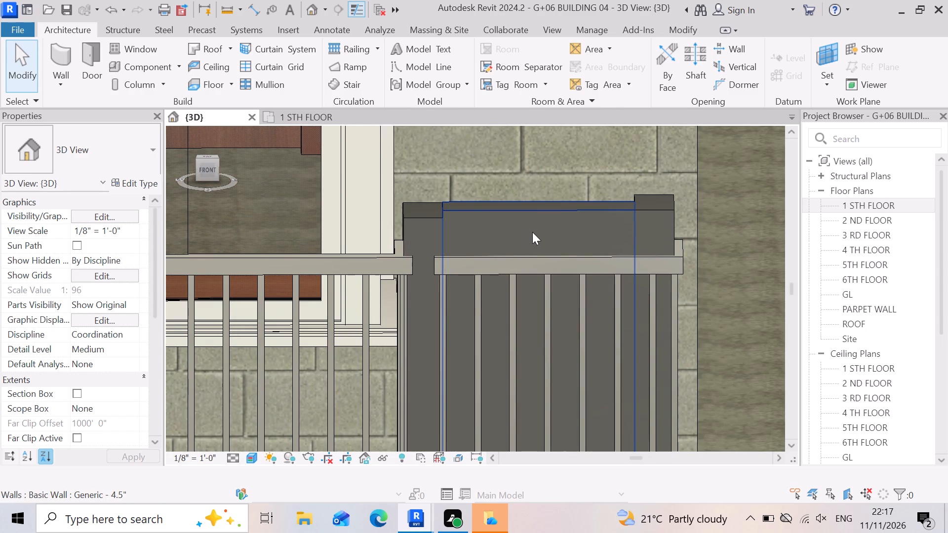
scroll(532, 208, down, 4)
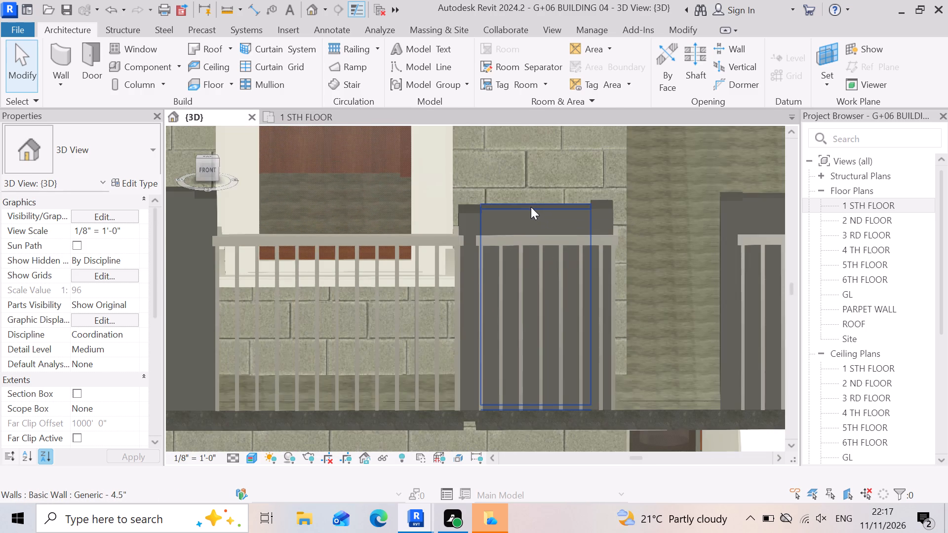
scroll(531, 207, down, 2)
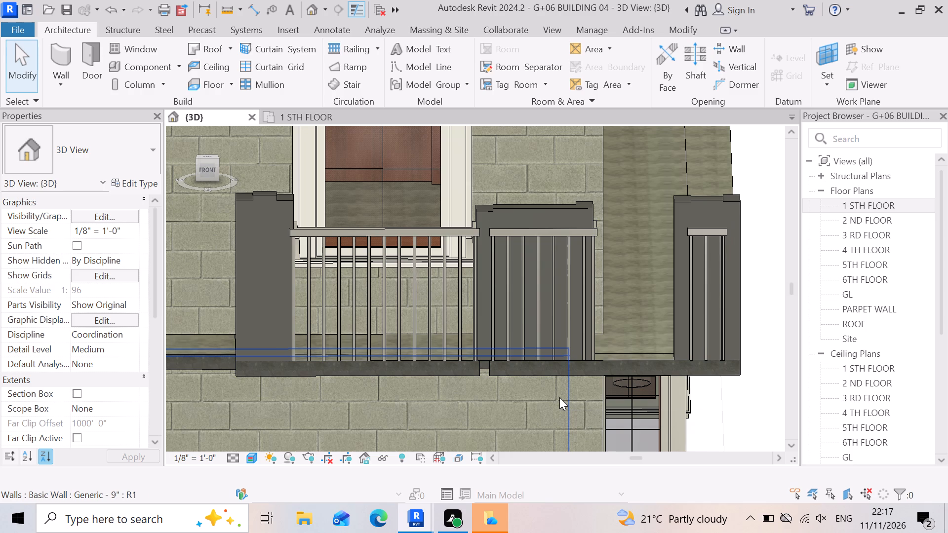
scroll(536, 371, up, 6)
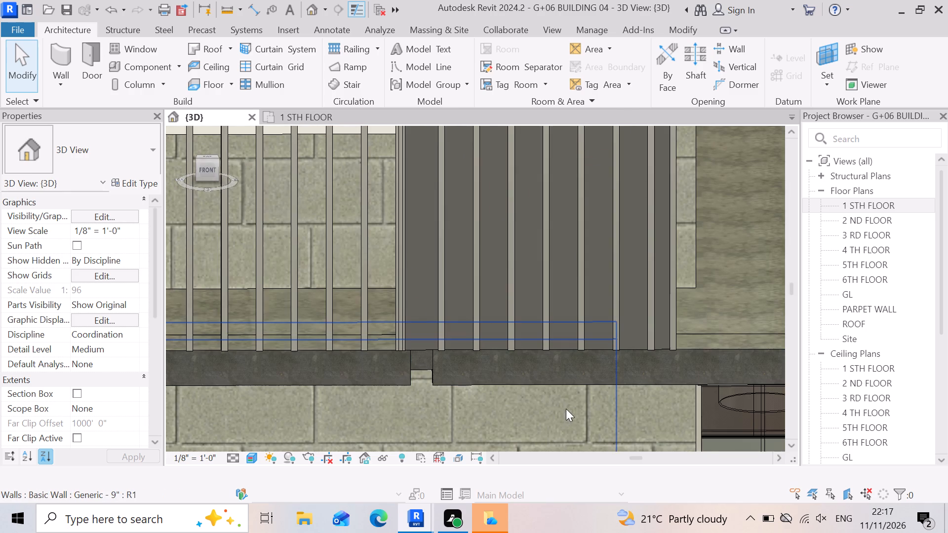
Undo the finished floor boundary edit to get back into the slab's boundary sketch.
key(ctrl+z)
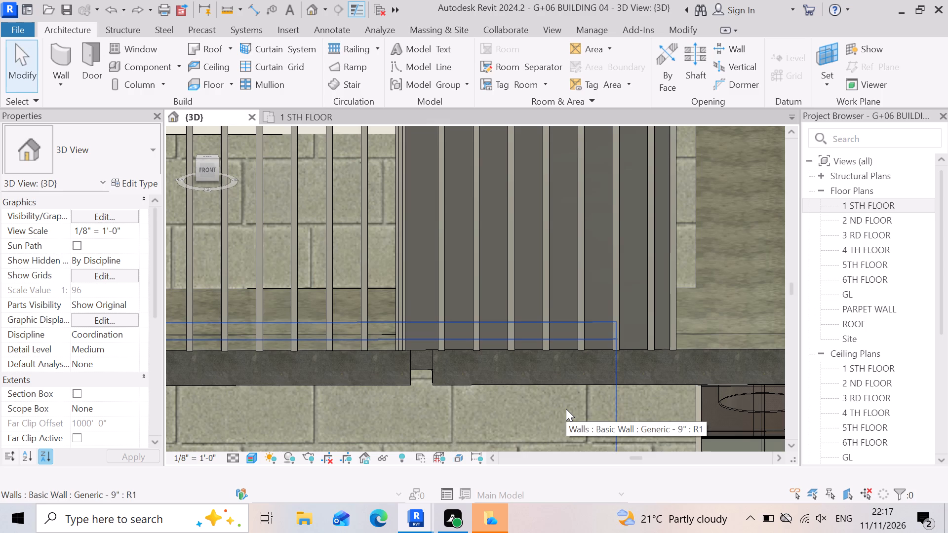
key(ctrl+z)
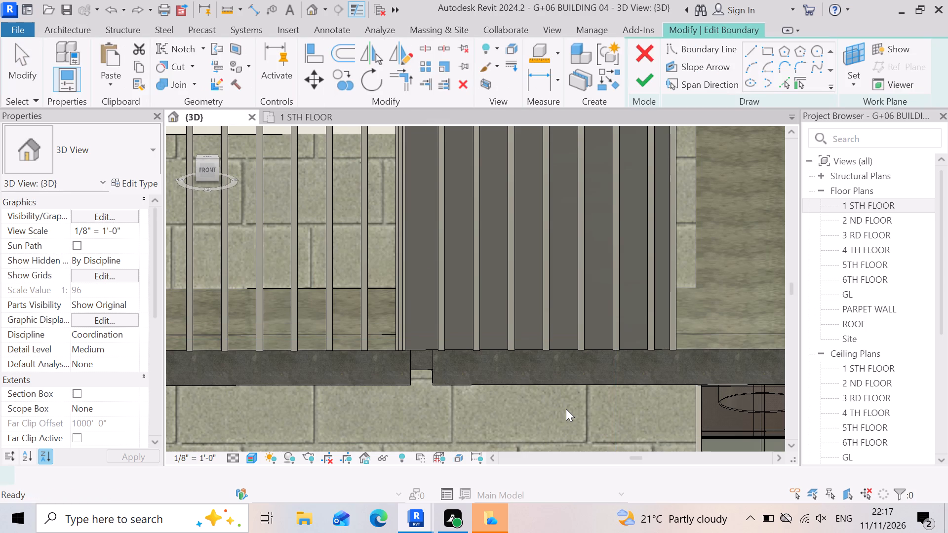
key(ctrl+z)
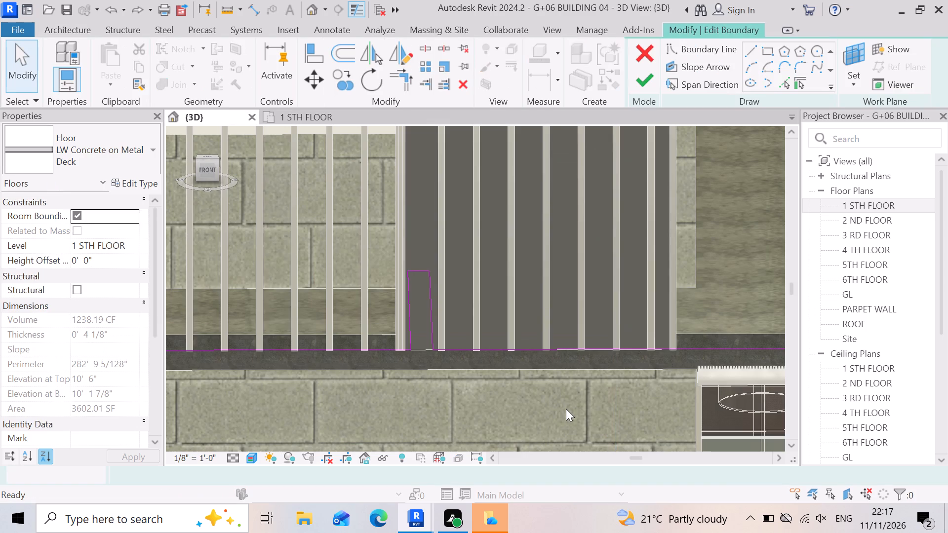
Delete the narrow notch's two side lines and its back line from the slab boundary sketch.
scroll(434, 311, up, 2)
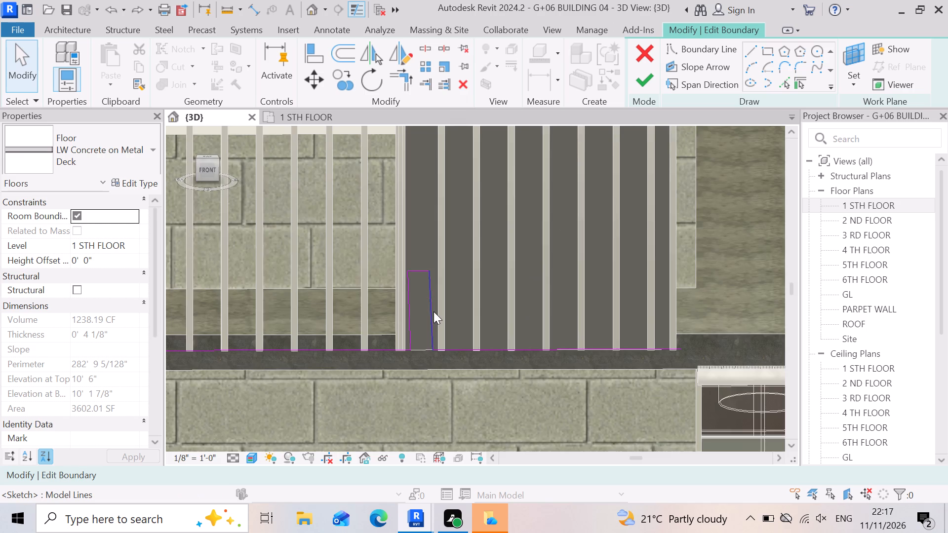
scroll(434, 311, up, 5)
scroll(464, 289, down, 7)
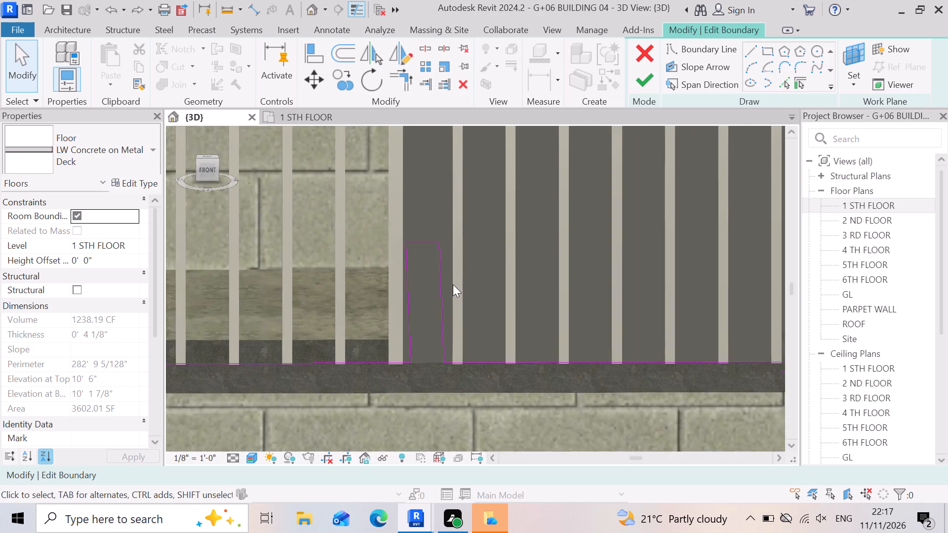
scroll(453, 284, down, 12)
scroll(451, 279, up, 2)
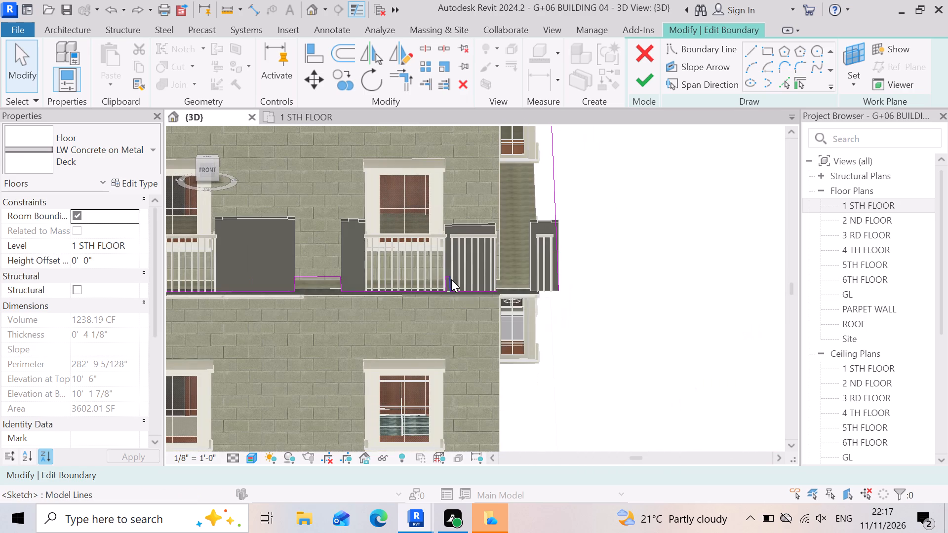
scroll(451, 279, up, 20)
scroll(451, 279, up, 1)
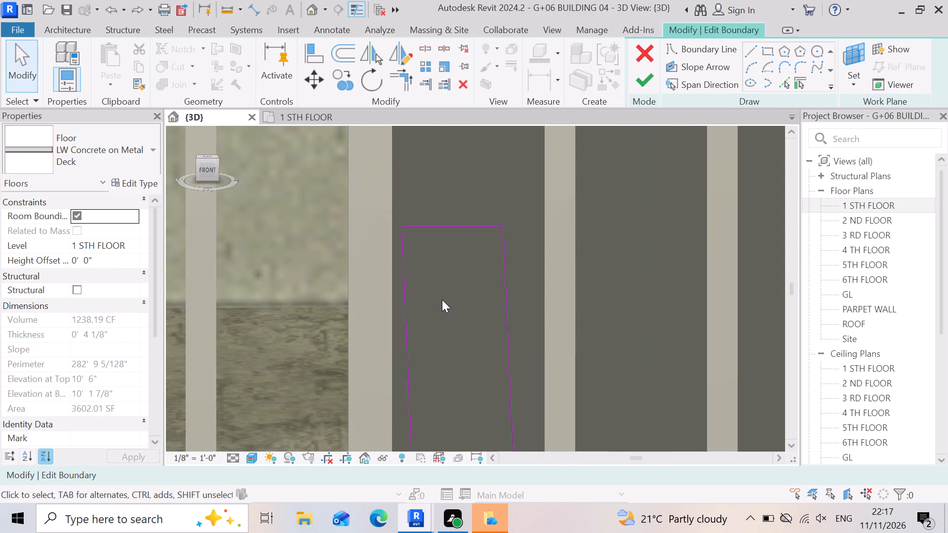
scroll(481, 217, down, 10)
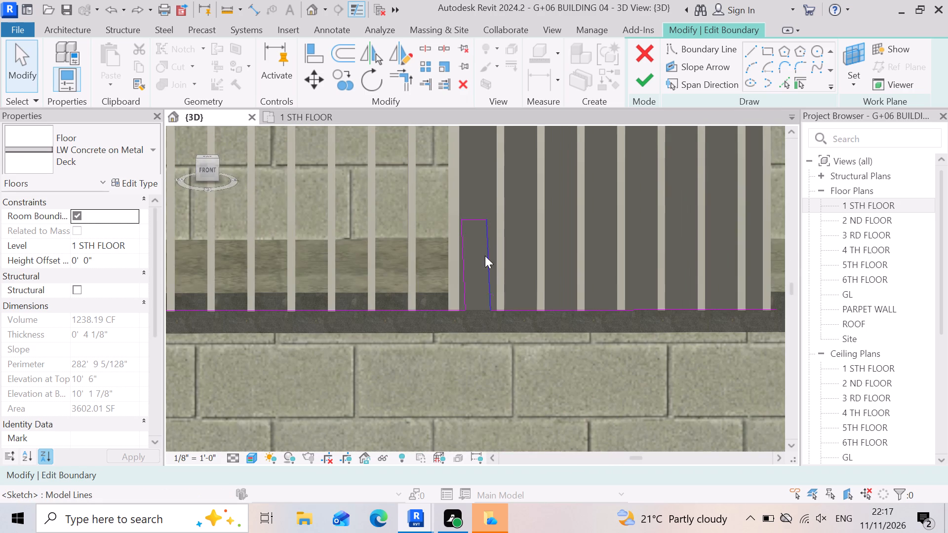
click(491, 294)
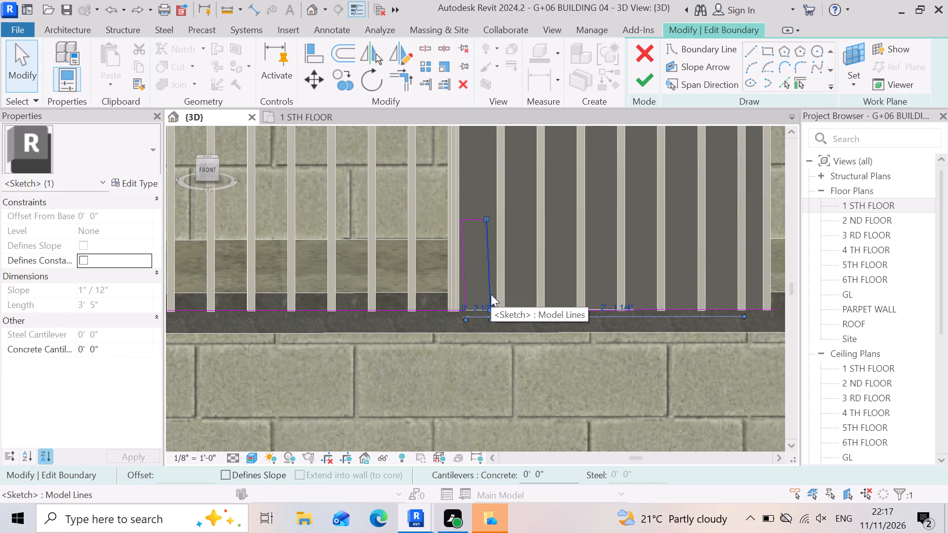
key(BackSpace)
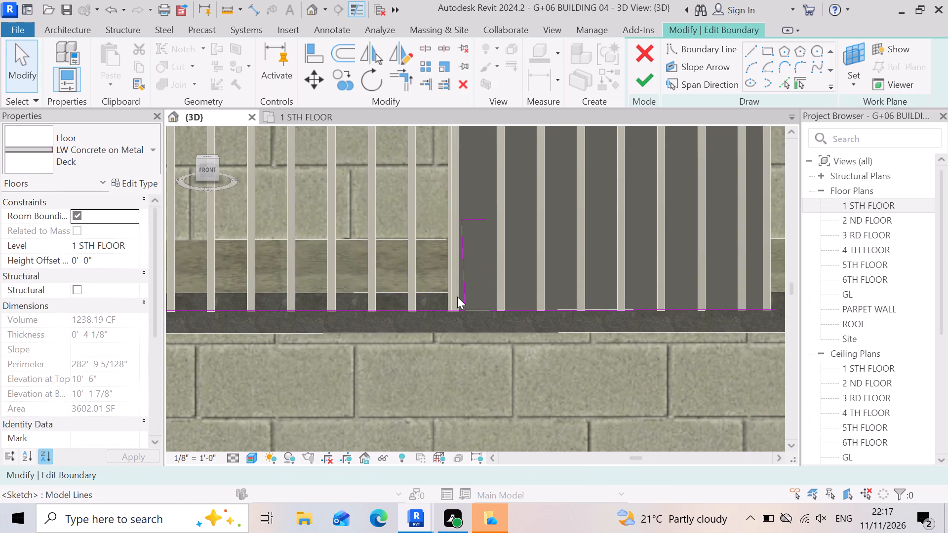
click(460, 292)
key(BackSpace)
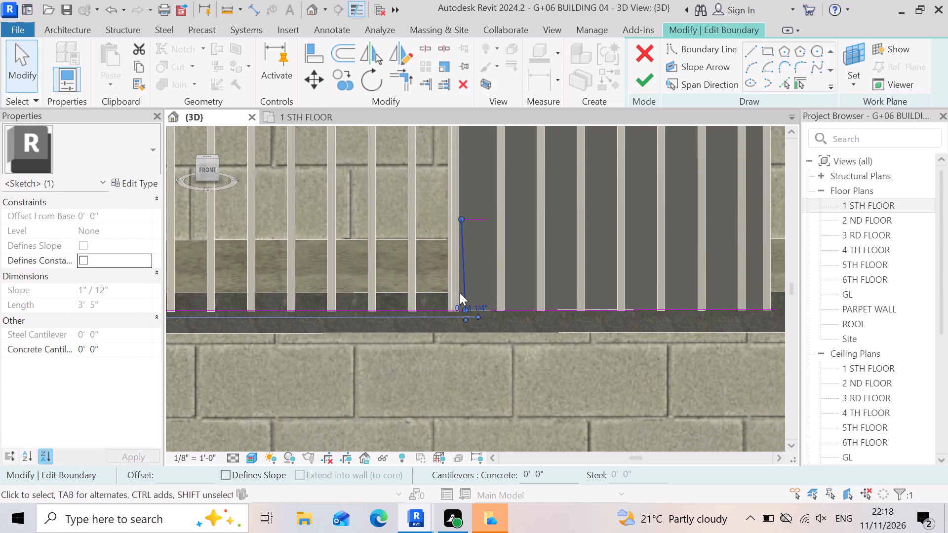
click(474, 219)
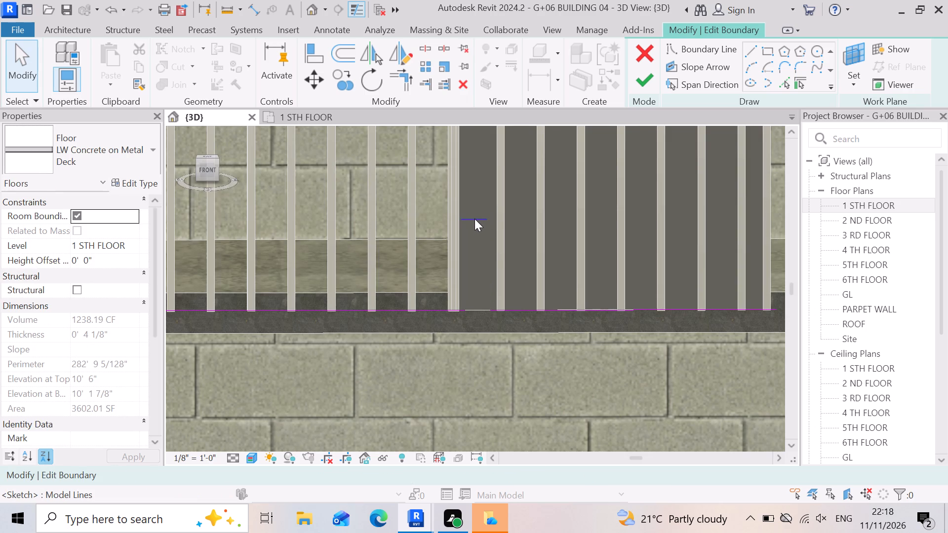
key(Delete)
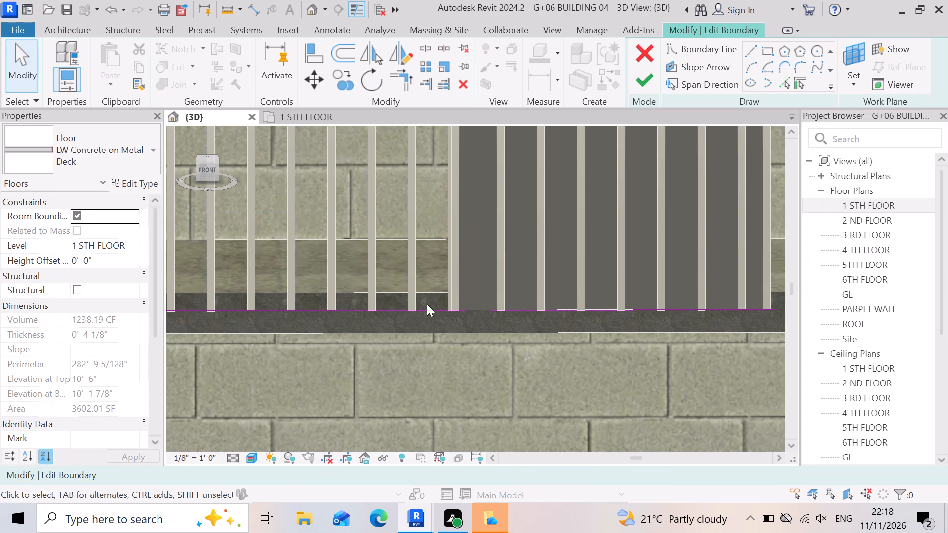
Stretch the 2' 4 1/2" front boundary line across the deleted notch's gap to the adjoining segment, making it about 2' 7" long.
scroll(505, 343, up, 8)
click(504, 296)
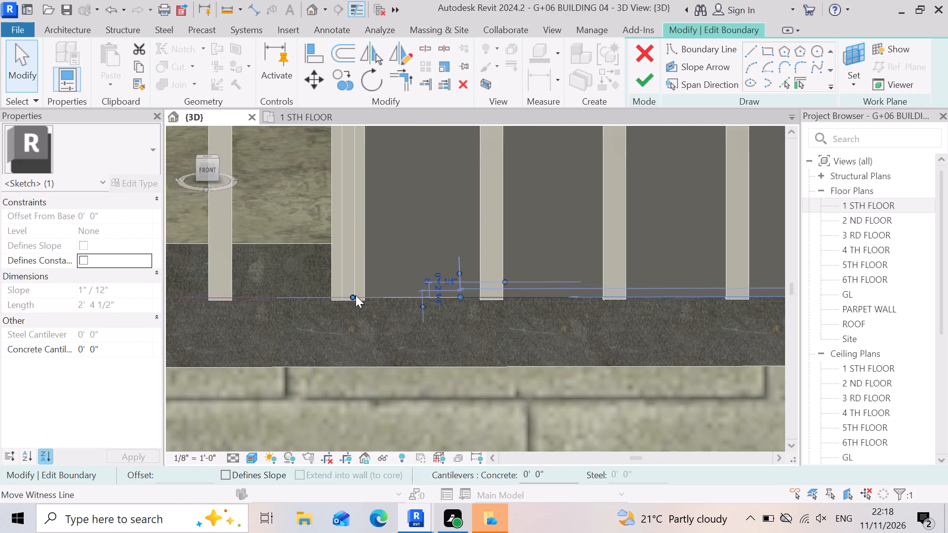
drag(351, 295, 432, 290)
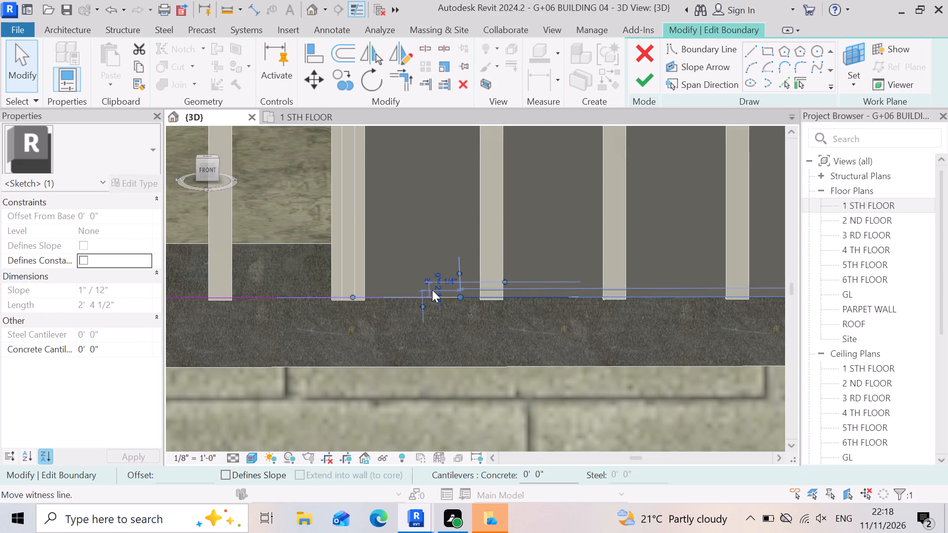
drag(432, 290, 458, 295)
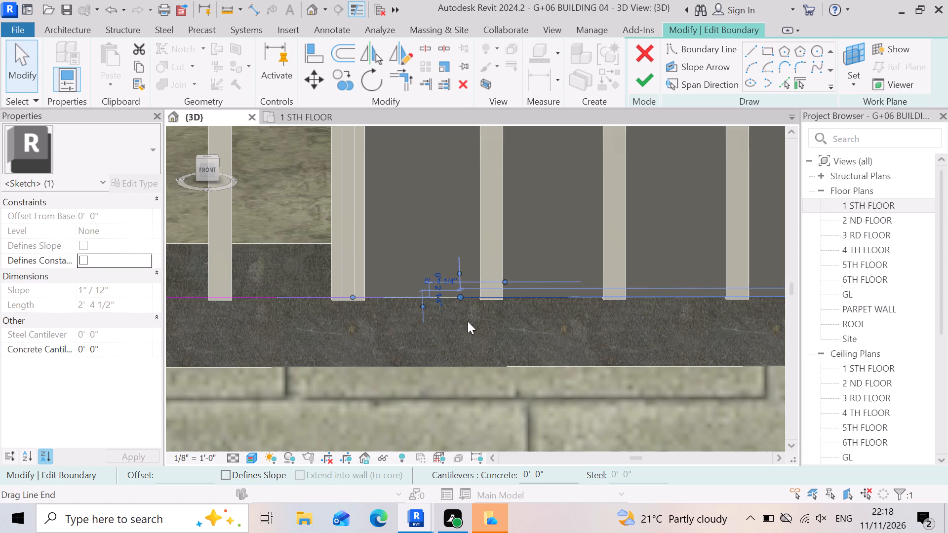
key(Escape)
scroll(375, 285, up, 5)
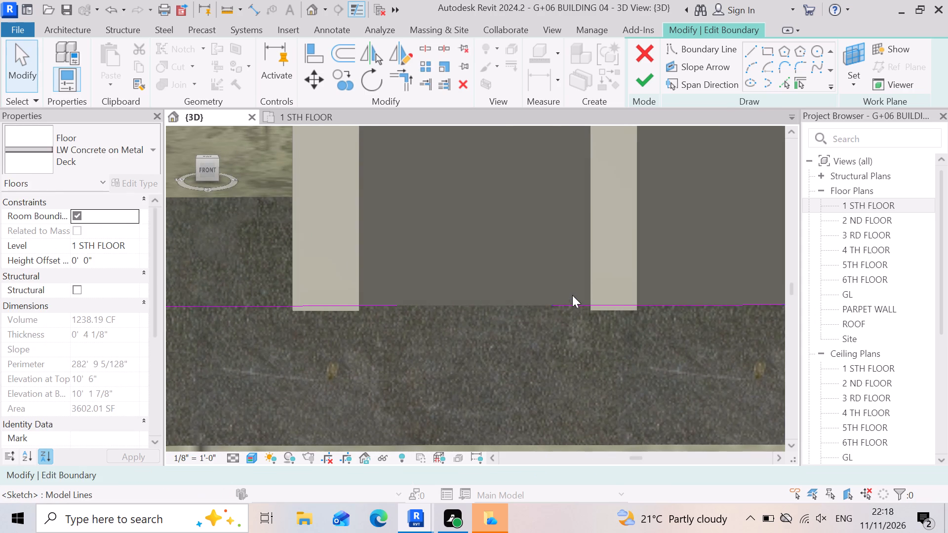
click(561, 305)
drag(553, 303, 539, 310)
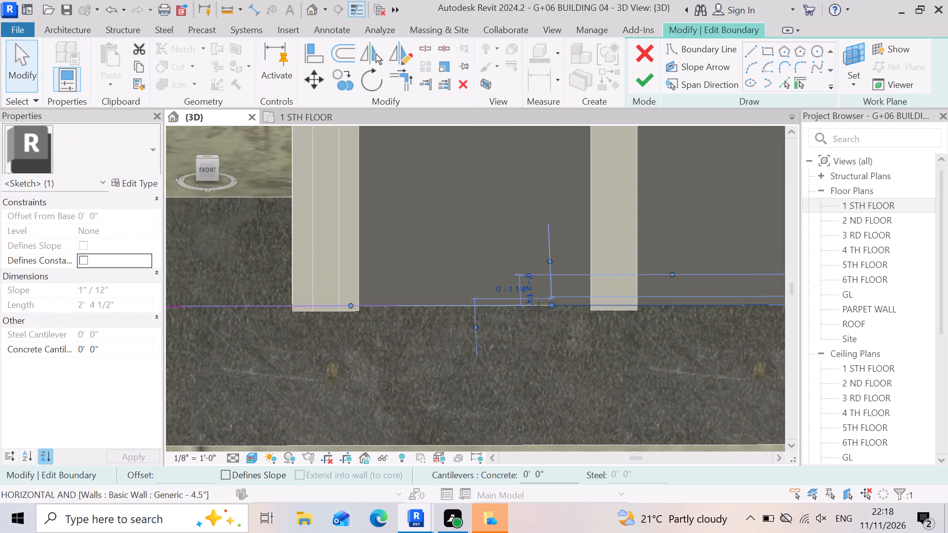
drag(539, 310, 385, 306)
key(Escape)
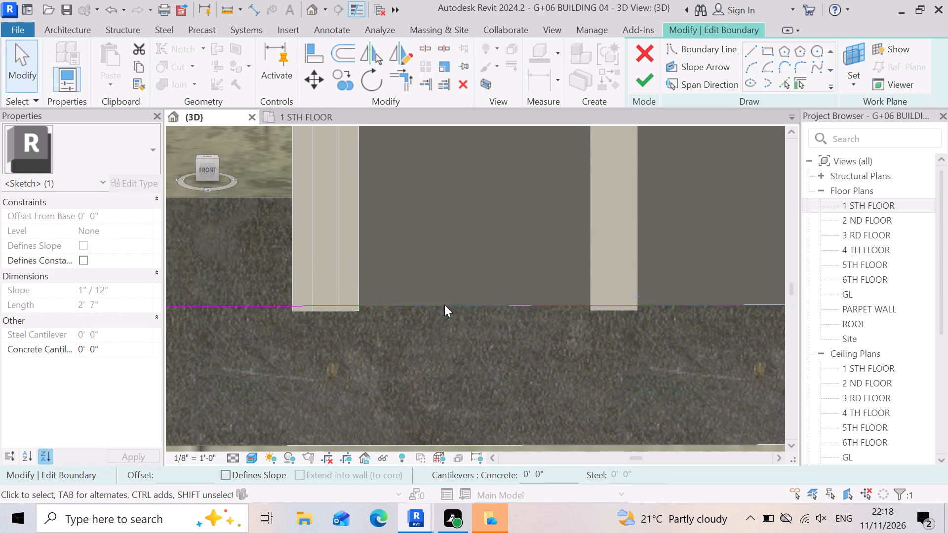
Stretch the 2' 7" front boundary line across the remaining gap to the slab's outer corner, making it about 5' 9" long.
scroll(452, 293, down, 13)
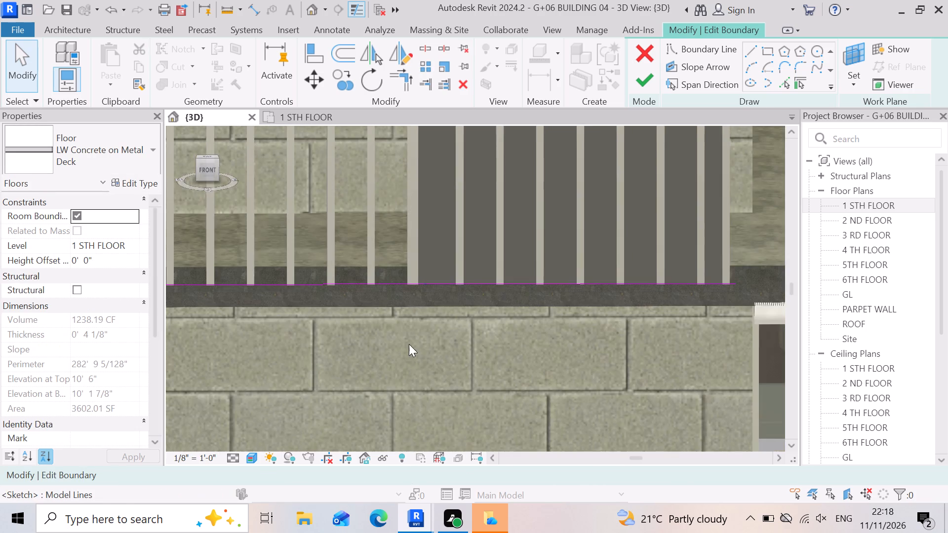
scroll(410, 350, down, 10)
scroll(517, 325, up, 3)
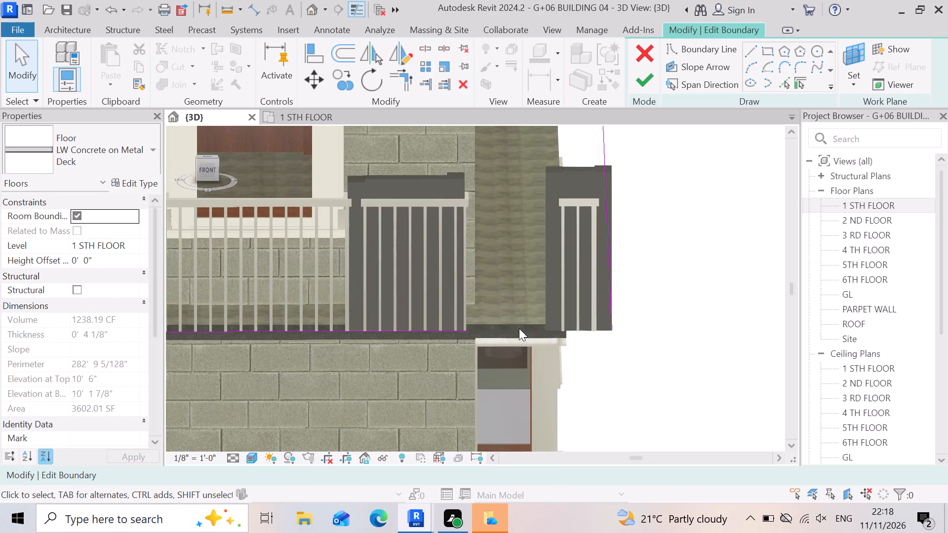
scroll(595, 373, down, 8)
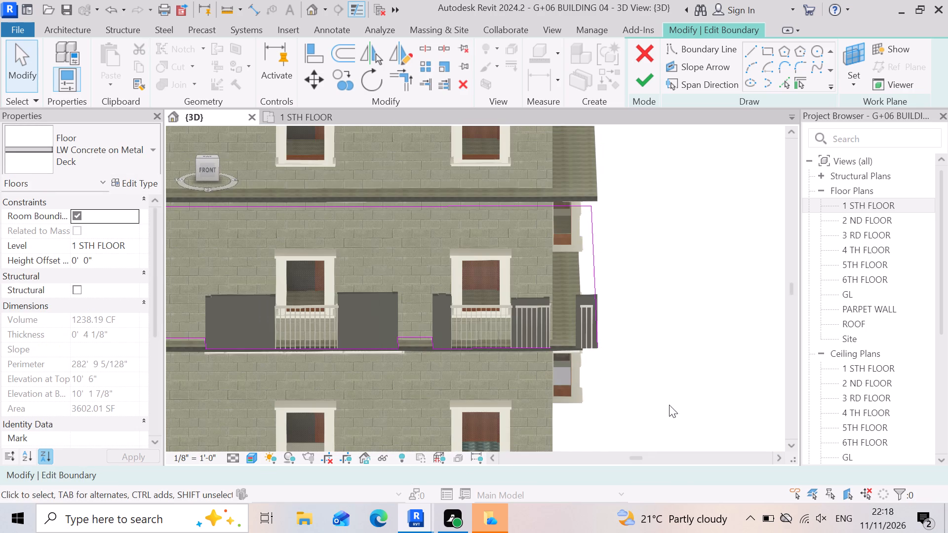
scroll(599, 381, up, 10)
scroll(518, 305, down, 9)
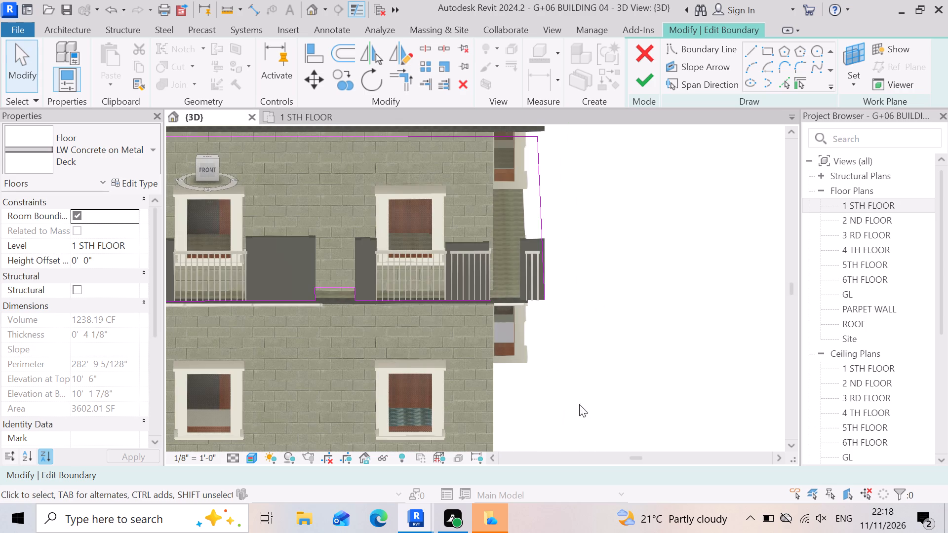
scroll(512, 293, up, 13)
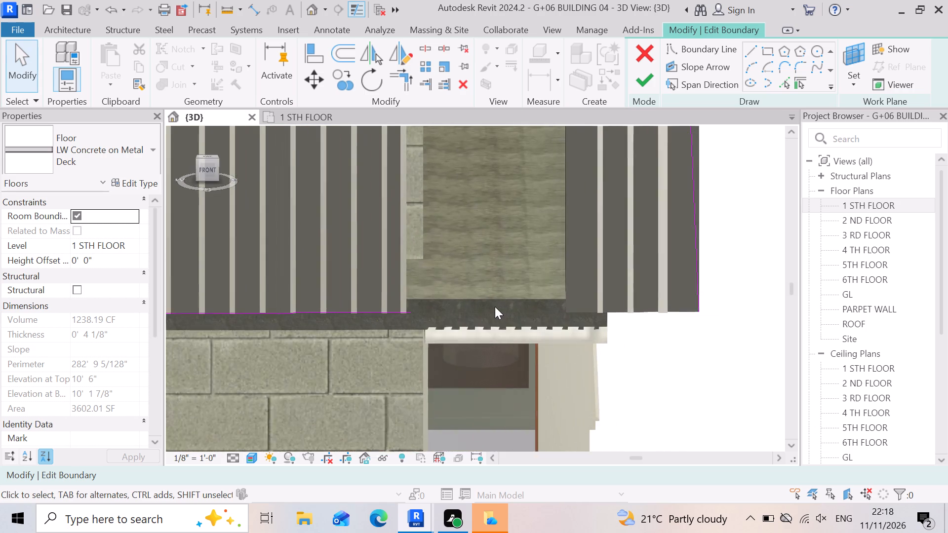
scroll(443, 317, up, 3)
scroll(527, 329, down, 3)
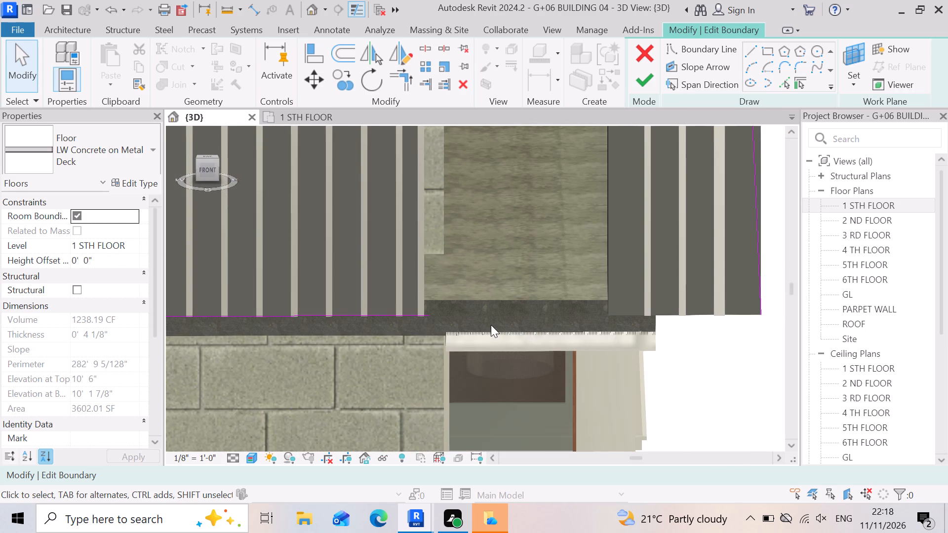
scroll(470, 336, down, 1)
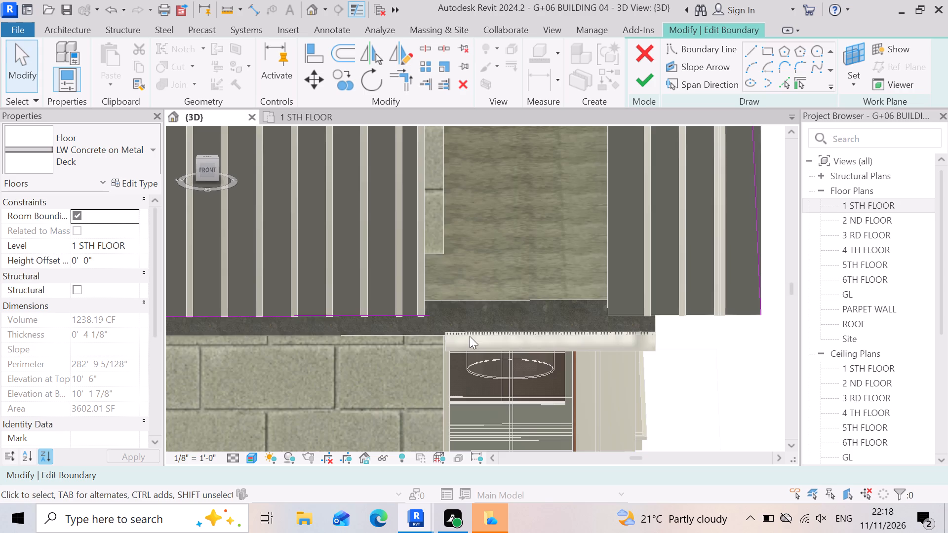
scroll(470, 336, down, 3)
scroll(489, 334, up, 3)
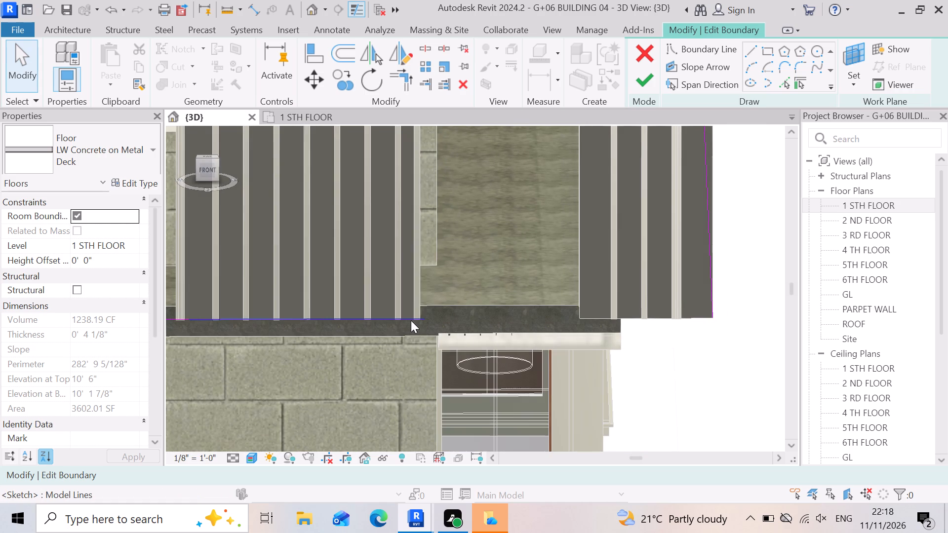
click(410, 320)
drag(424, 318, 440, 321)
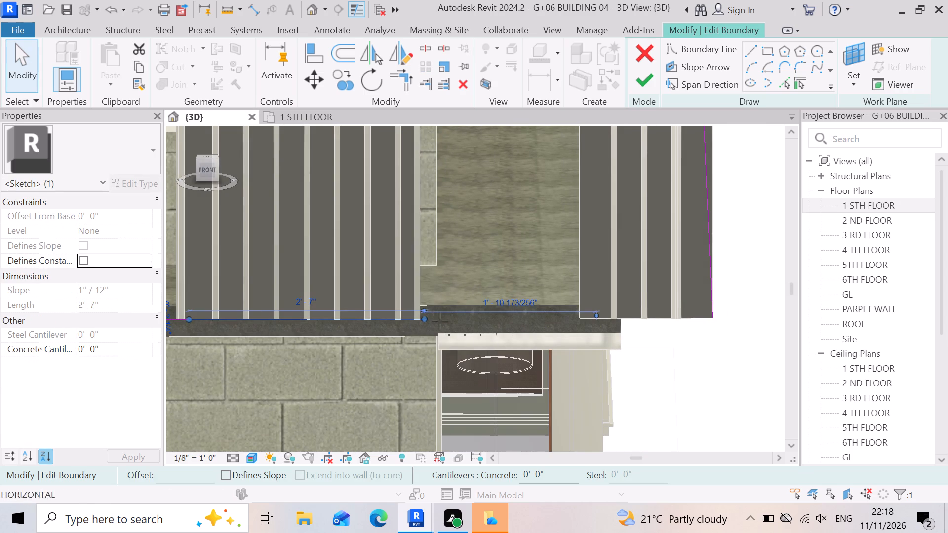
drag(440, 321, 704, 332)
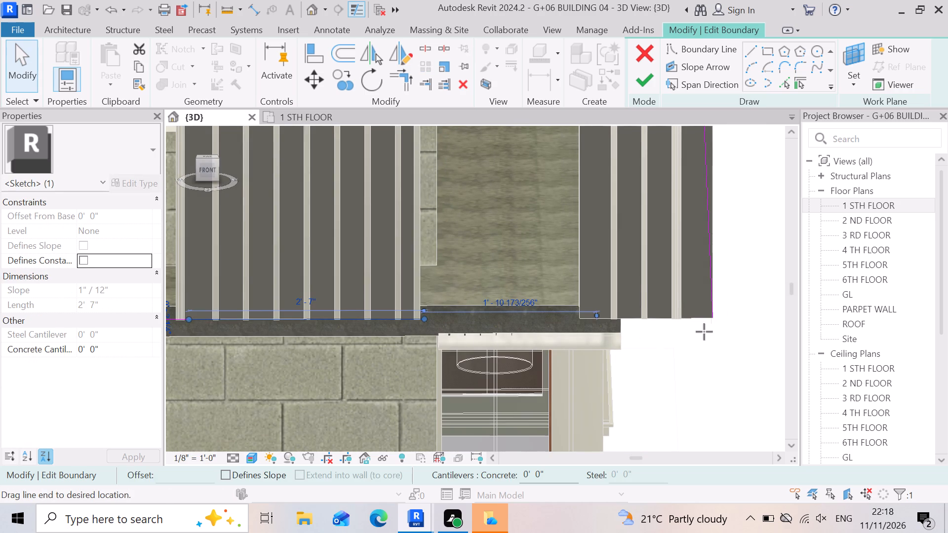
drag(704, 332, 711, 316)
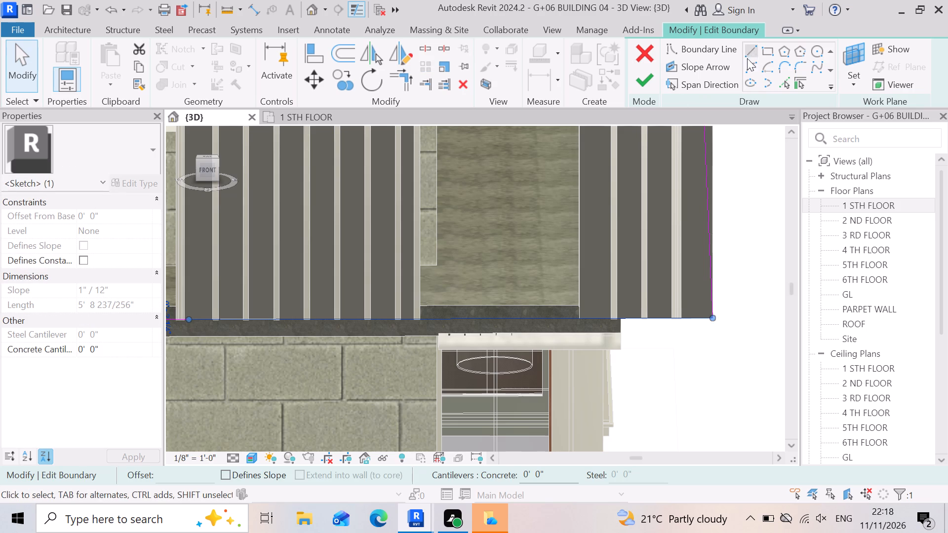
Trim/extend the stretched front boundary line and the slab's outer side line to meet in a corner.
click(404, 81)
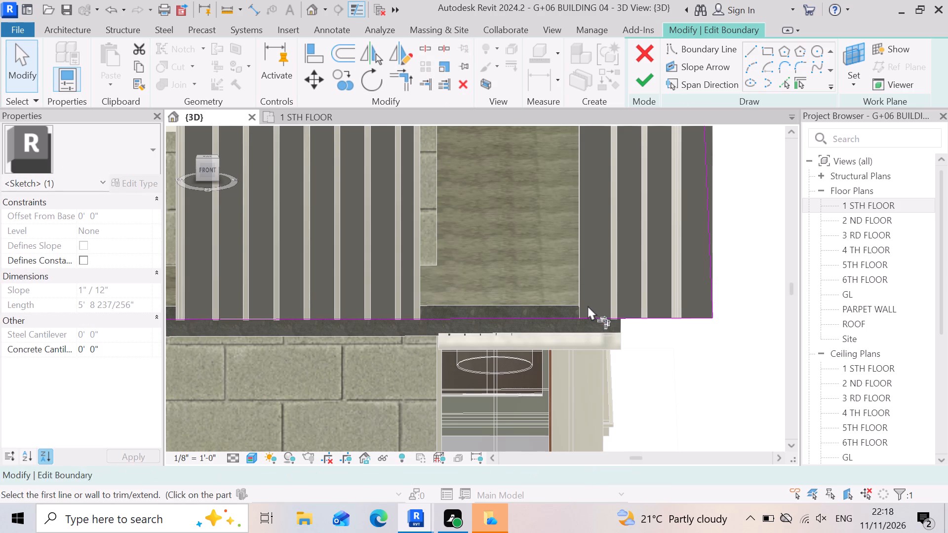
click(577, 319)
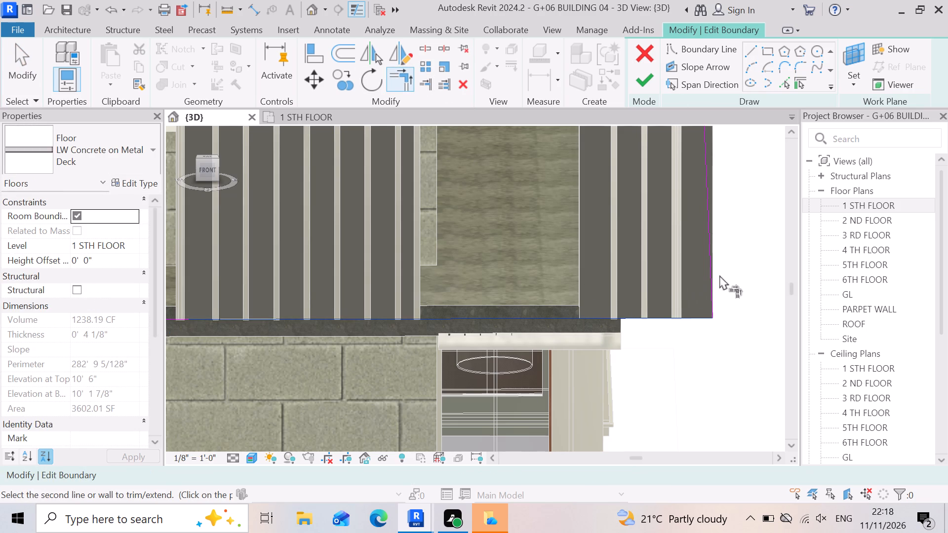
click(711, 272)
click(719, 308)
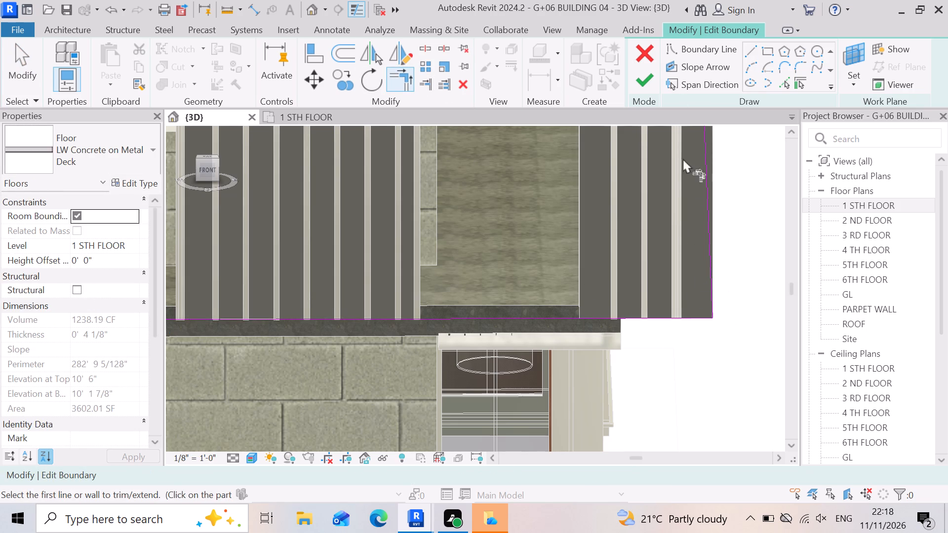
Finish the floor boundary edit and clear the slab selection.
click(643, 81)
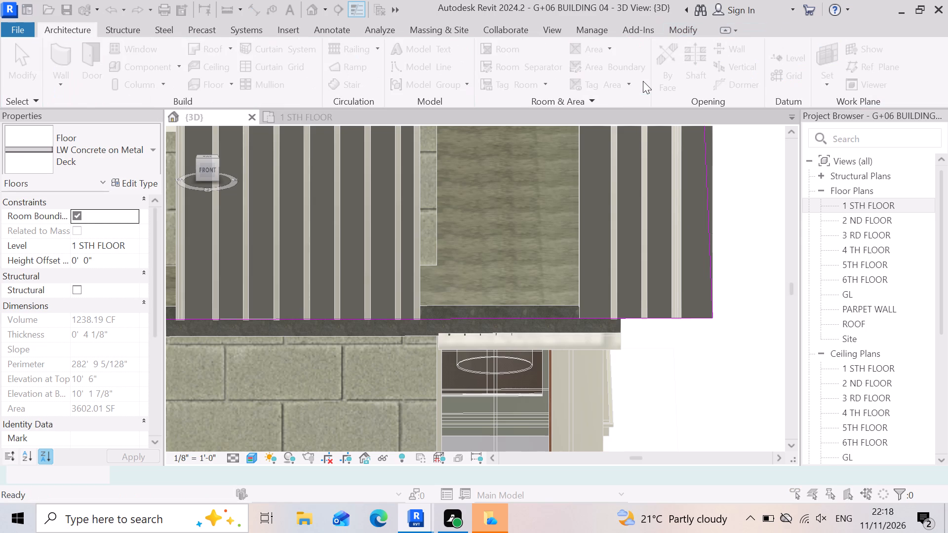
click(523, 265)
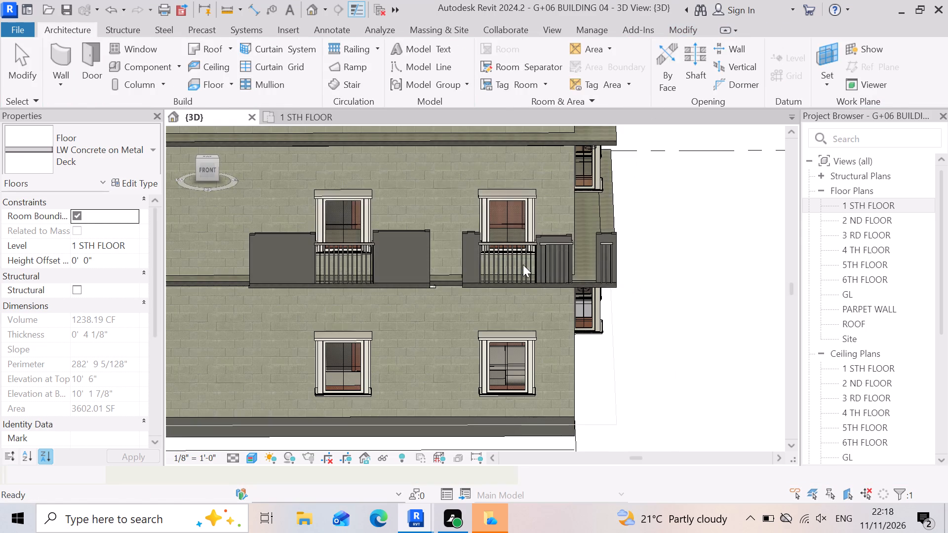
scroll(504, 284, down, 3)
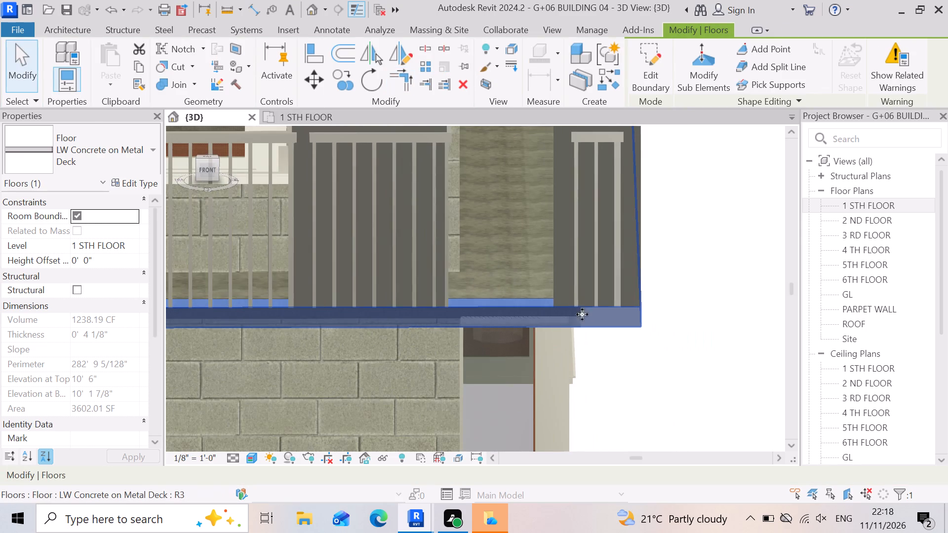
click(707, 353)
Examine the walls and railings standing on the balcony slab near the building's outer corner.
scroll(536, 301, down, 5)
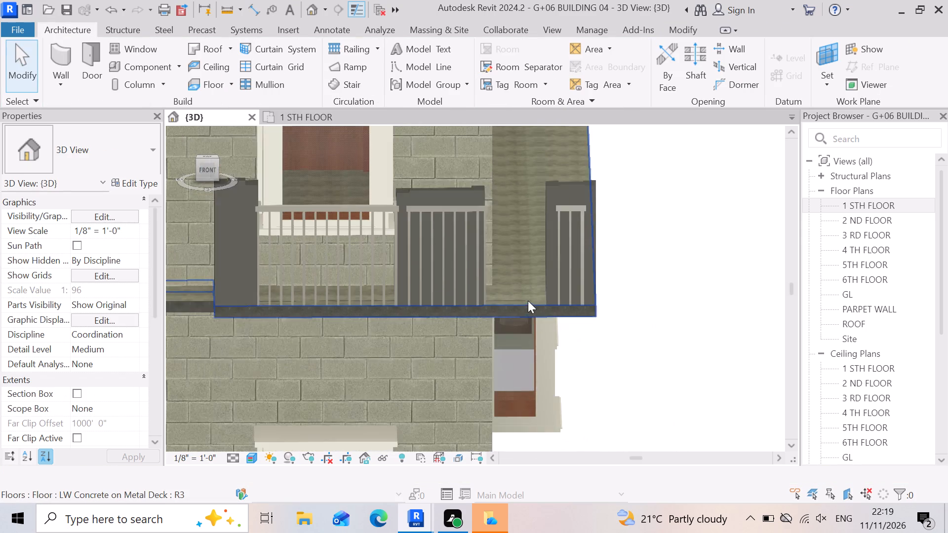
scroll(652, 361, down, 3)
scroll(601, 297, up, 6)
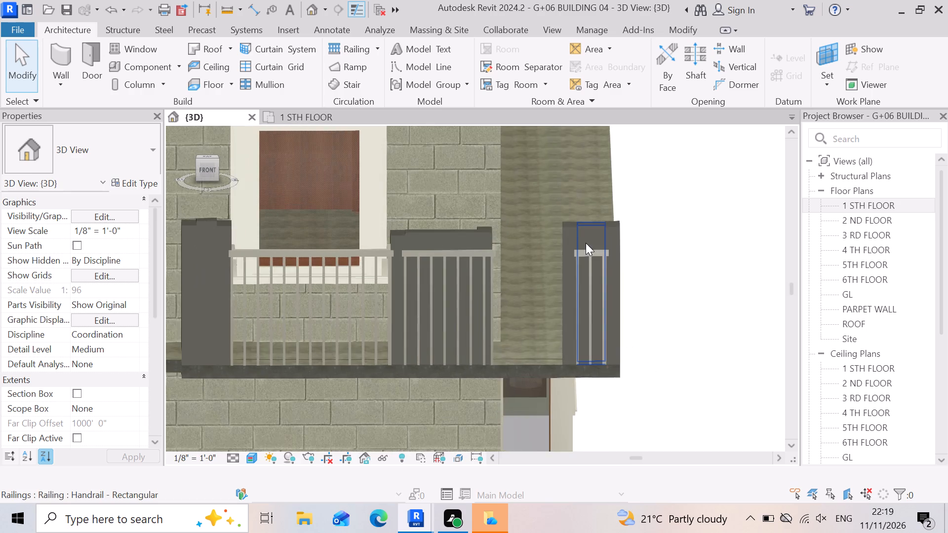
scroll(586, 243, up, 5)
scroll(606, 235, down, 2)
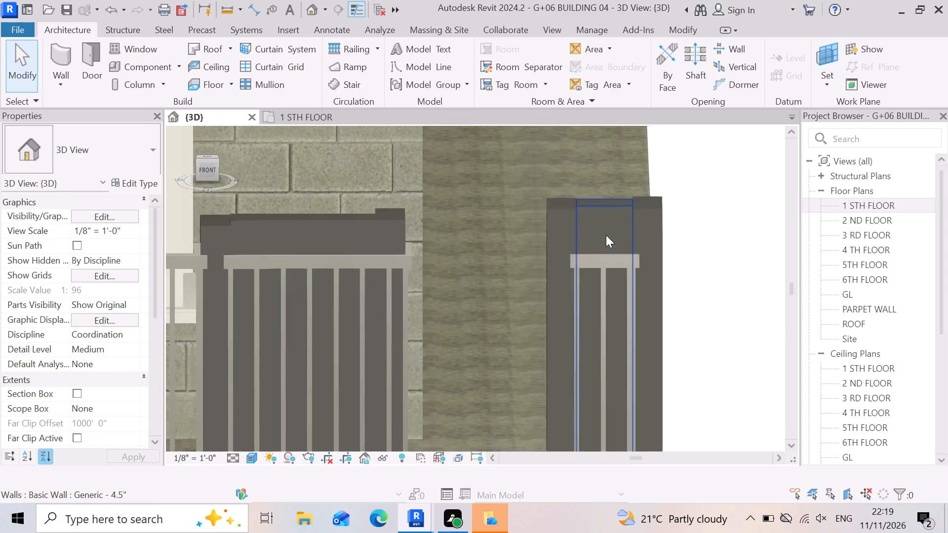
scroll(302, 256, up, 3)
scroll(218, 275, up, 2)
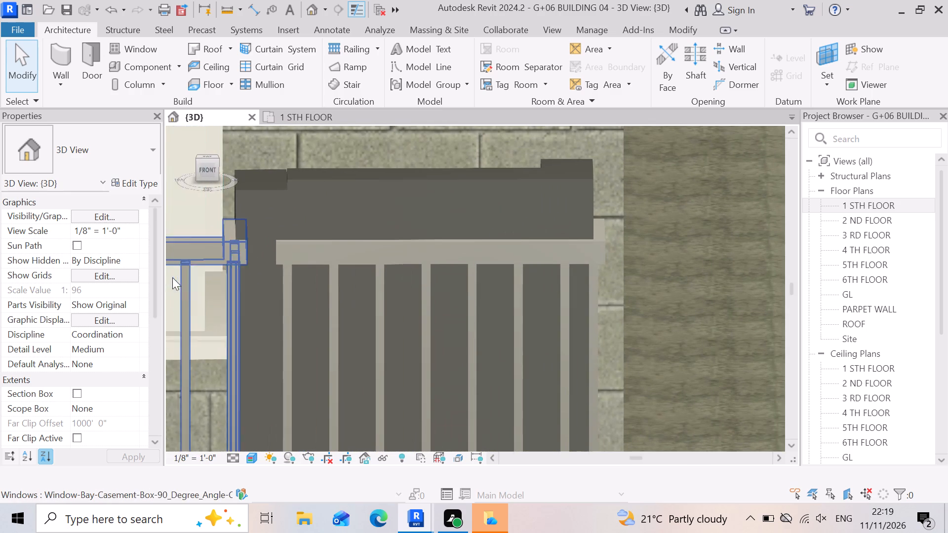
scroll(505, 205, down, 11)
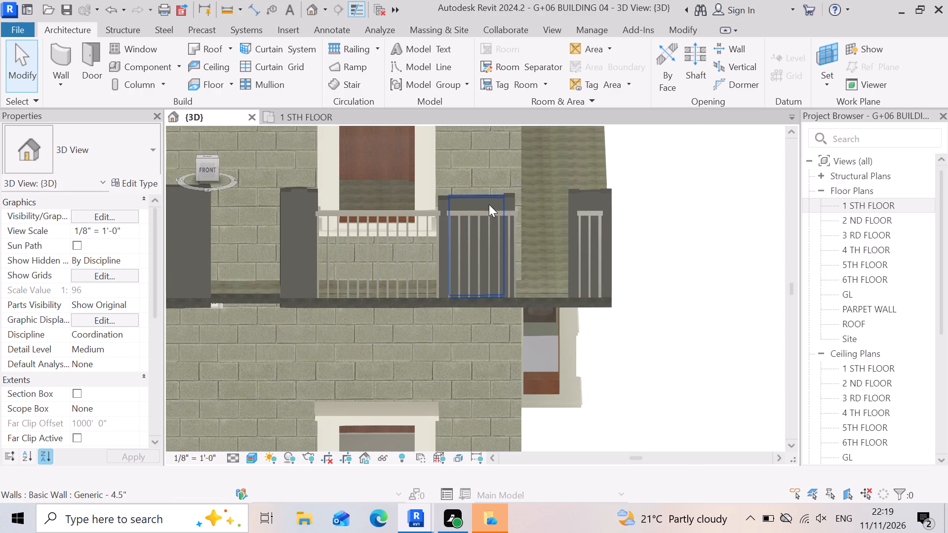
Select the short rectangular handrail between the window railing and the open gap at the balcony's front edge.
scroll(457, 282, up, 3)
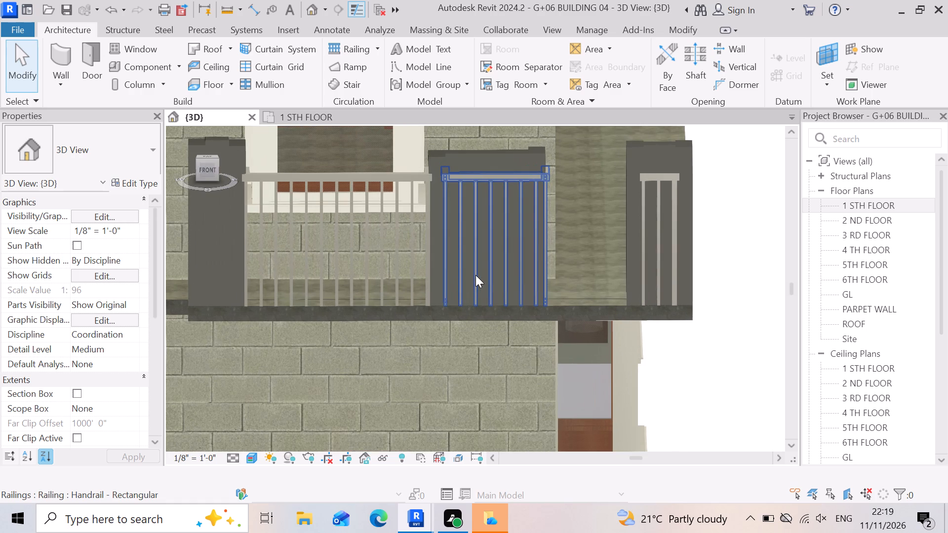
click(475, 275)
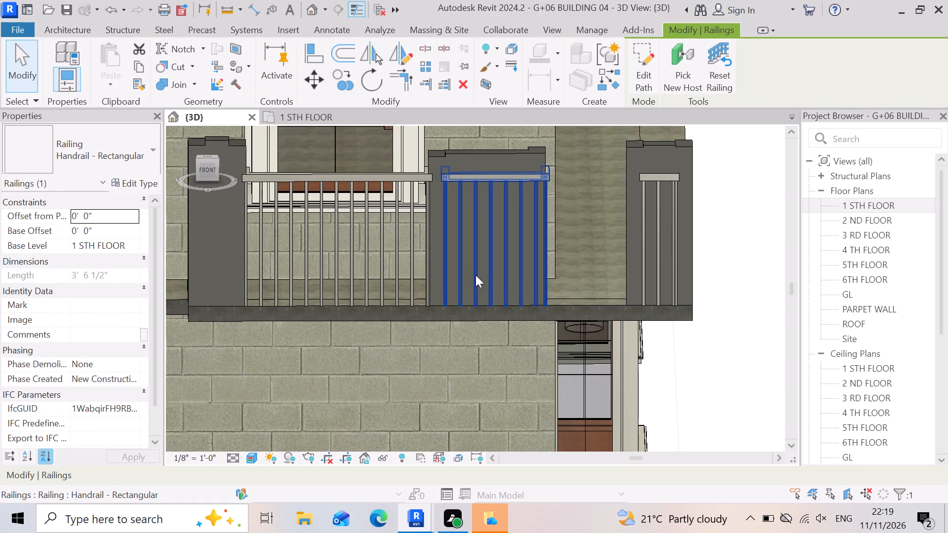
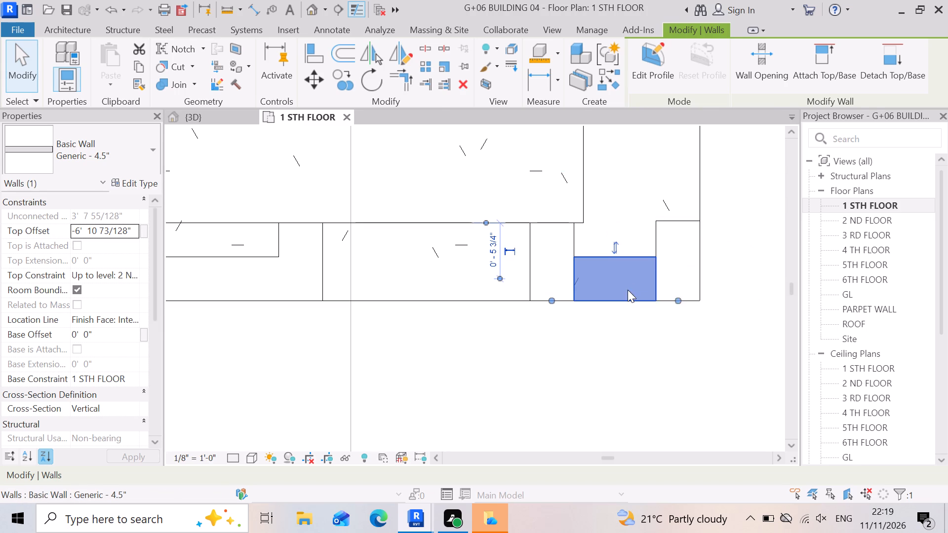
Examine the balcony slab's front edge and the wall pieces near its outer corner in the 3D view.
scroll(612, 290, up, 3)
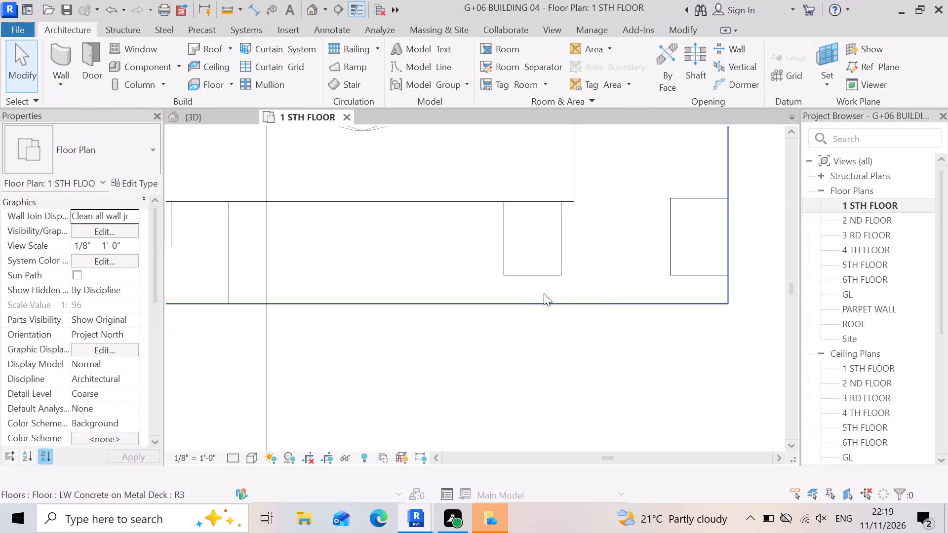
scroll(528, 284, up, 4)
click(213, 117)
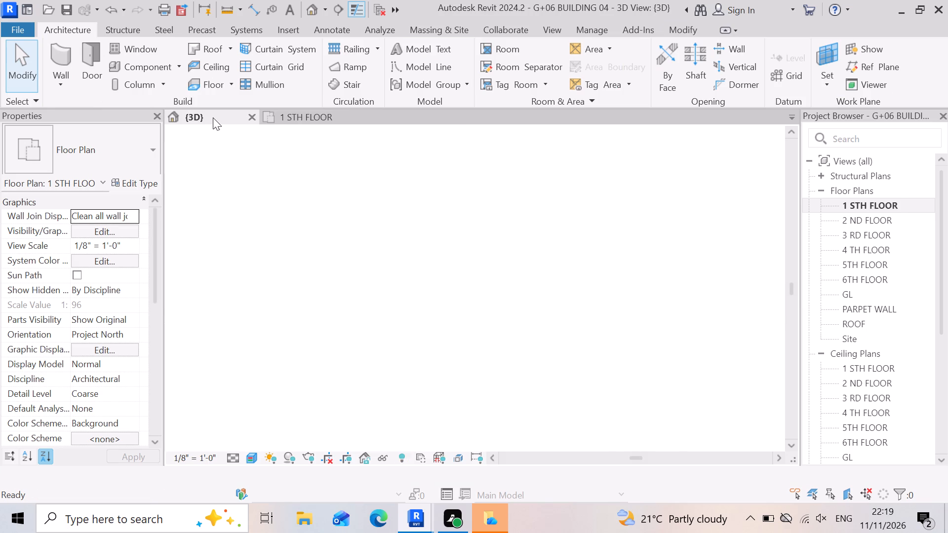
scroll(681, 312, up, 6)
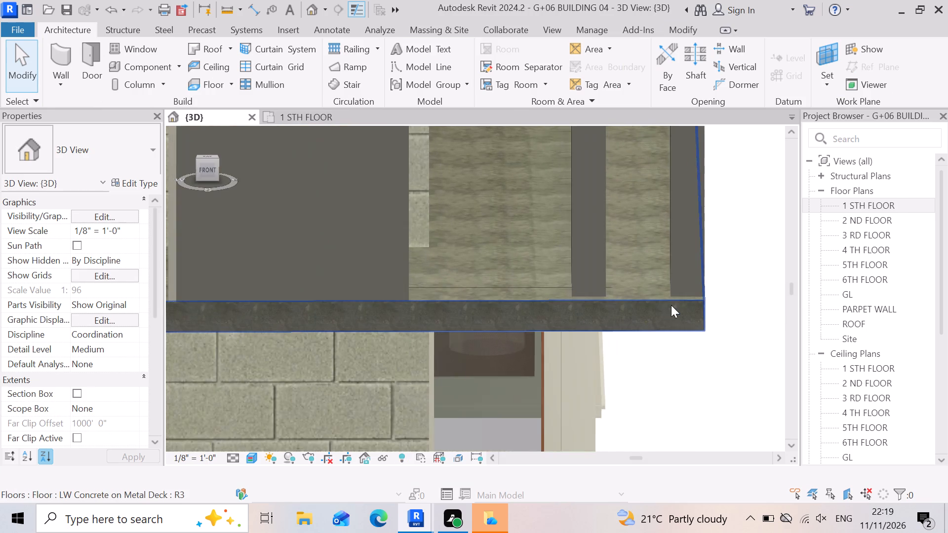
scroll(671, 305, up, 3)
scroll(614, 301, up, 6)
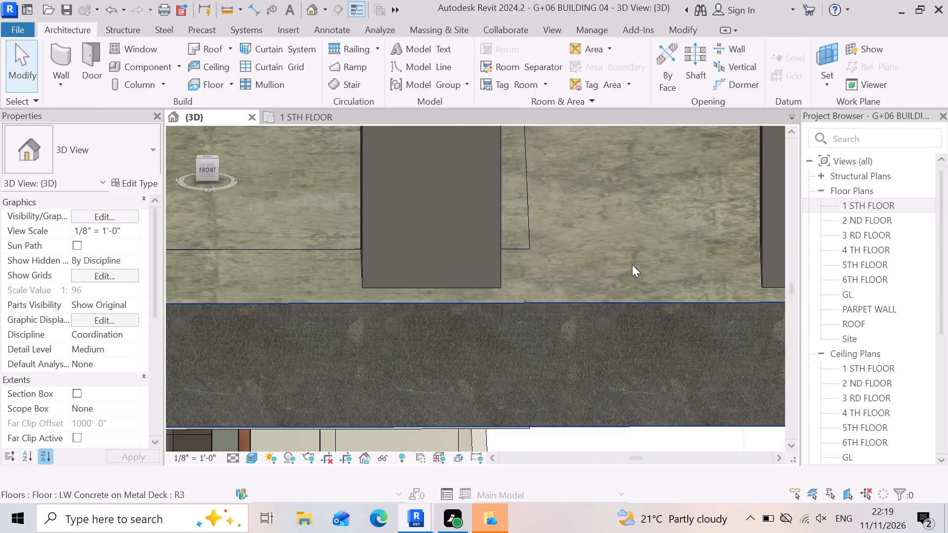
scroll(633, 264, down, 14)
scroll(694, 363, down, 3)
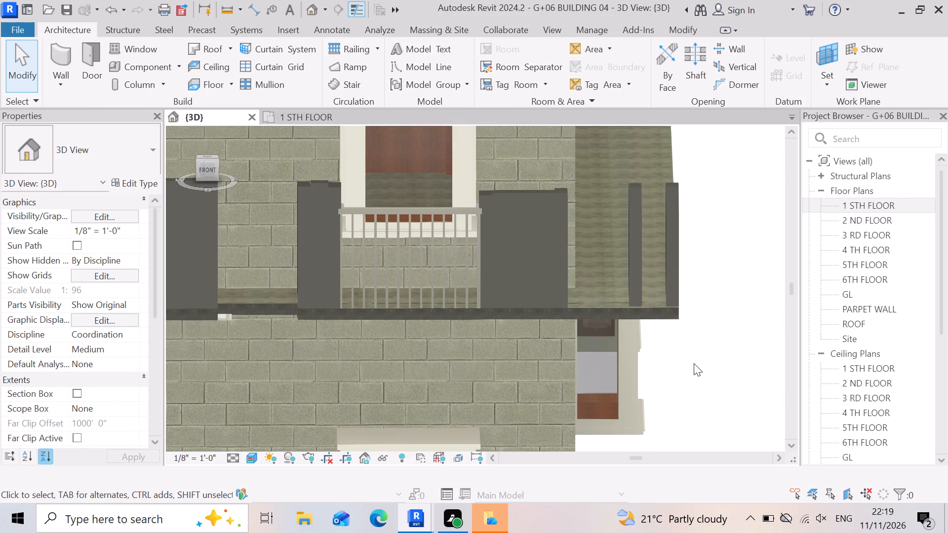
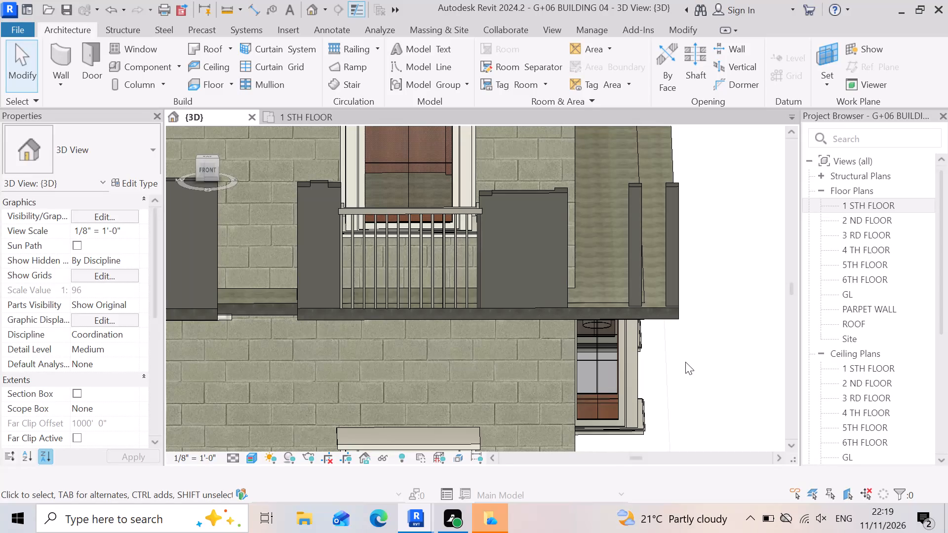
Undo the last change to the front wall piece at the balcony's outer corner.
key(ctrl+z)
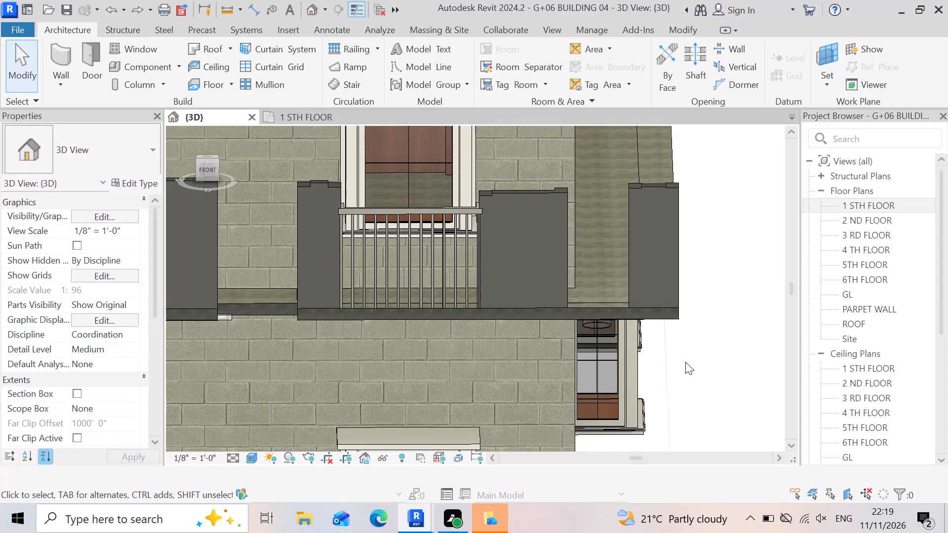
Examine the balcony slab's front edge and the 4.5" wall pieces on it in the 3D and 1 STH FLOOR views.
scroll(564, 319, up, 11)
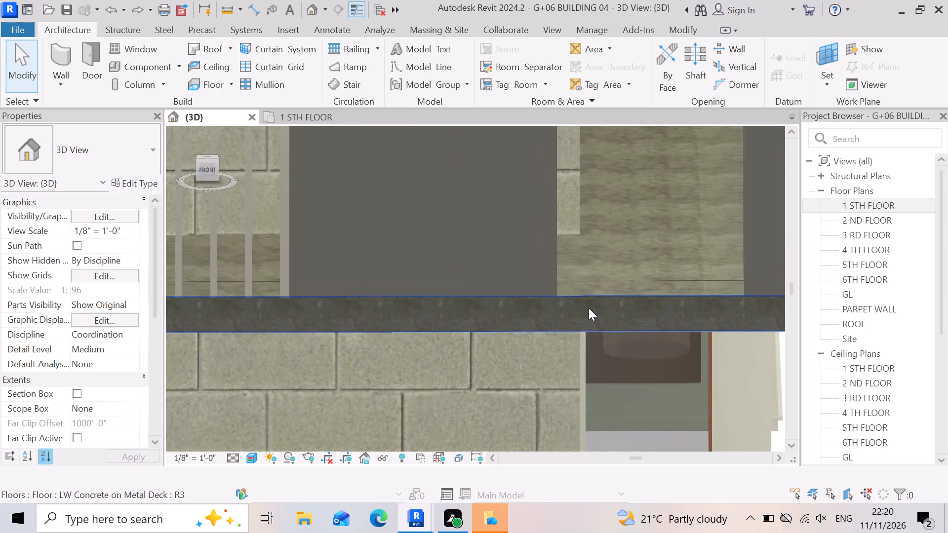
scroll(589, 308, up, 1)
scroll(545, 296, up, 3)
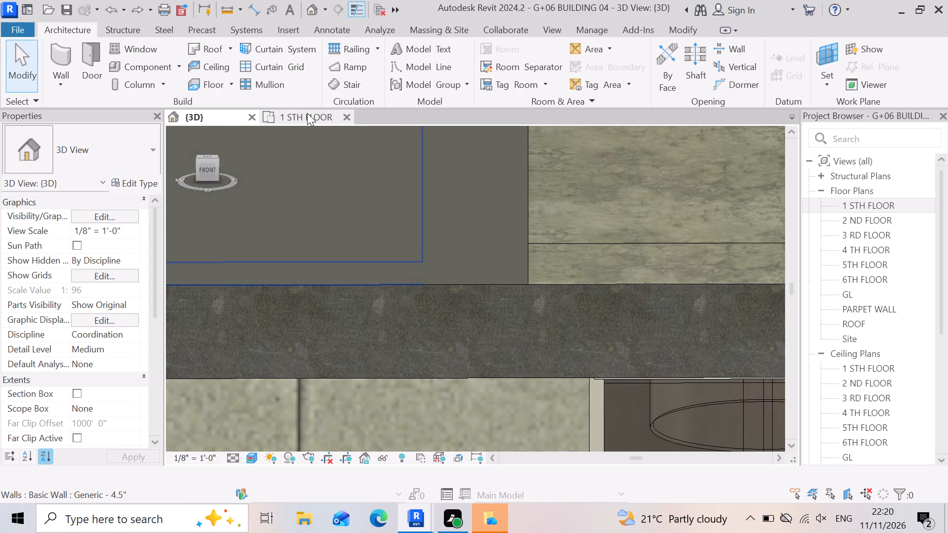
click(301, 117)
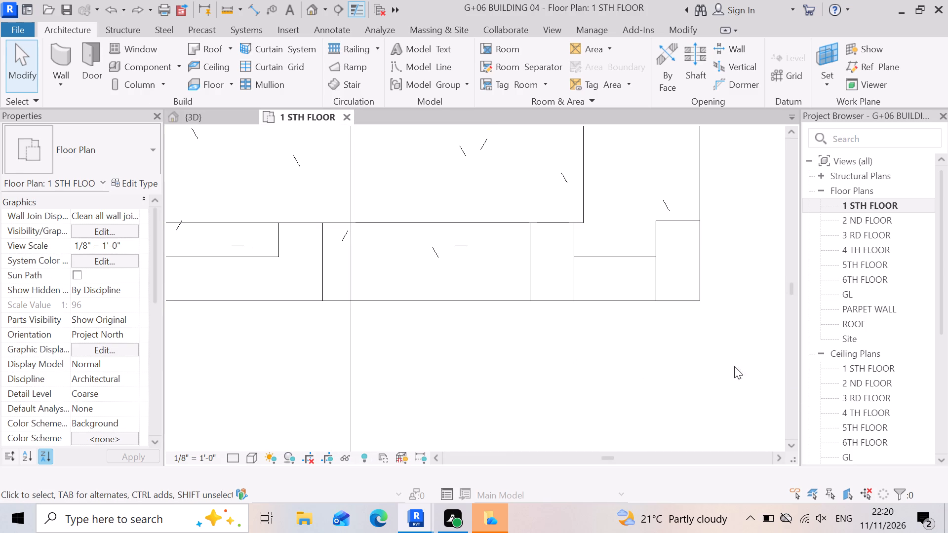
click(720, 374)
scroll(605, 276, down, 4)
click(509, 258)
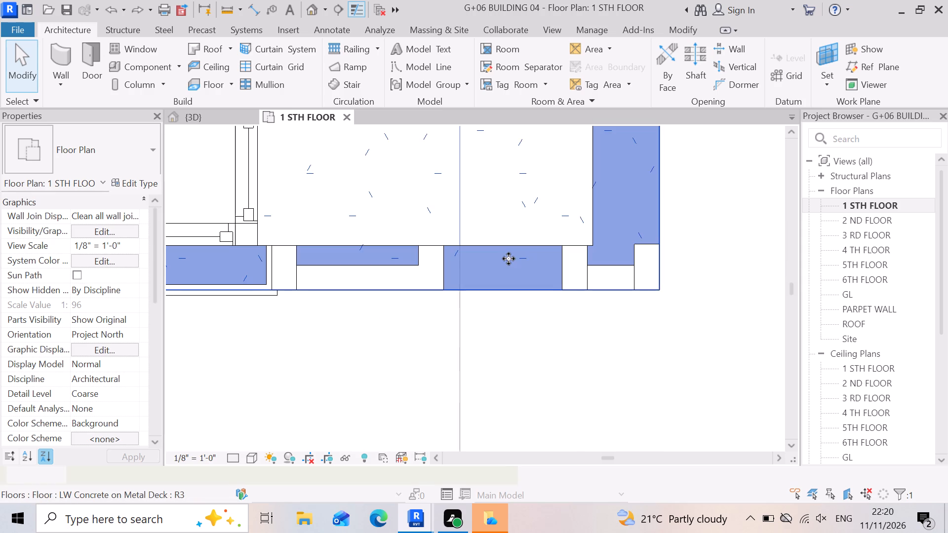
click(538, 337)
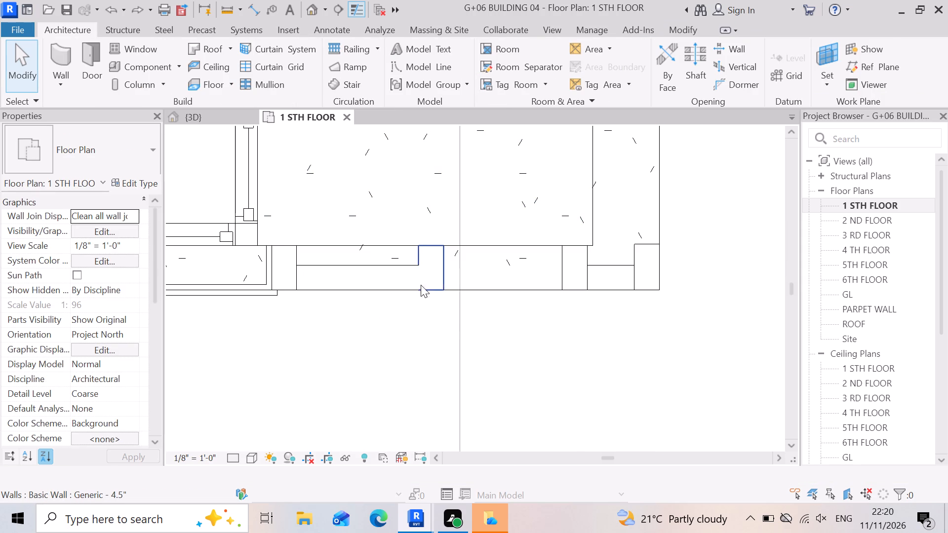
click(434, 277)
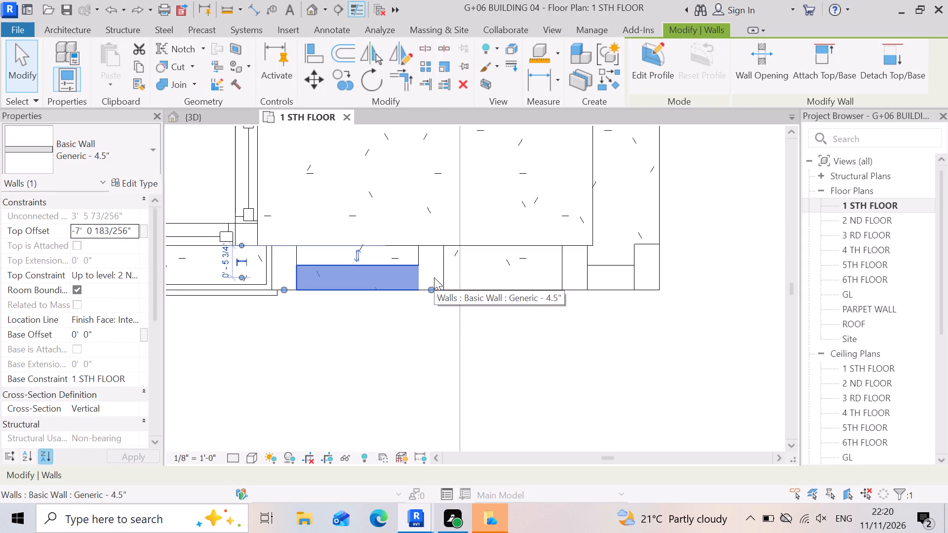
scroll(430, 283, up, 5)
click(441, 244)
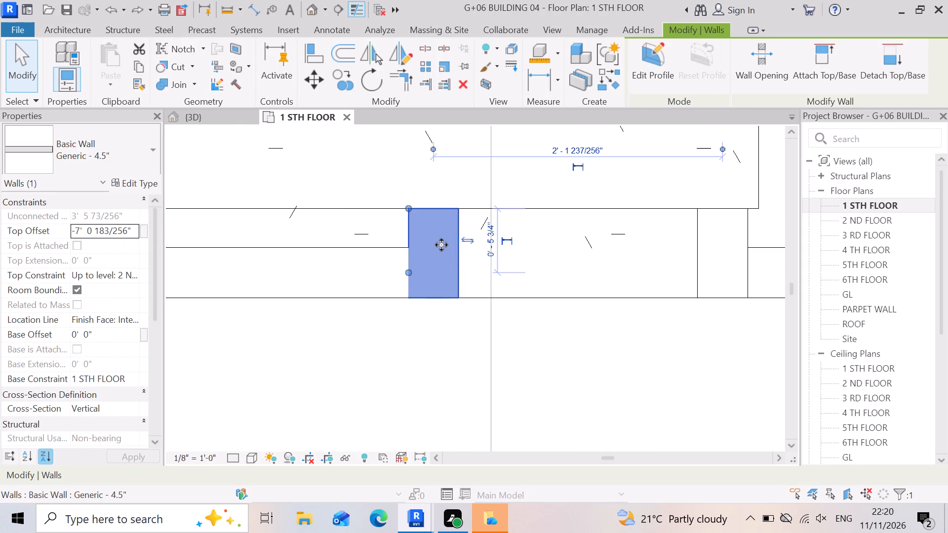
click(494, 360)
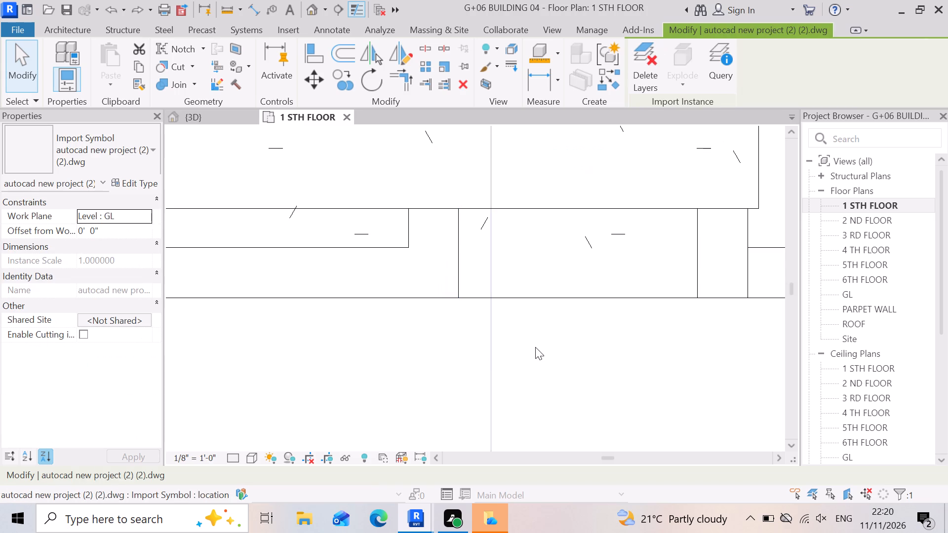
scroll(538, 341, down, 4)
click(215, 116)
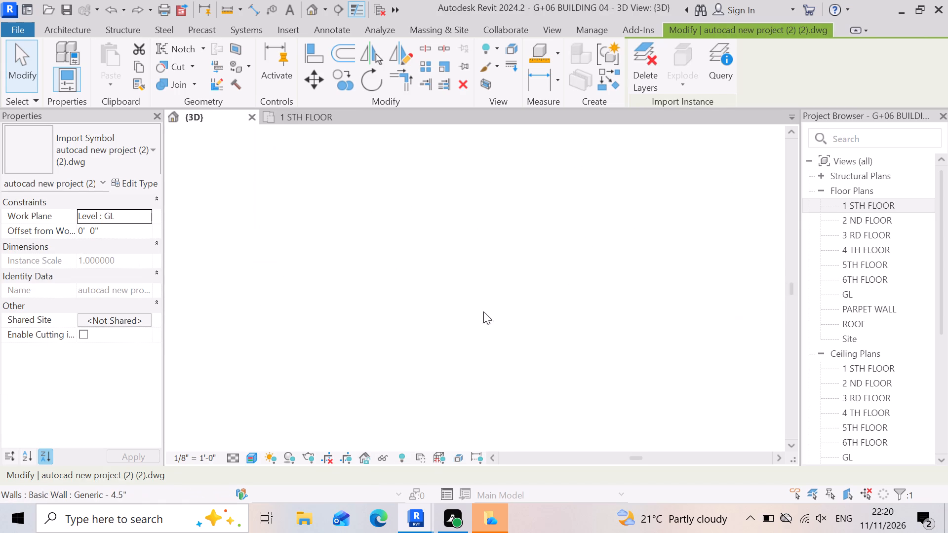
scroll(552, 293, down, 15)
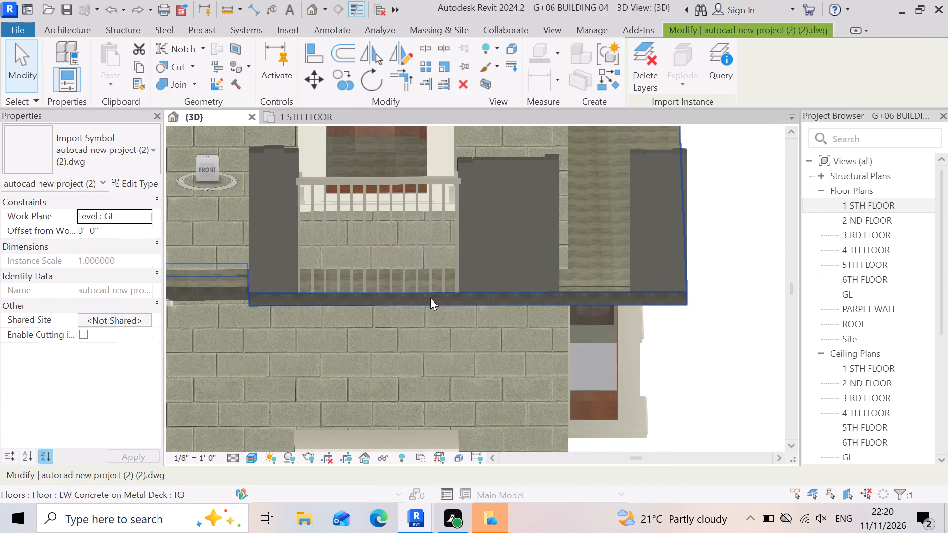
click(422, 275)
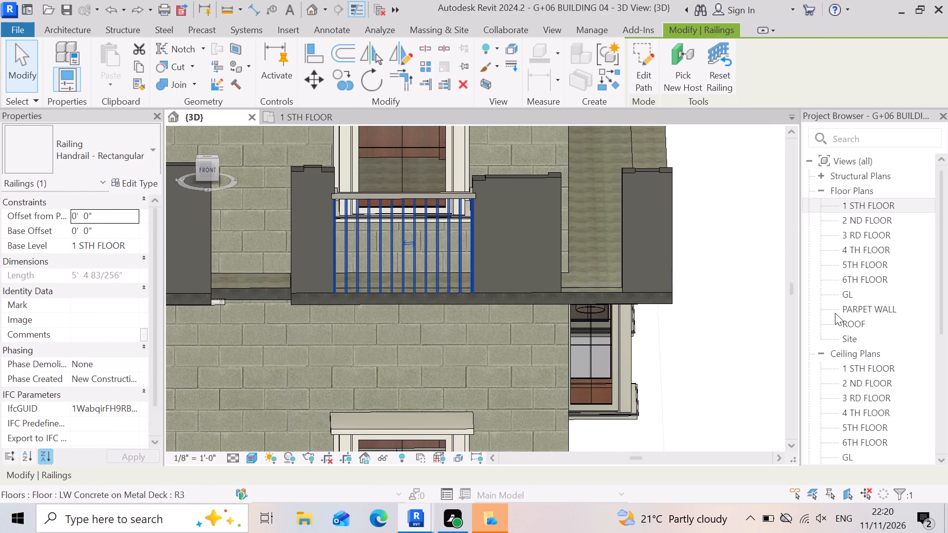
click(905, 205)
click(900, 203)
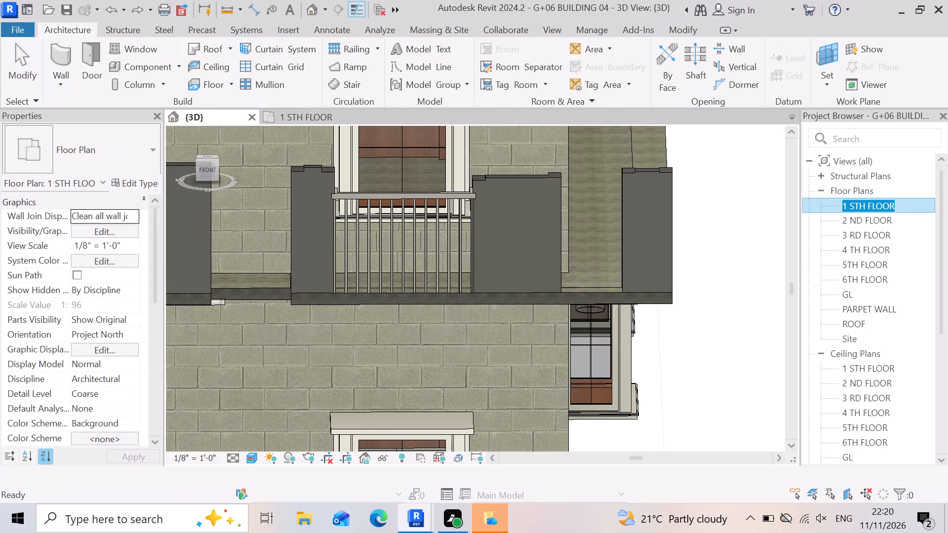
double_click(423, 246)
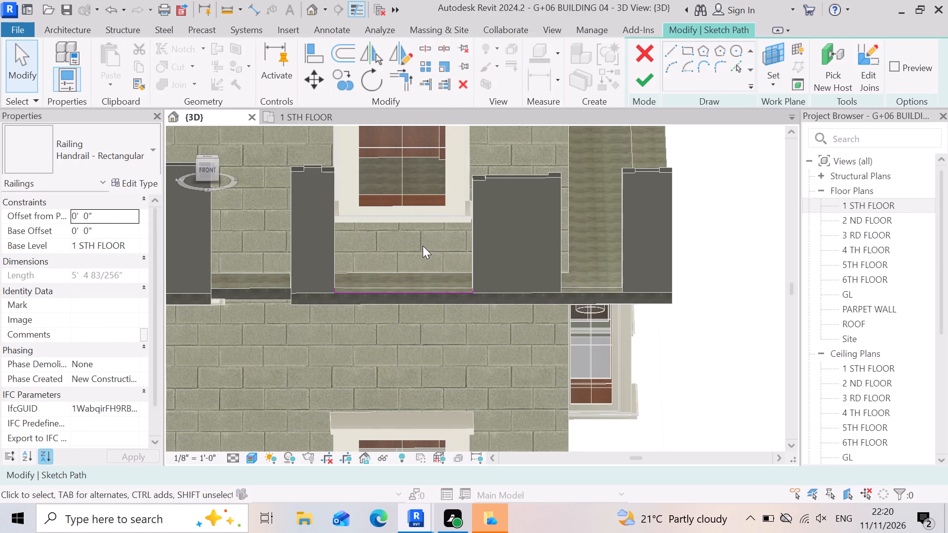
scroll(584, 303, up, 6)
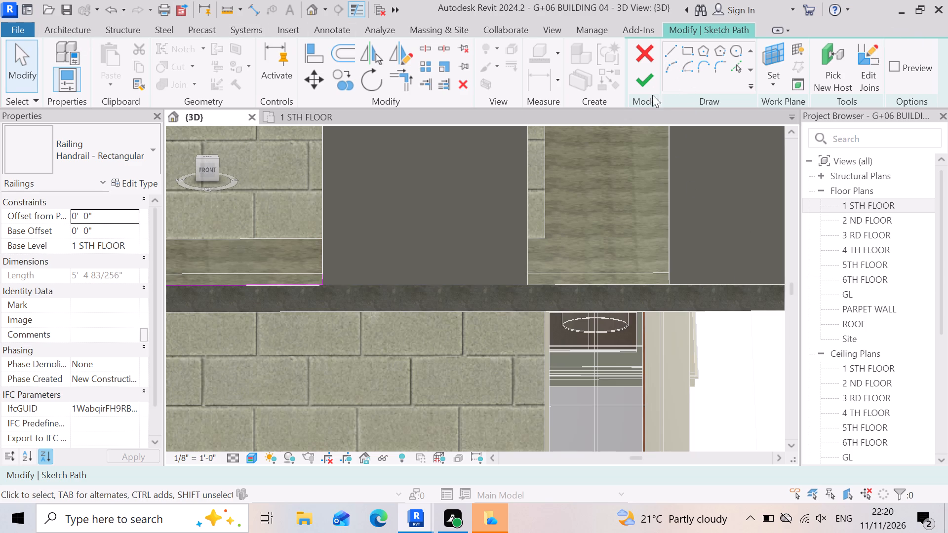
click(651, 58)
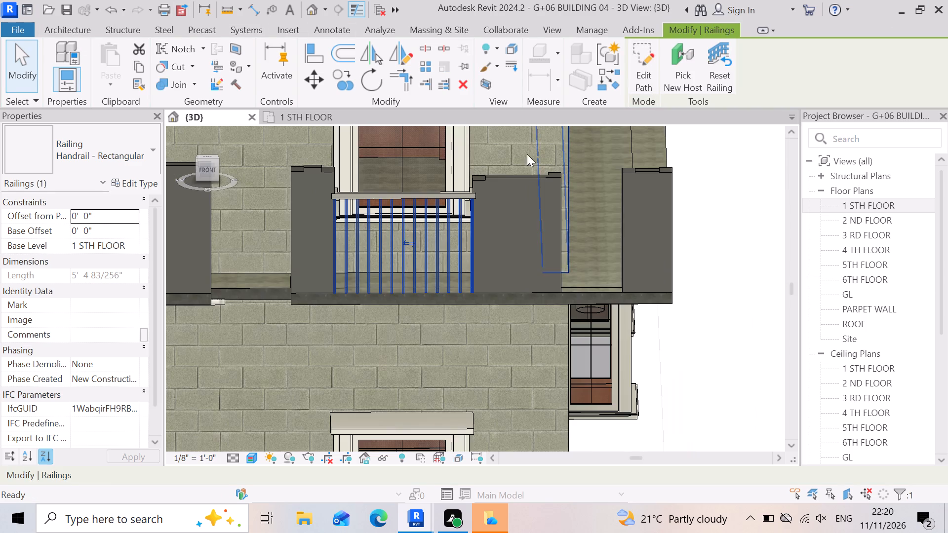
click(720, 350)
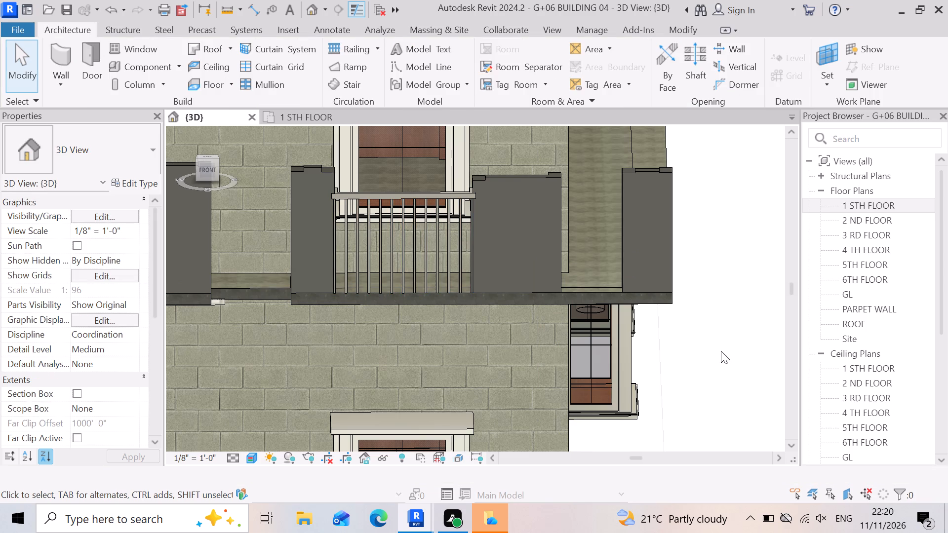
Edit the front balcony railing's path and draw a line about 1'-9" long across the gap beside the outer corner wall.
click(400, 245)
click(397, 240)
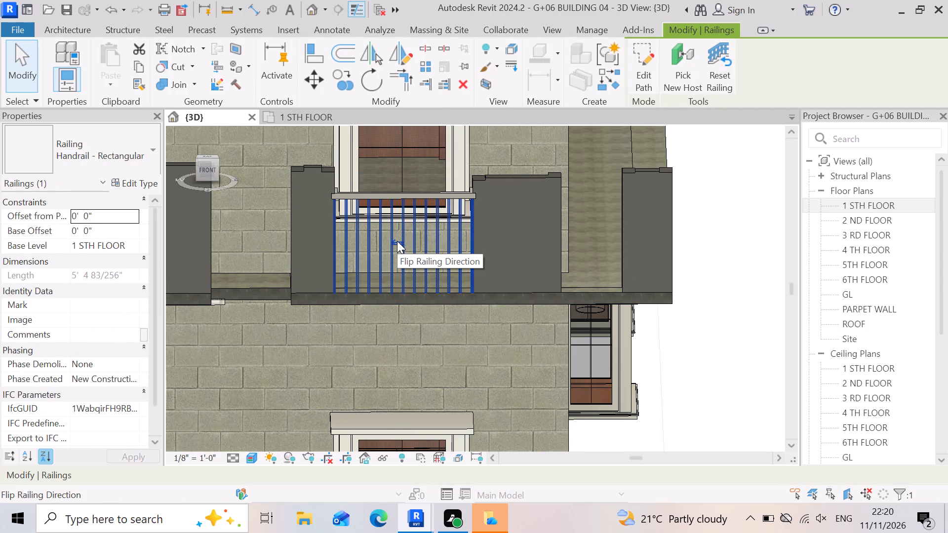
click(645, 61)
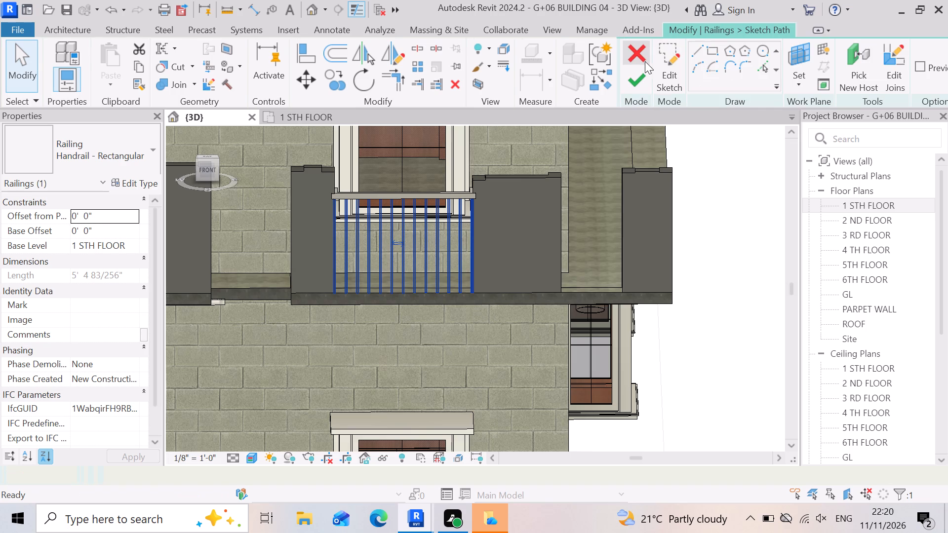
scroll(532, 294, up, 11)
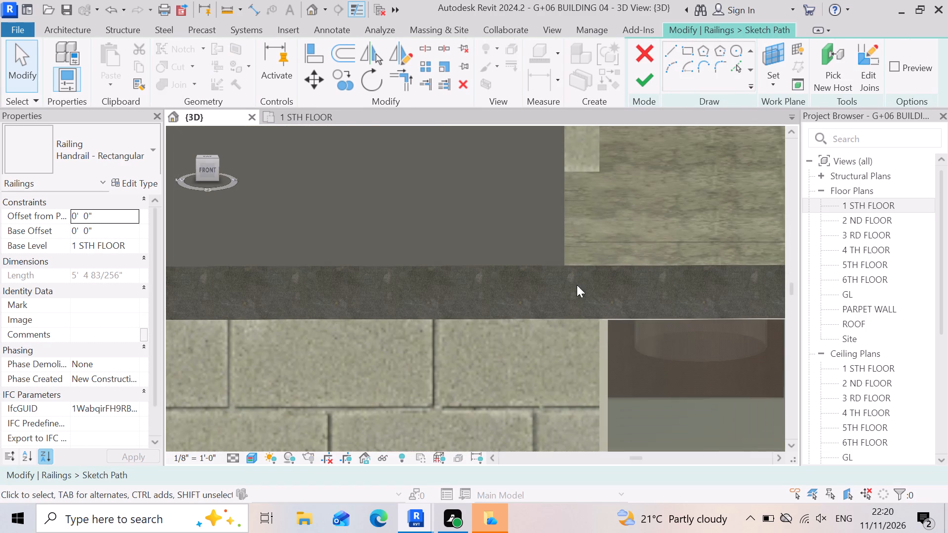
click(671, 49)
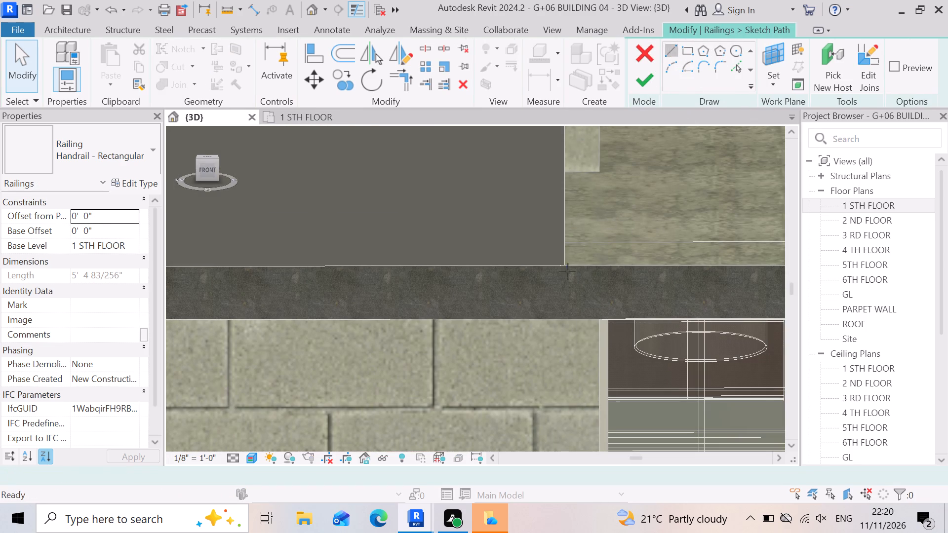
click(566, 264)
scroll(560, 262, down, 7)
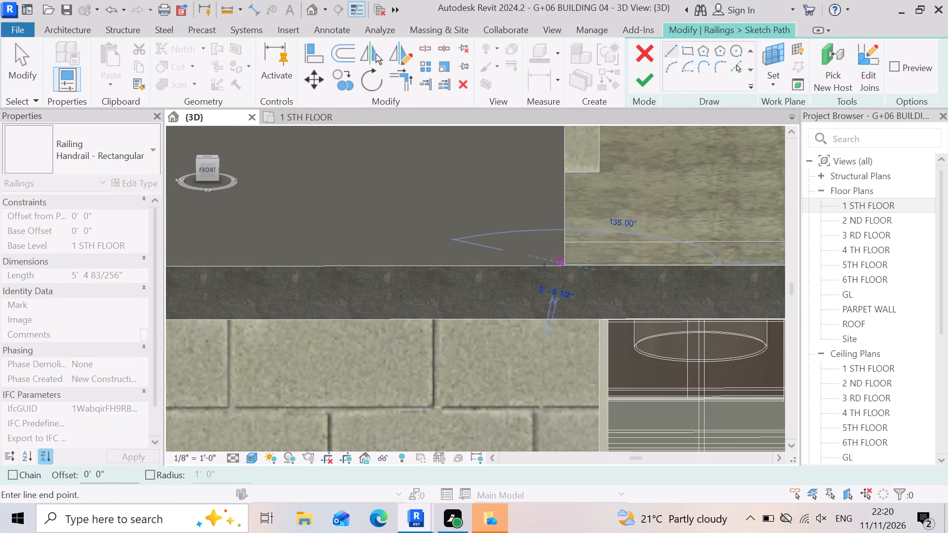
scroll(544, 270, down, 2)
scroll(657, 281, up, 7)
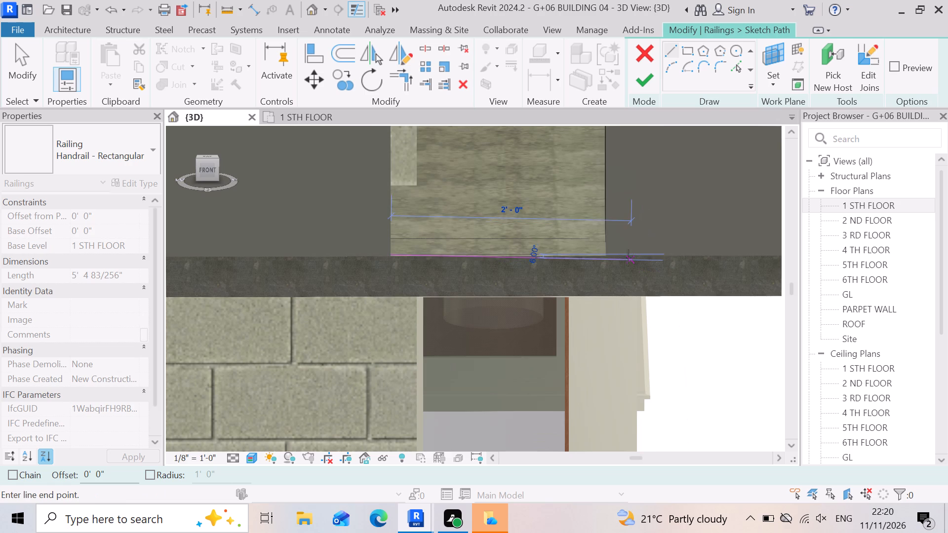
click(605, 253)
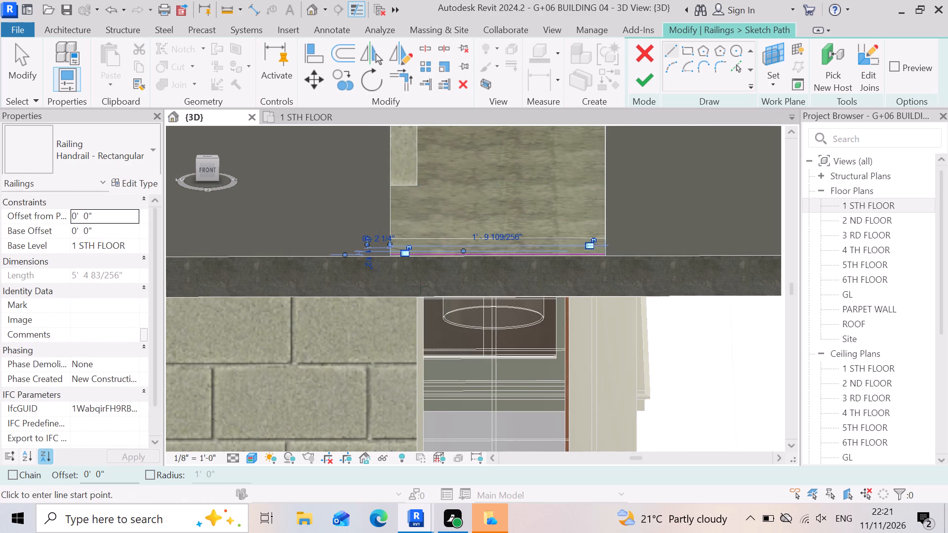
Examine how the added railing path line meets the wall's base and the slab edge.
scroll(398, 261, up, 6)
scroll(468, 295, down, 4)
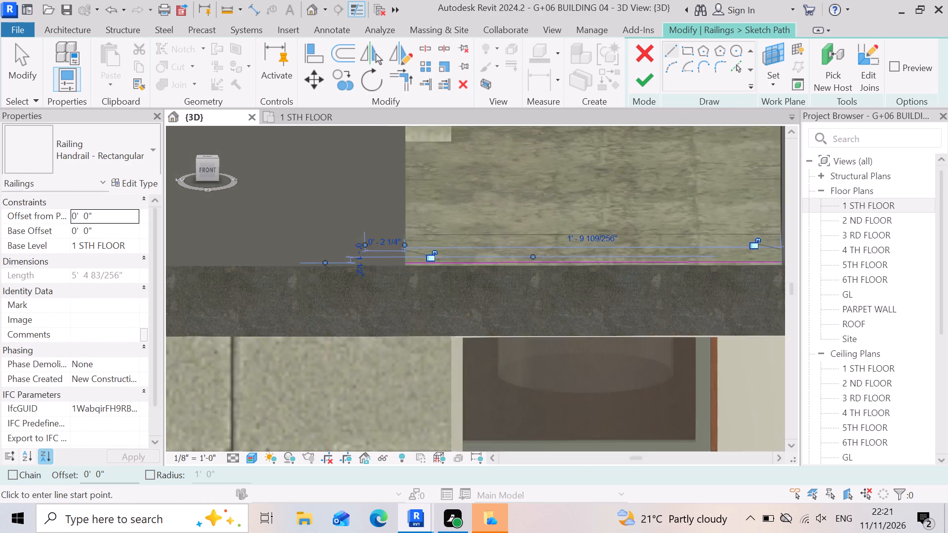
scroll(469, 277, down, 7)
scroll(594, 272, down, 4)
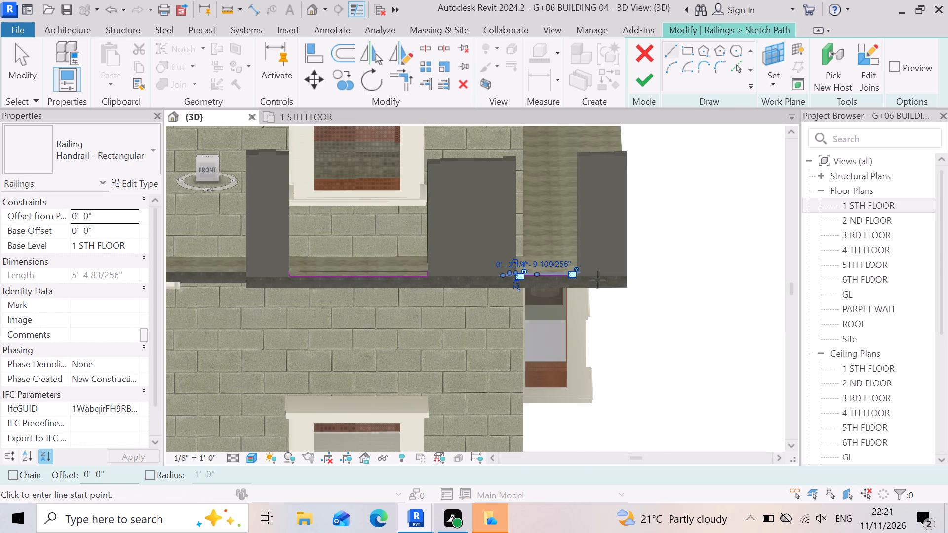
scroll(513, 232, up, 4)
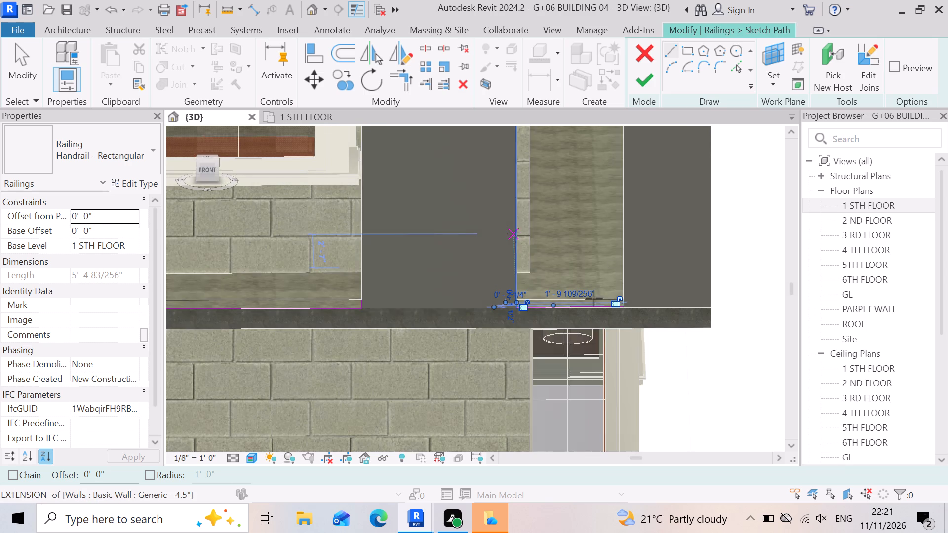
scroll(564, 346, up, 12)
scroll(476, 266, up, 3)
scroll(435, 225, up, 3)
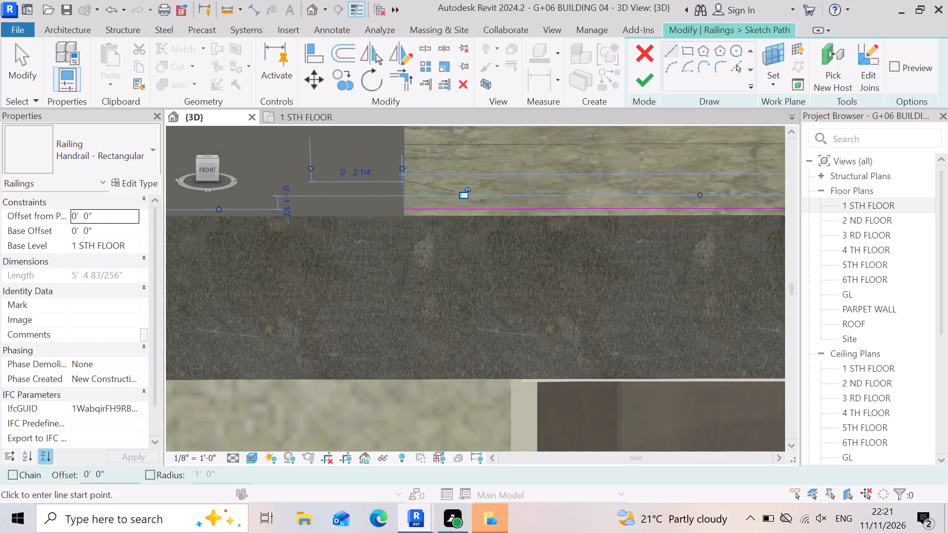
scroll(417, 208, up, 9)
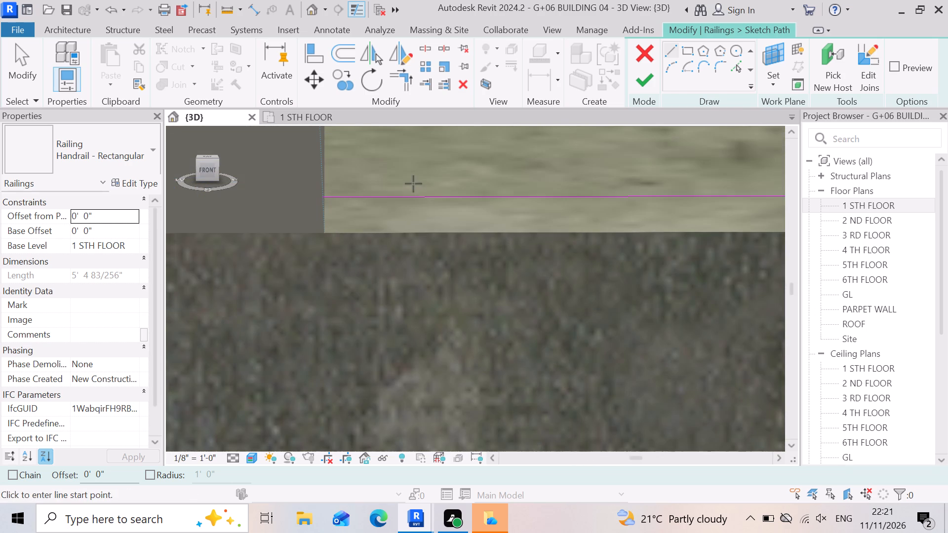
scroll(363, 212, up, 4)
scroll(431, 257, down, 4)
scroll(490, 265, down, 3)
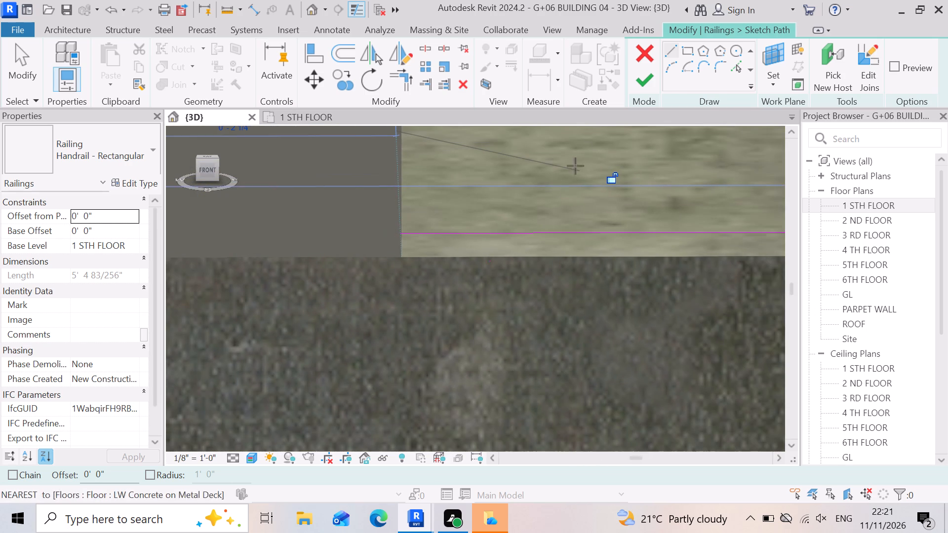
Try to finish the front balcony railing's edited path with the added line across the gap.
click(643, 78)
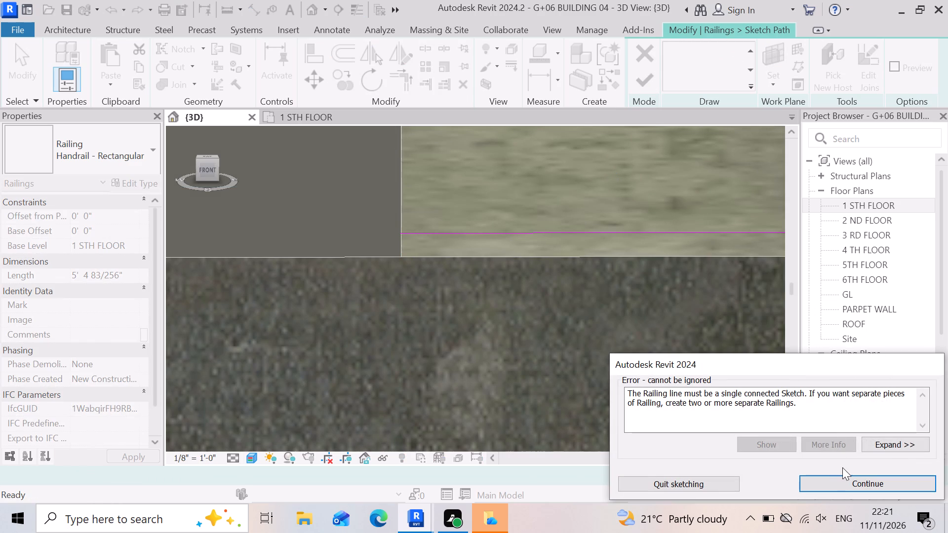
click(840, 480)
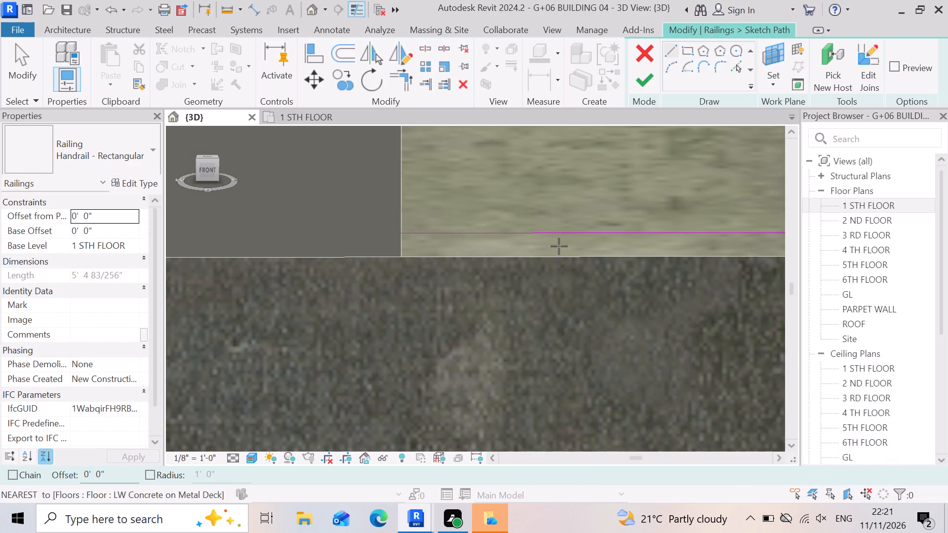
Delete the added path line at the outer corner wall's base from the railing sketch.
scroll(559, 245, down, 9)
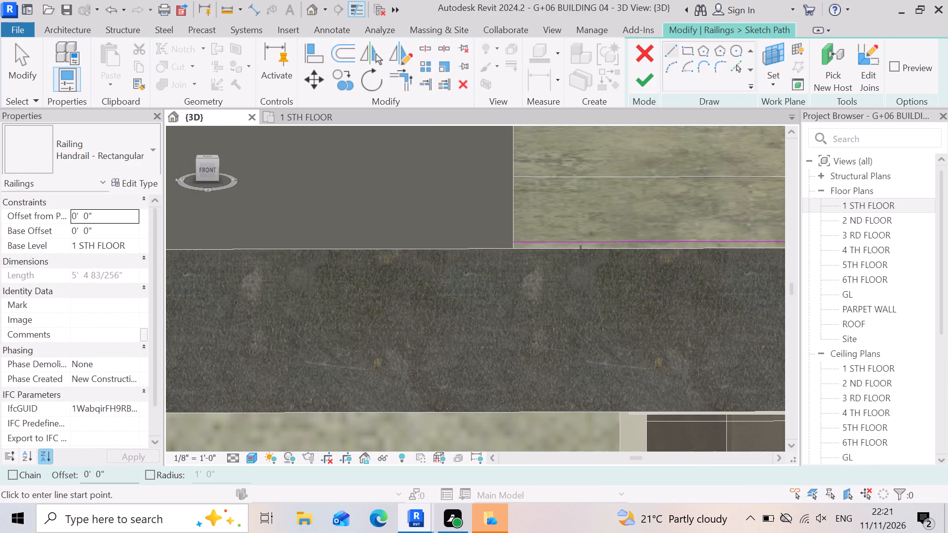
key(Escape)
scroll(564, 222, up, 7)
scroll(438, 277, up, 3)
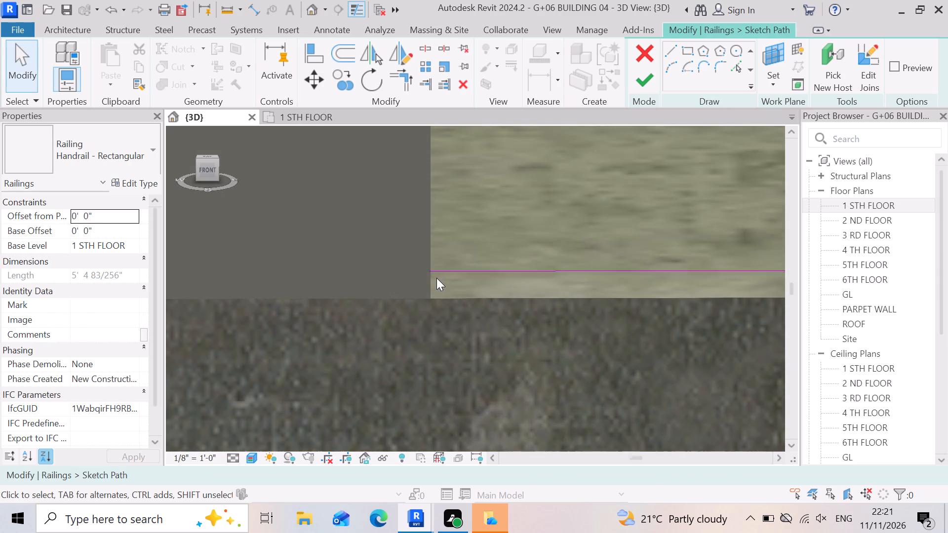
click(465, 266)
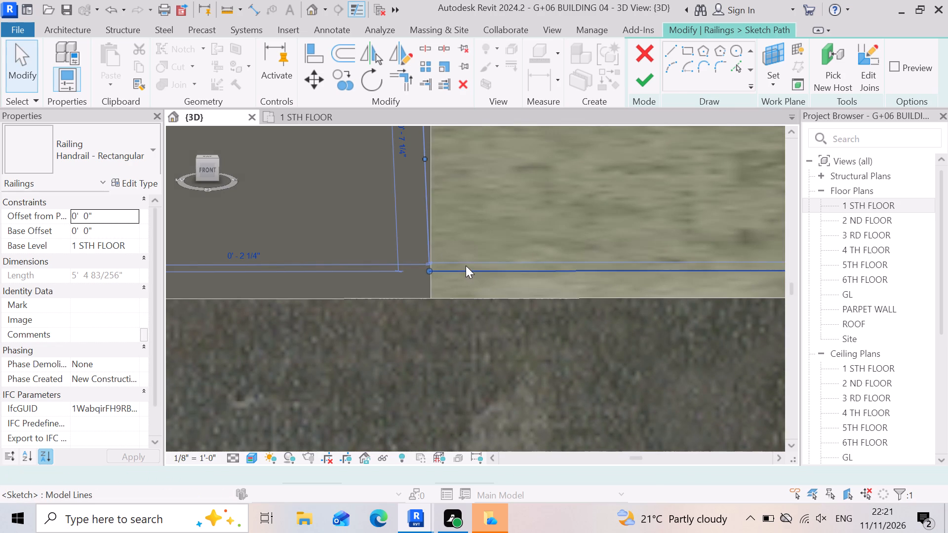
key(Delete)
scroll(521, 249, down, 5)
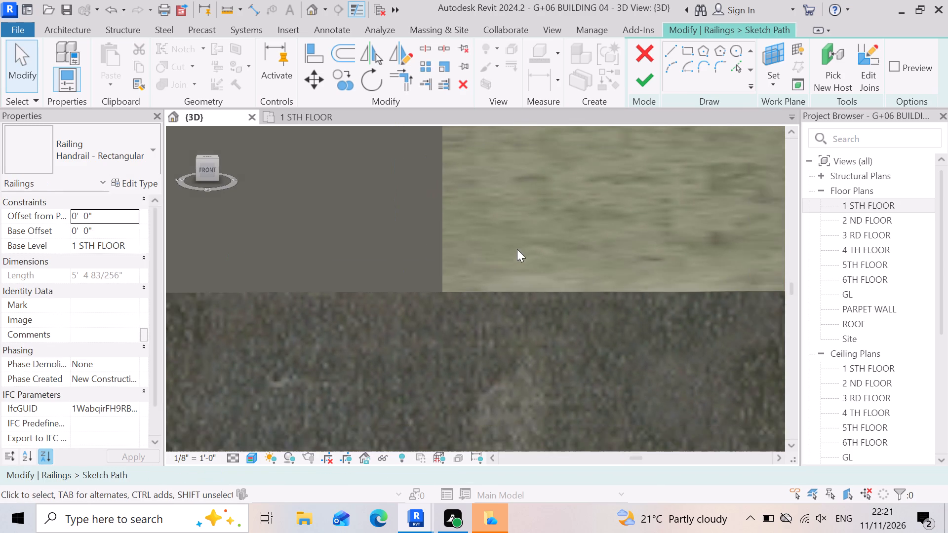
Quit the railing sketch and discard the edits to the front balcony railing's path.
click(644, 60)
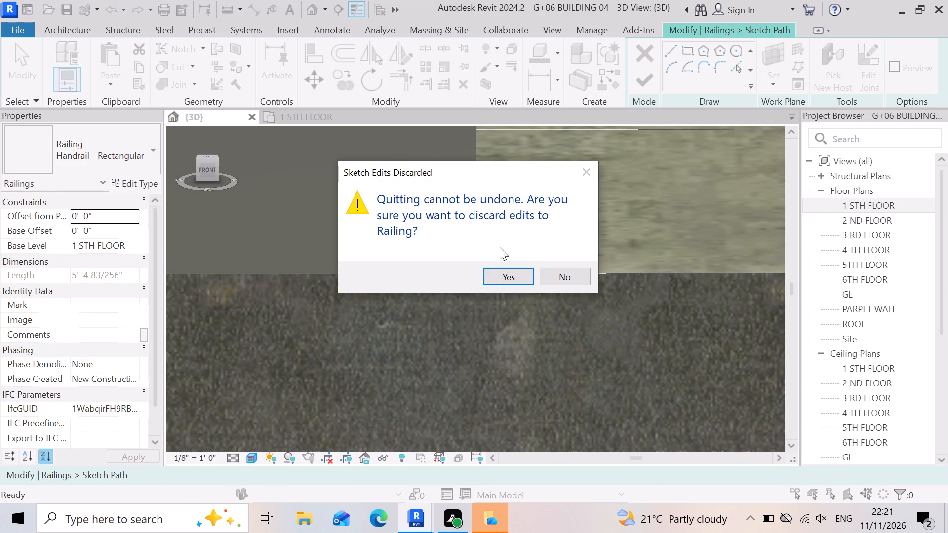
click(500, 274)
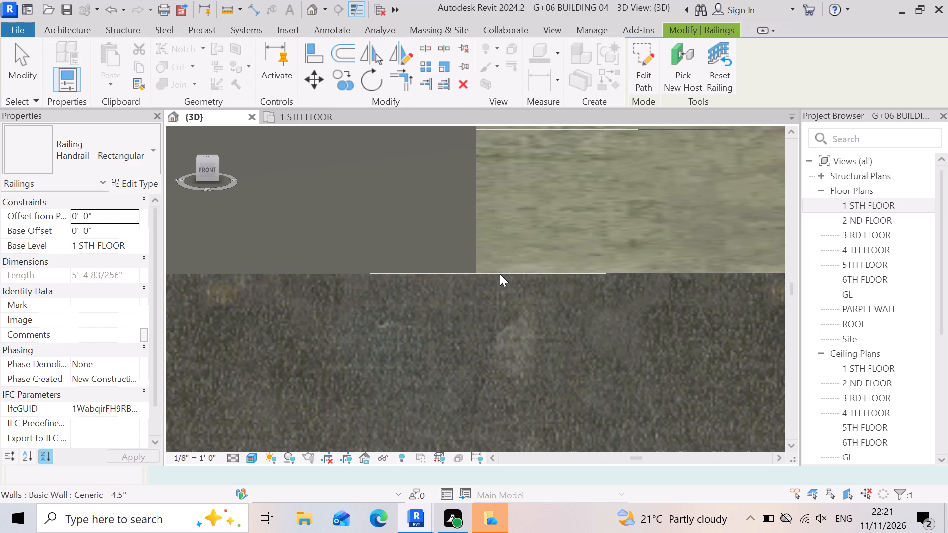
Examine the open front gap beside the balcony's outer corner wall in the 3D and 1 STH FLOOR views.
scroll(500, 274, down, 4)
scroll(627, 297, down, 3)
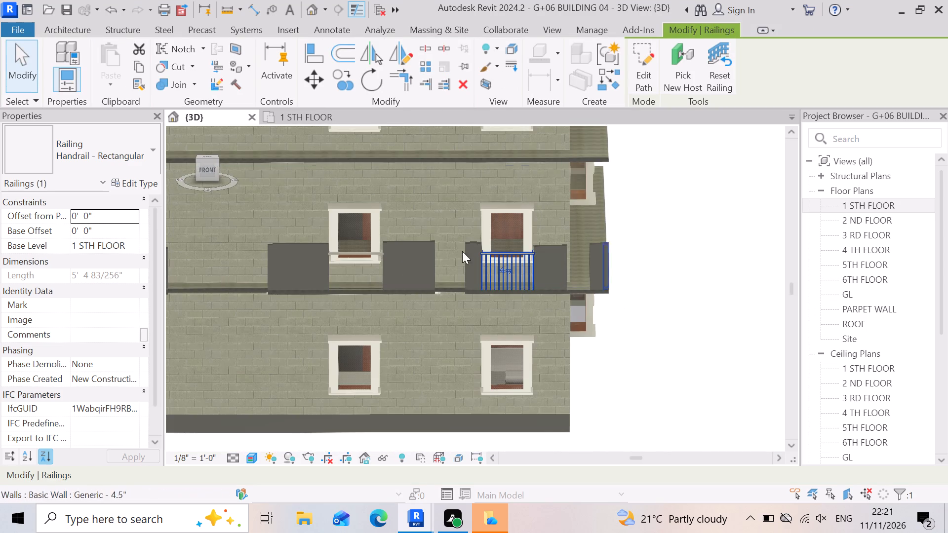
click(63, 22)
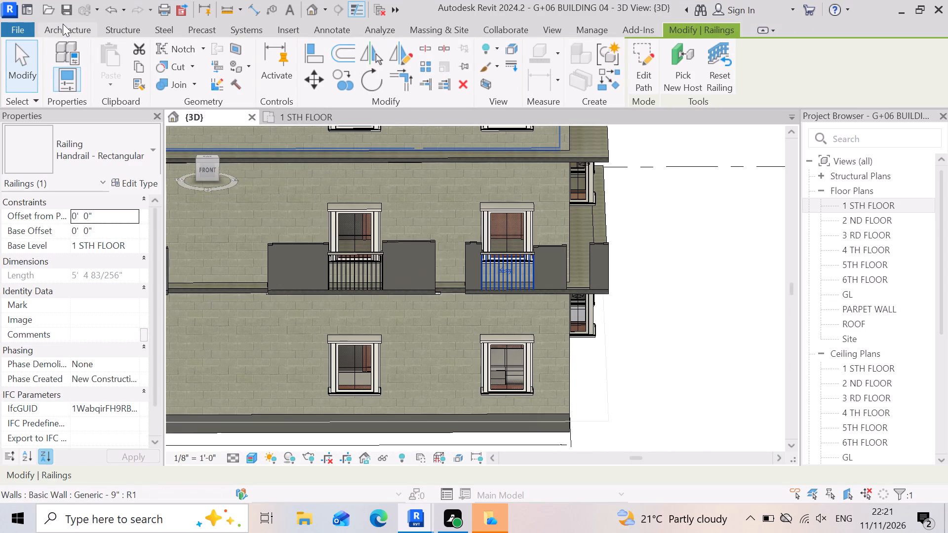
click(63, 24)
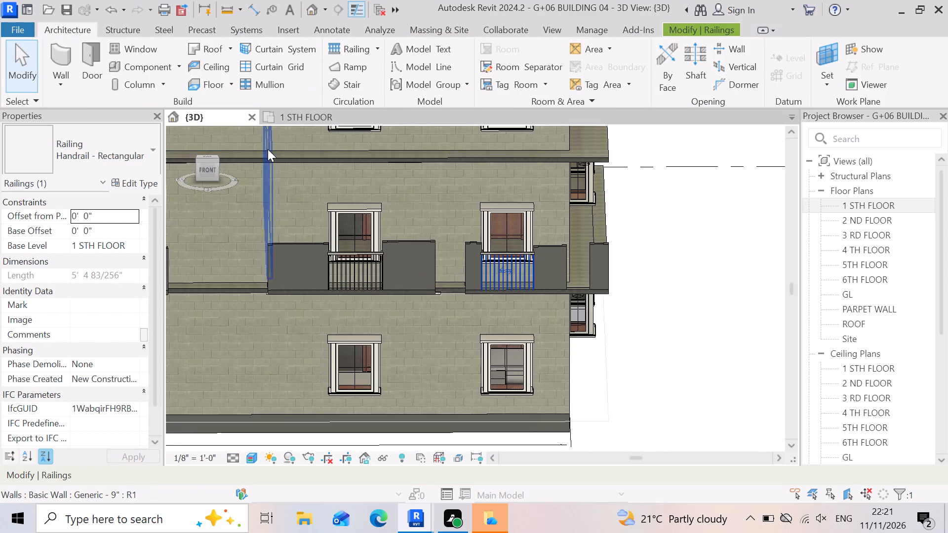
scroll(563, 301, up, 5)
scroll(604, 267, up, 1)
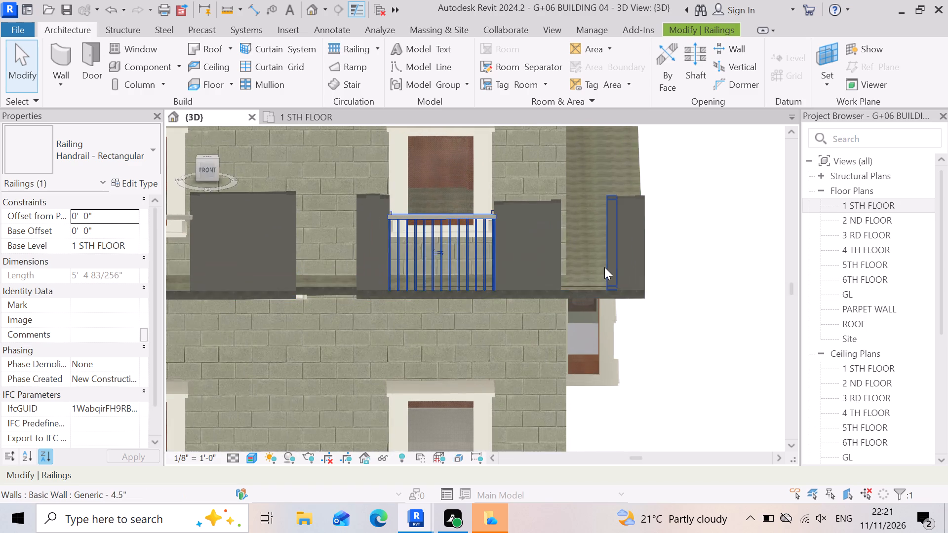
scroll(604, 267, up, 2)
scroll(560, 299, up, 5)
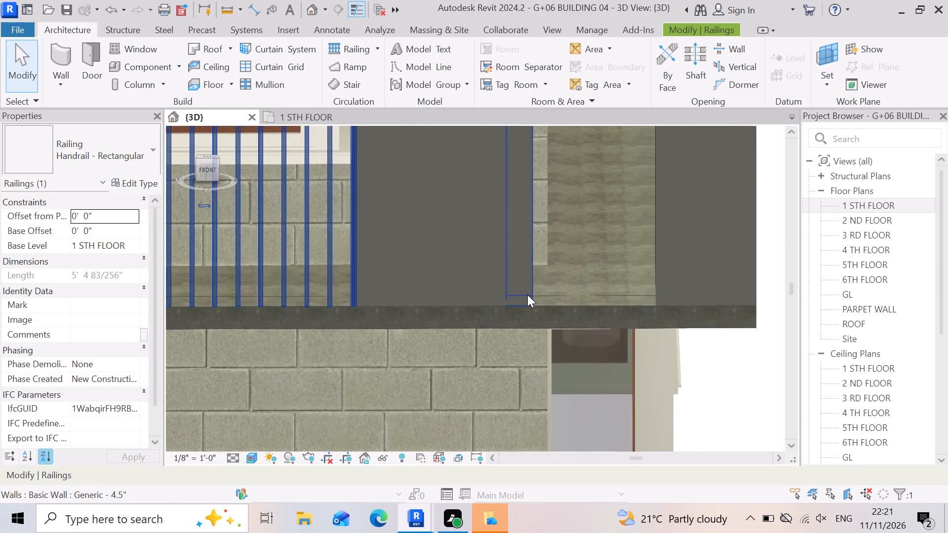
scroll(527, 295, up, 2)
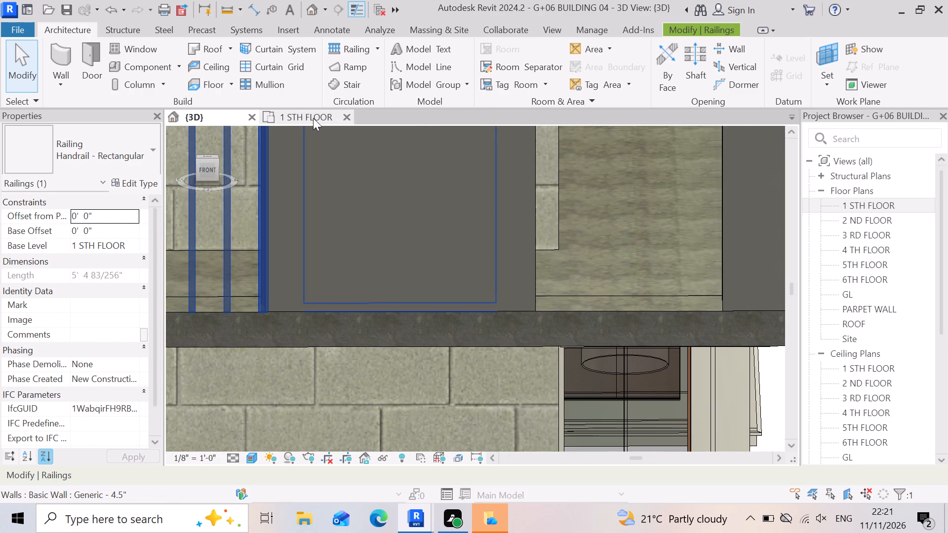
click(313, 118)
scroll(651, 305, down, 3)
scroll(644, 316, up, 3)
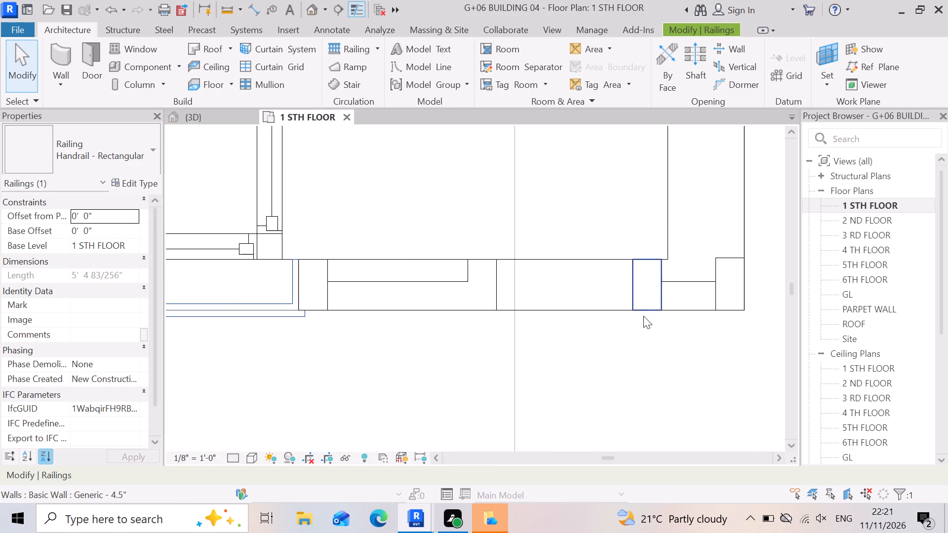
scroll(712, 313, up, 6)
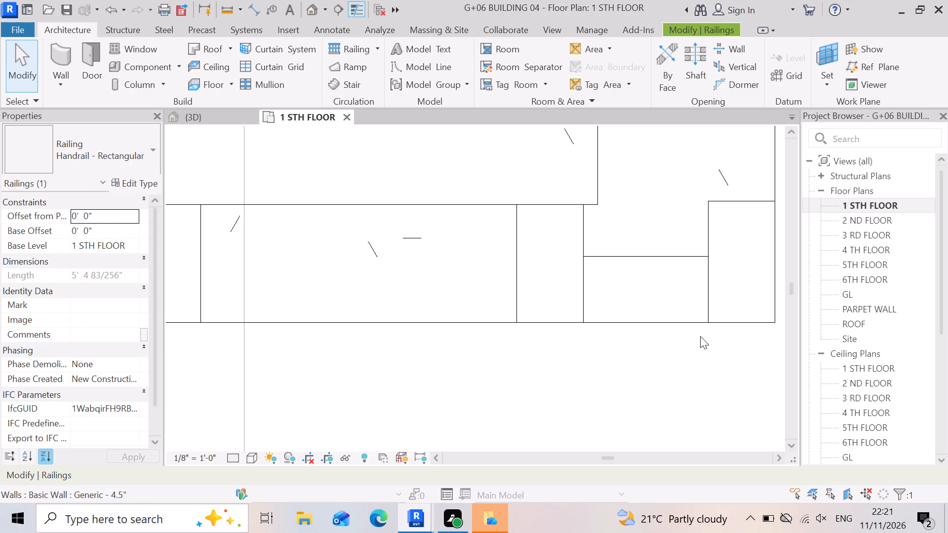
scroll(728, 339, down, 11)
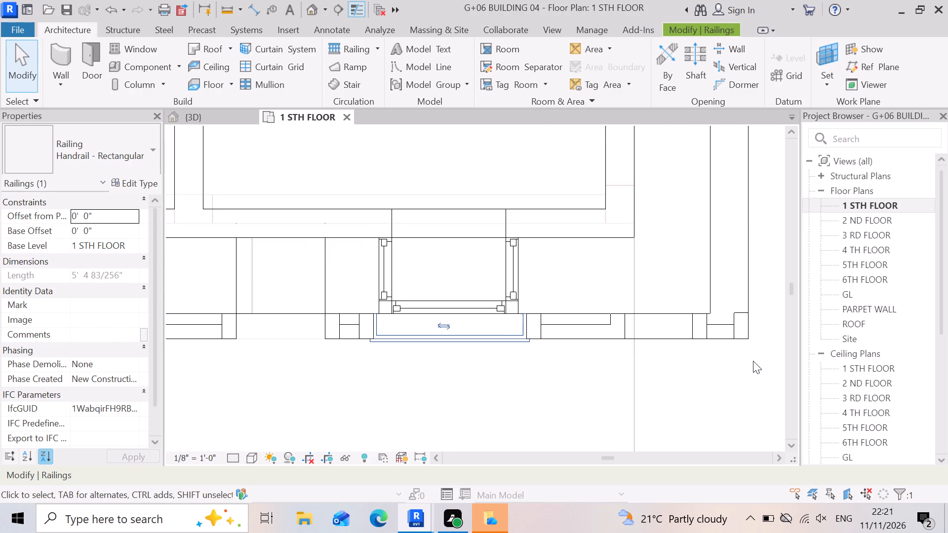
scroll(749, 342, up, 13)
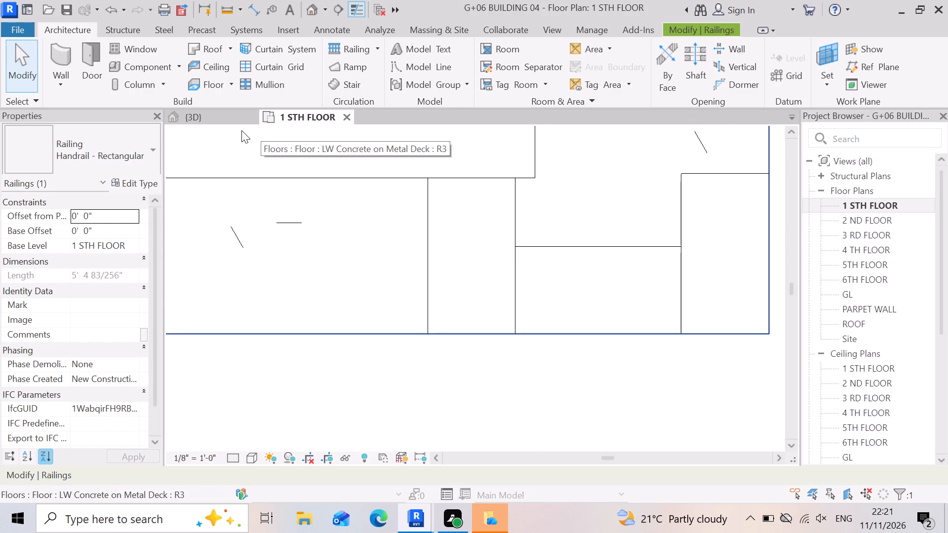
Start a new Handrail - Rectangular railing in the 1 STH FLOOR plan and draw a 0'-8" path line across the inner wall piece's end.
click(364, 51)
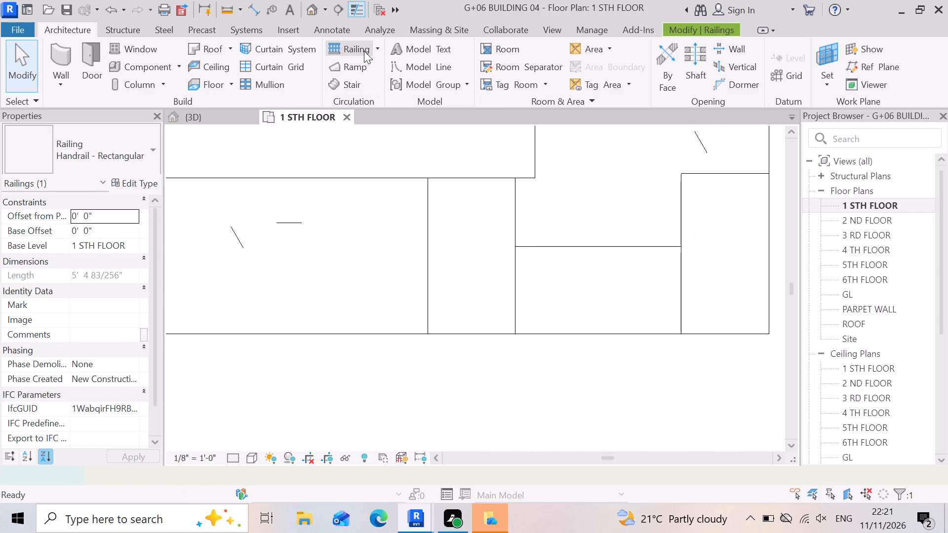
scroll(594, 240, down, 5)
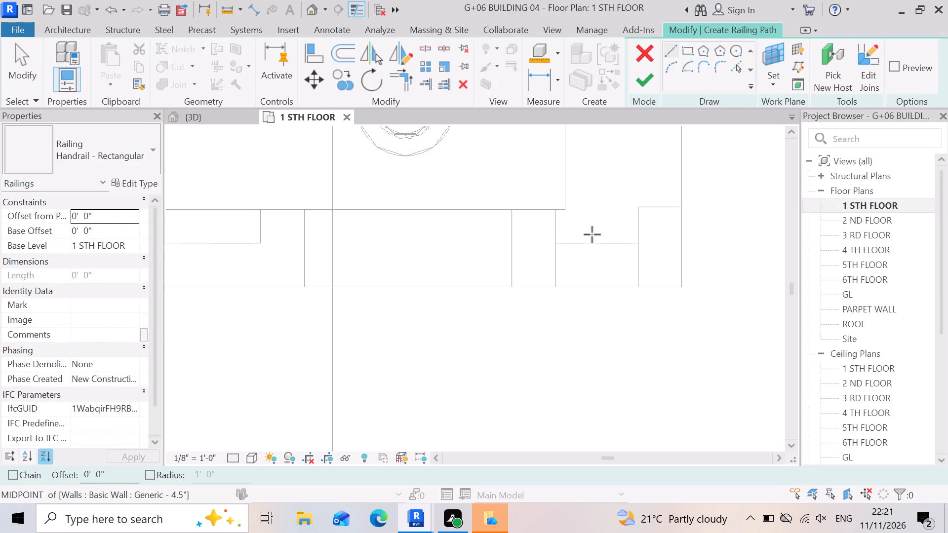
scroll(628, 301, down, 4)
scroll(564, 307, up, 2)
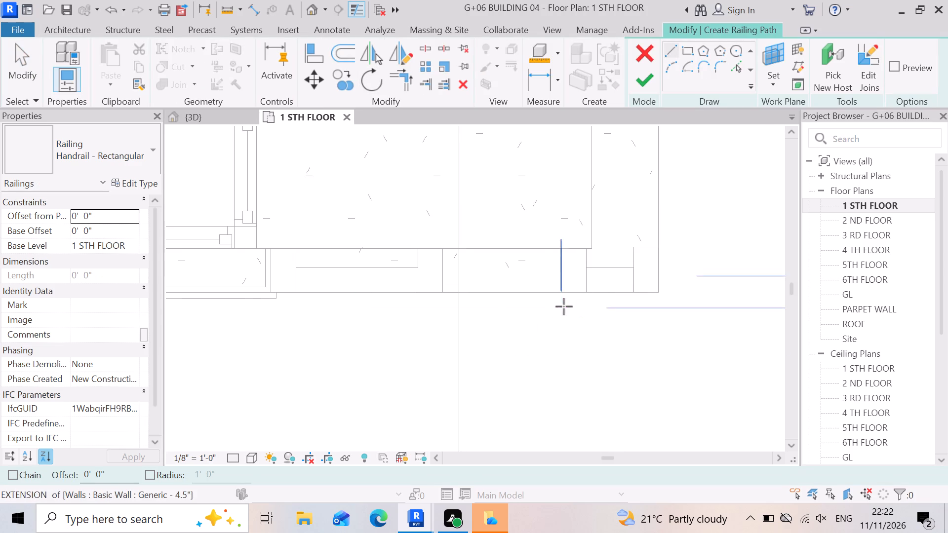
scroll(564, 306, up, 1)
scroll(568, 250, down, 4)
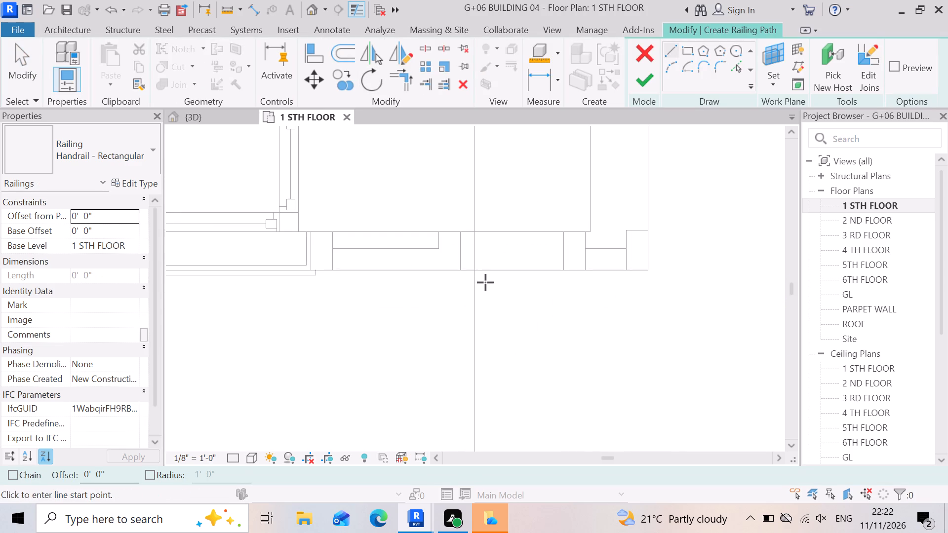
scroll(628, 297, down, 7)
scroll(606, 298, up, 7)
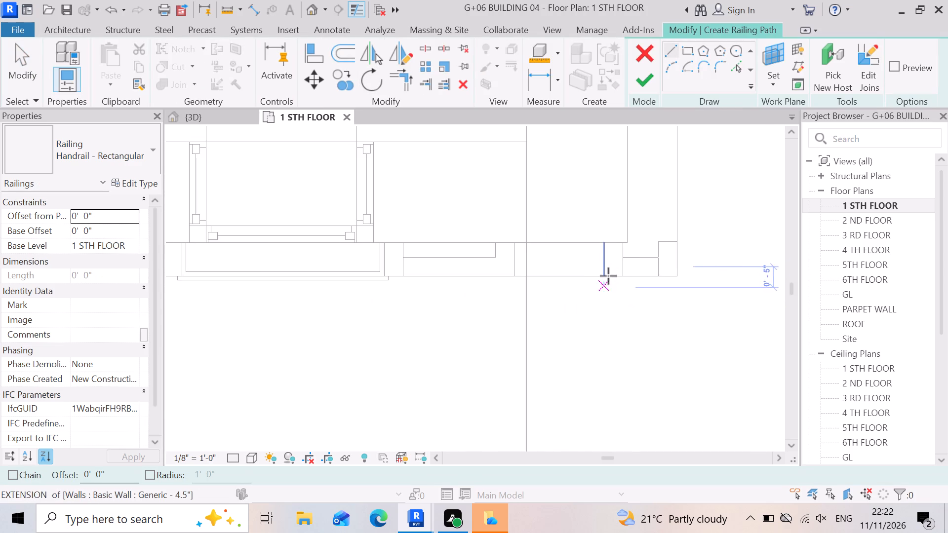
scroll(608, 276, up, 5)
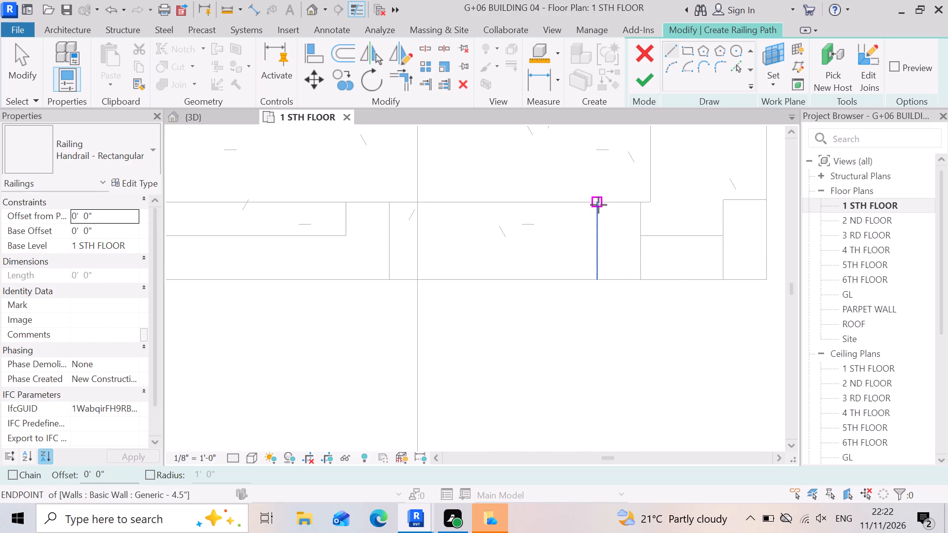
click(598, 204)
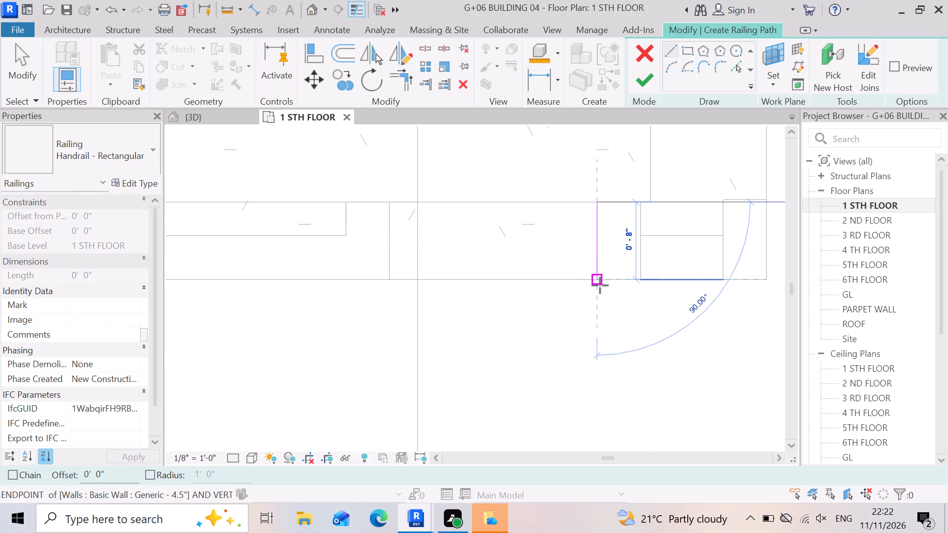
click(600, 285)
Draw a 1'-1" railing path line along the slab's front edge between the corner wall and the first path line.
scroll(684, 282, down, 2)
scroll(711, 279, up, 1)
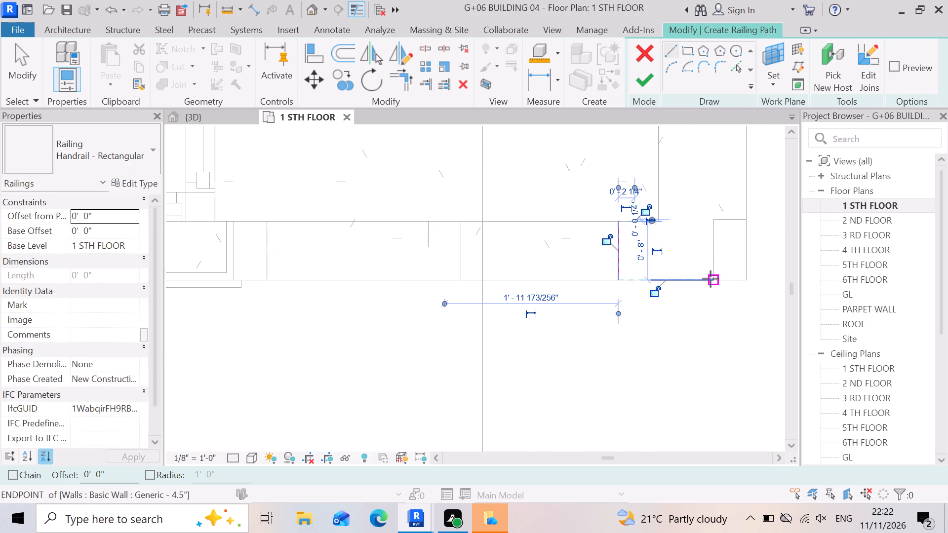
scroll(711, 279, up, 7)
click(717, 279)
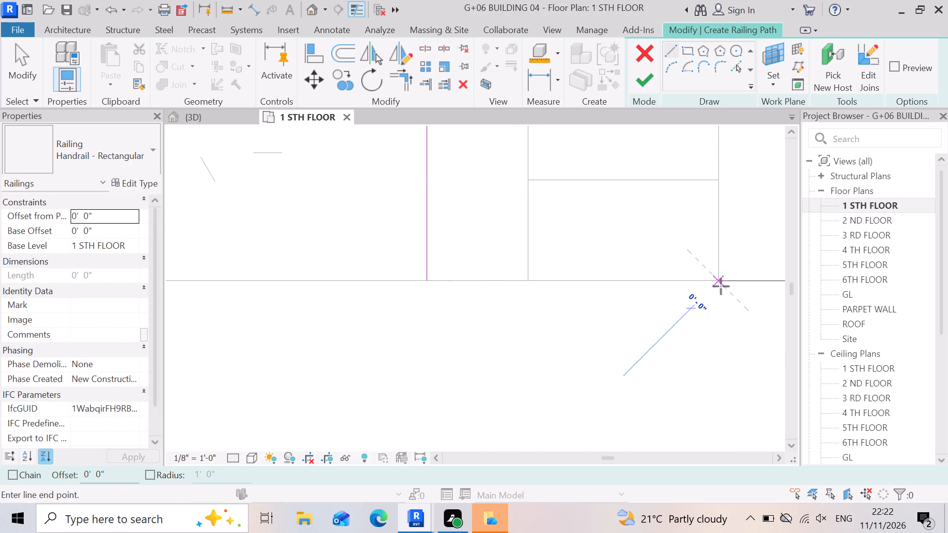
scroll(733, 309, down, 5)
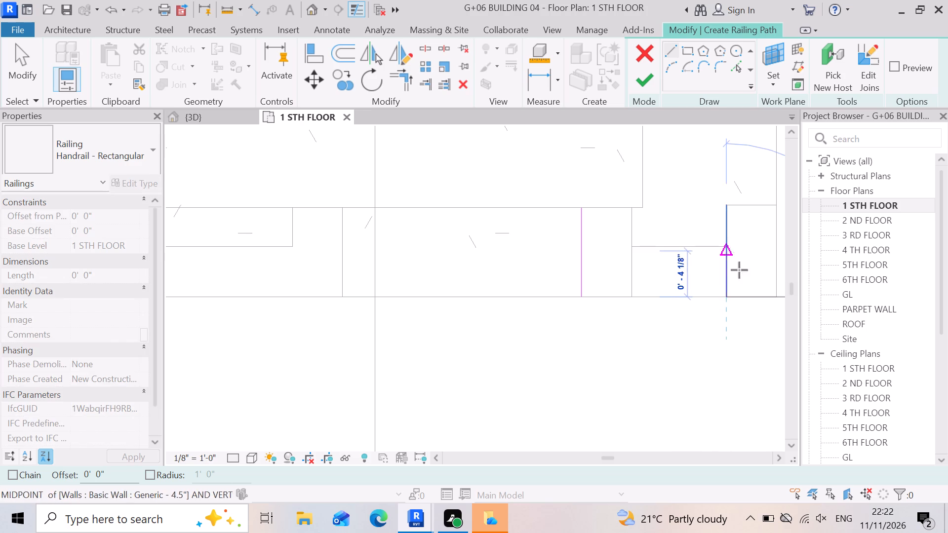
scroll(657, 340, up, 6)
scroll(614, 296, up, 2)
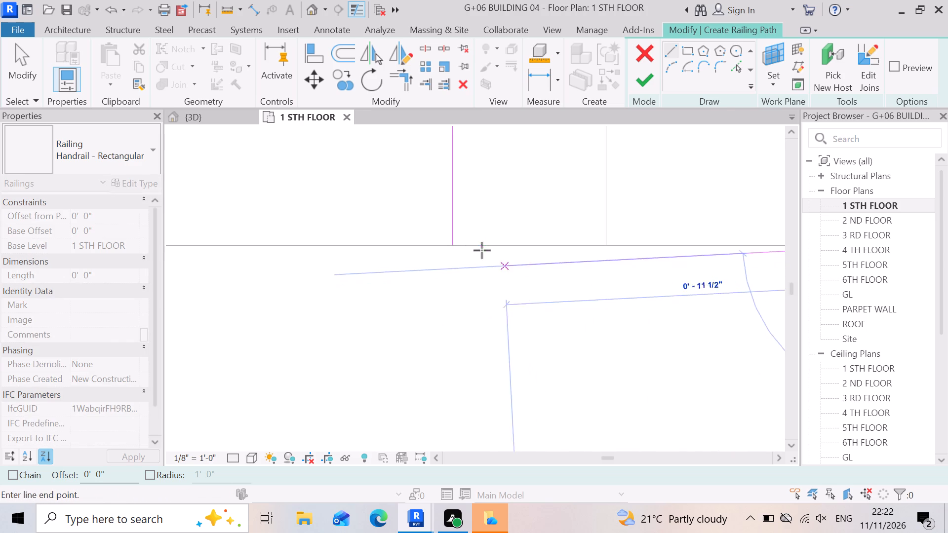
click(454, 249)
Draw a 0'-8 1/4" return line along the corner wall's inner side and finish the new railing.
scroll(453, 254, down, 4)
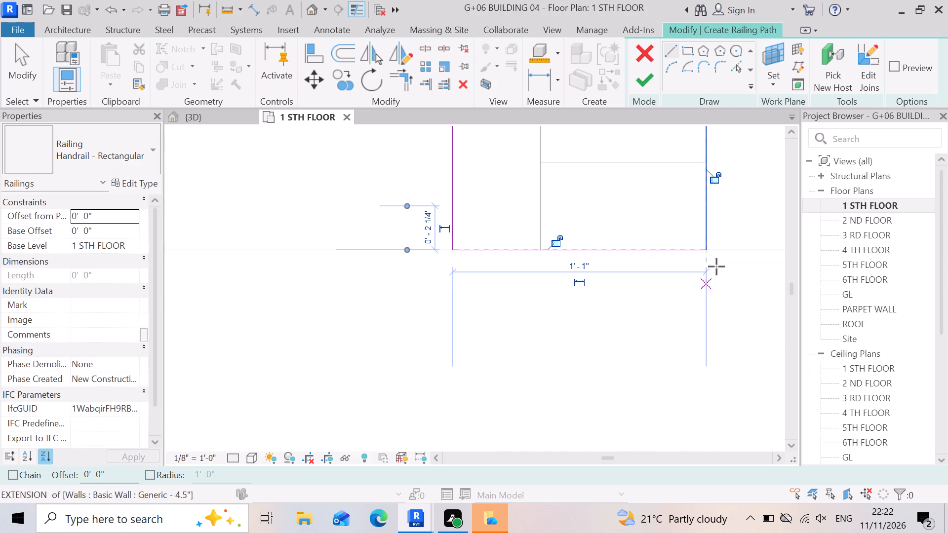
click(708, 248)
scroll(728, 291, down, 4)
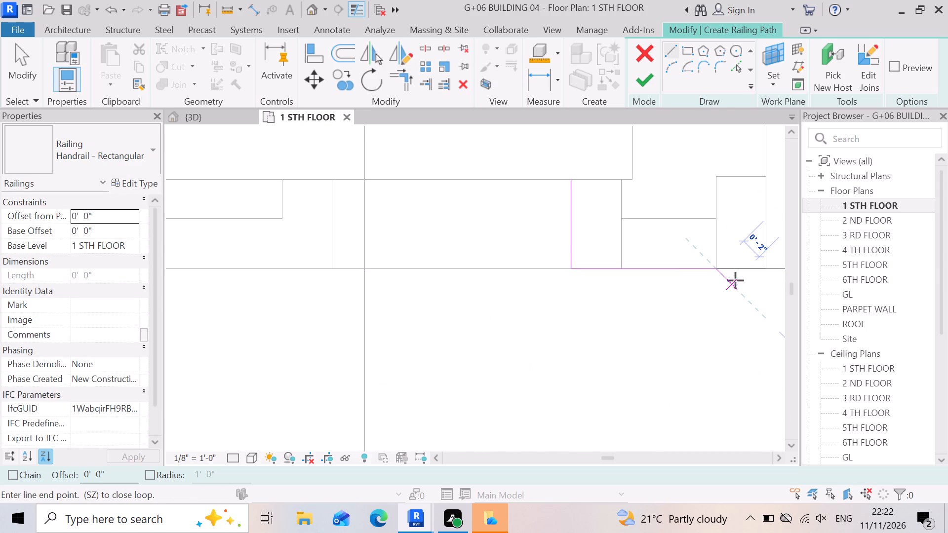
scroll(719, 186, up, 3)
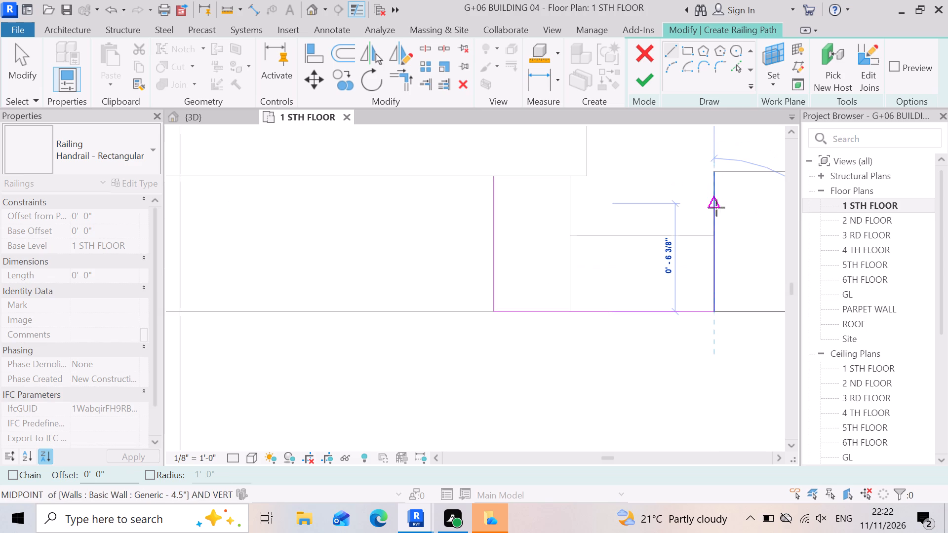
click(714, 174)
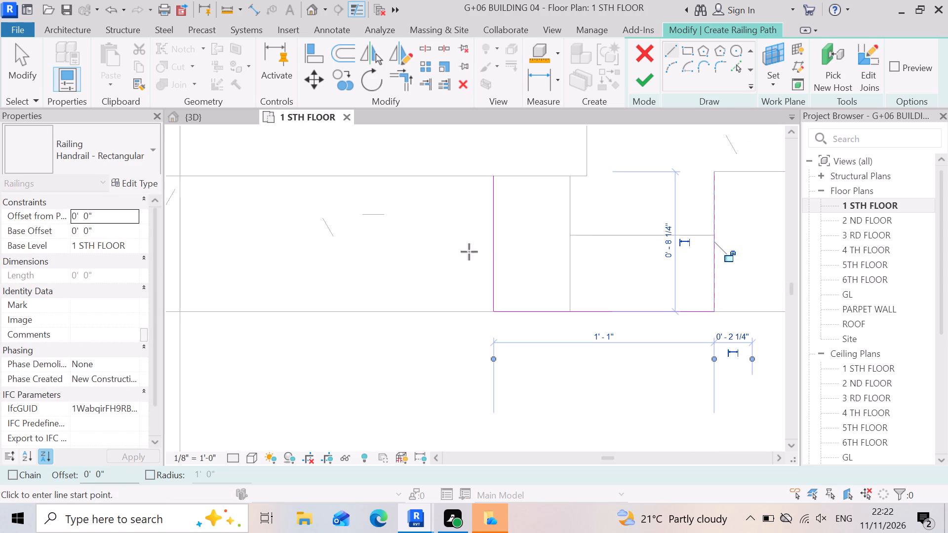
click(640, 78)
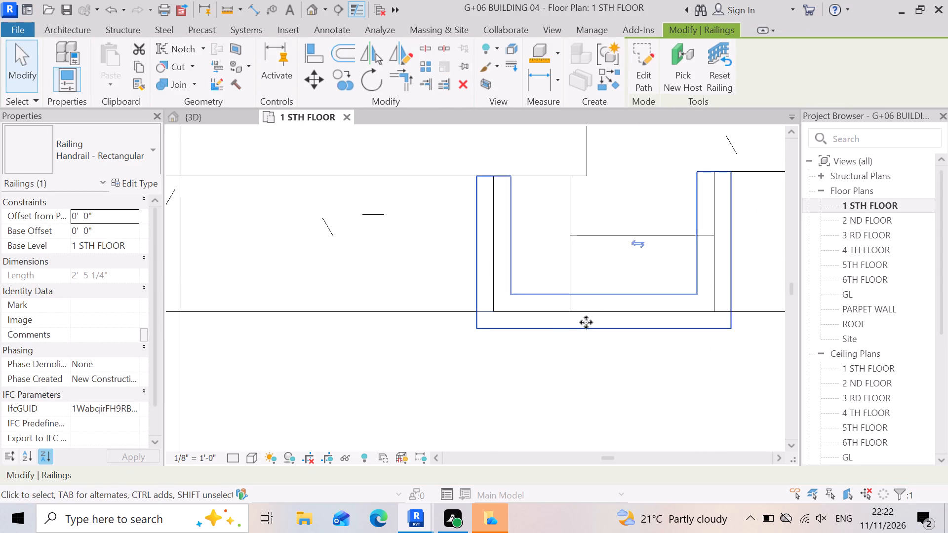
scroll(588, 321, down, 2)
scroll(578, 249, down, 3)
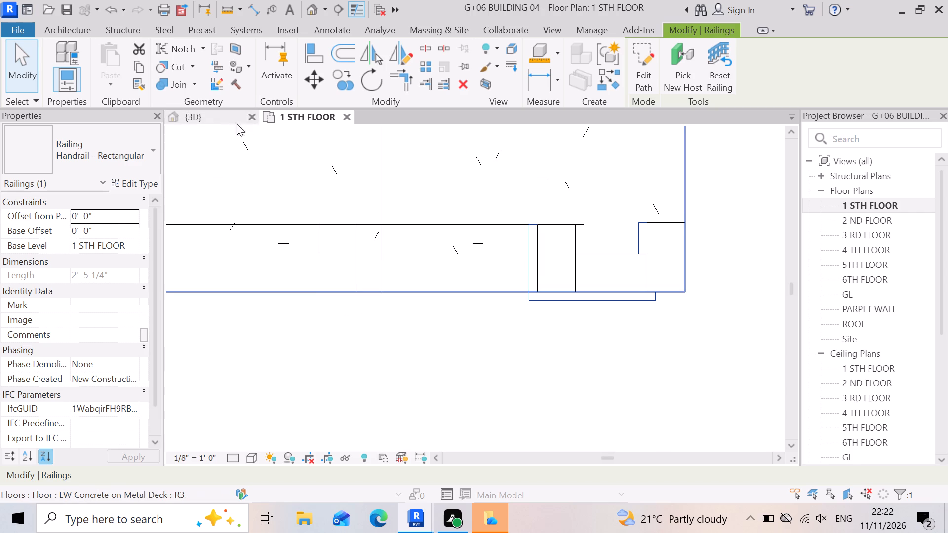
Examine how the new corner railing sits against the corner wall and slab edge in the 3D view.
click(220, 117)
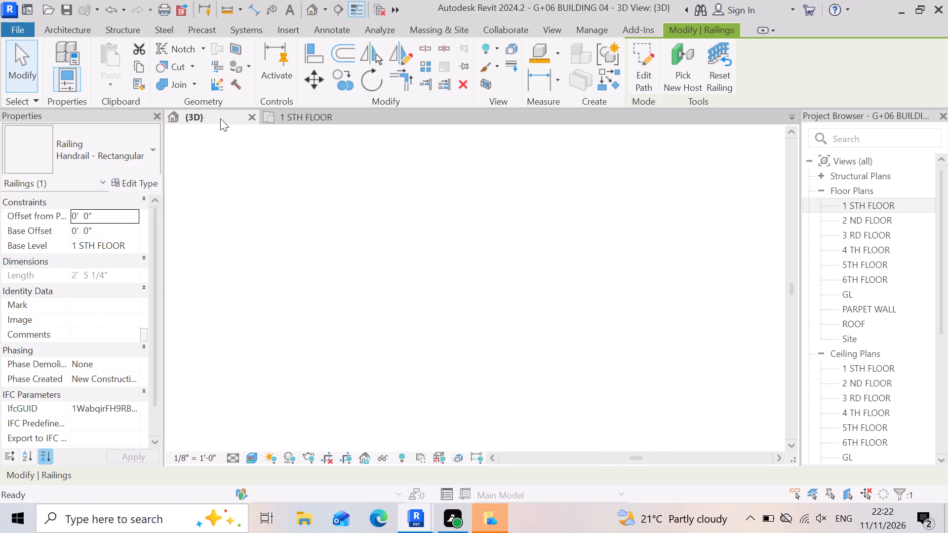
scroll(457, 204, down, 9)
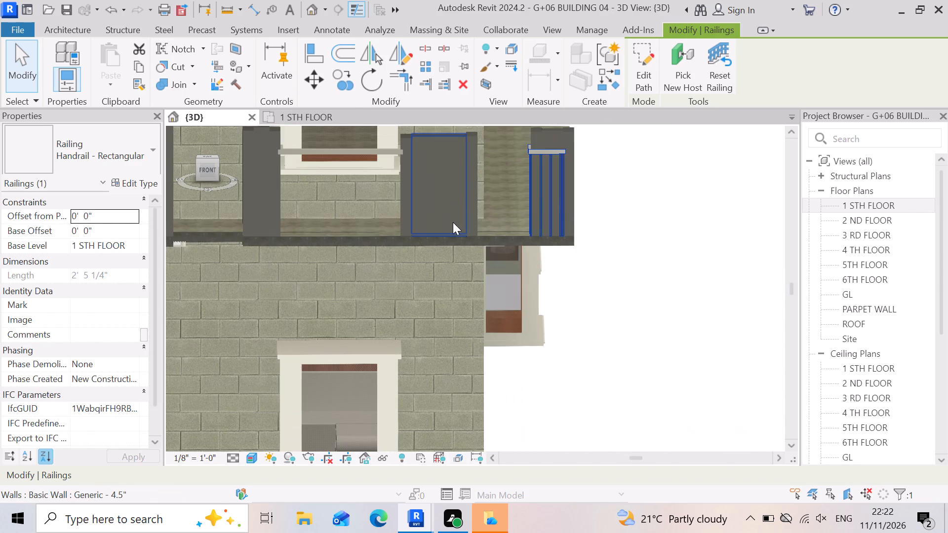
click(658, 339)
scroll(604, 205, up, 3)
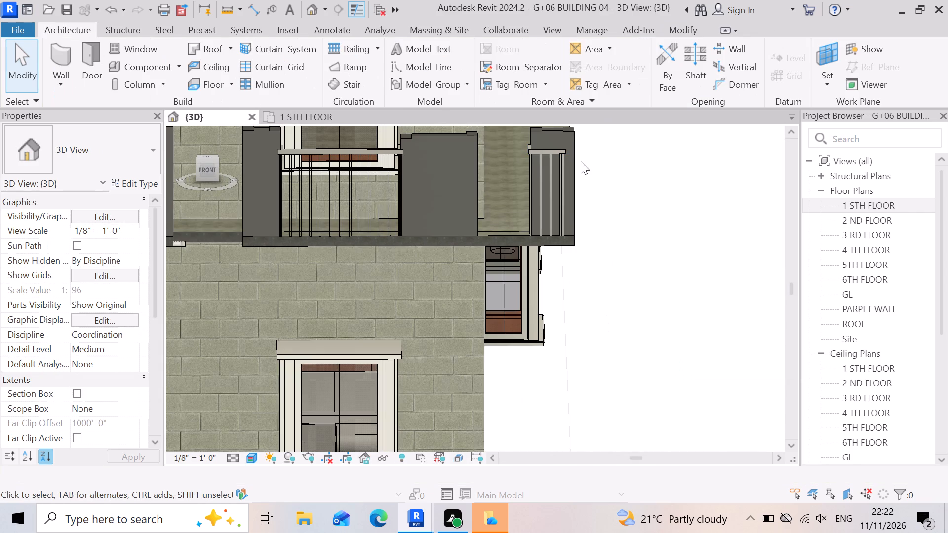
scroll(581, 161, up, 2)
scroll(551, 131, up, 3)
scroll(567, 304, down, 4)
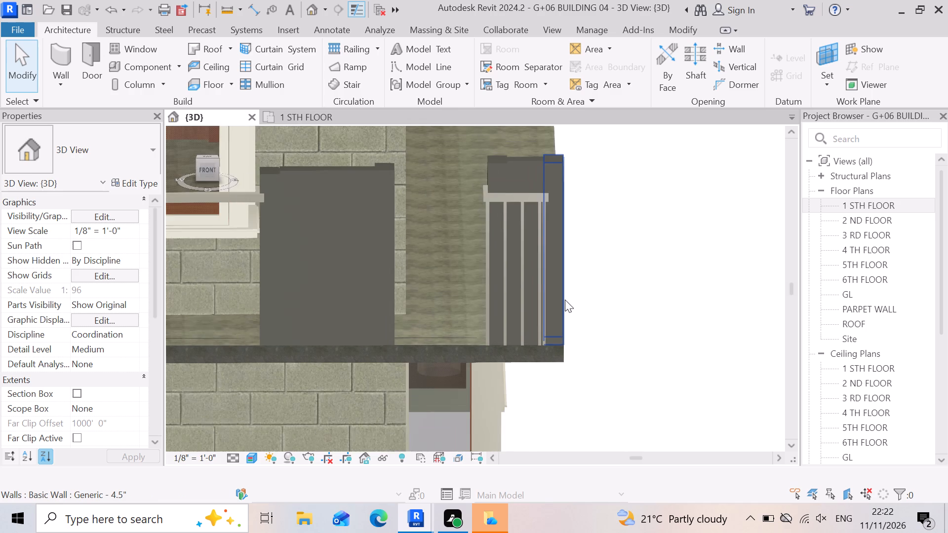
scroll(565, 300, down, 3)
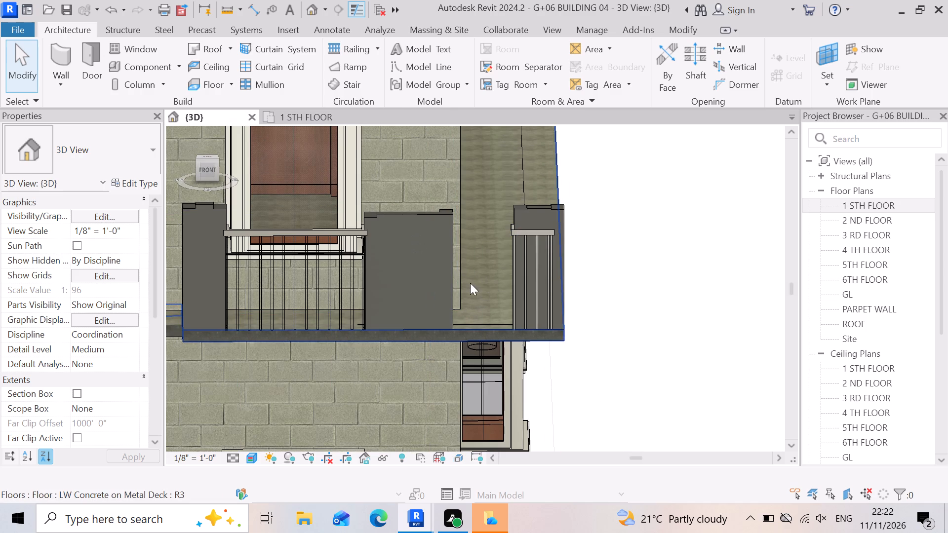
click(494, 265)
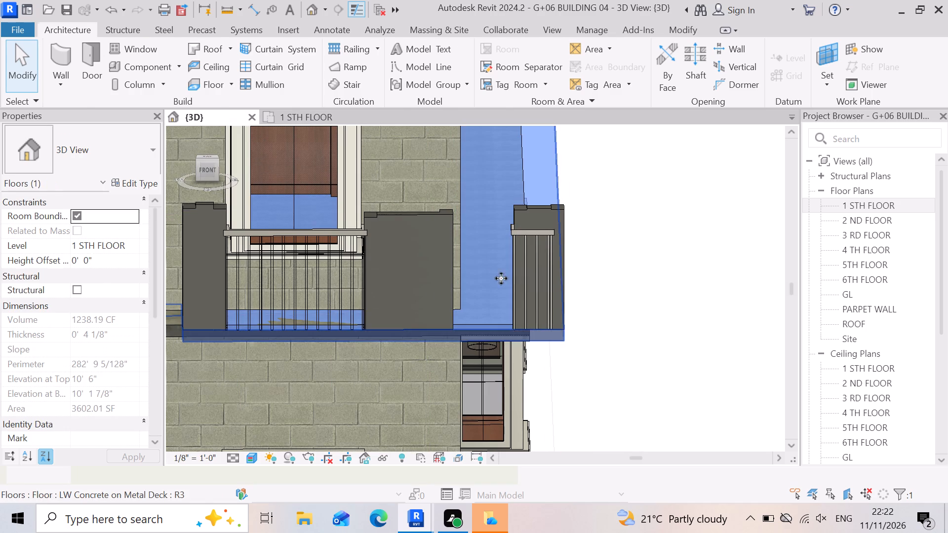
scroll(543, 268, up, 3)
scroll(531, 224, up, 3)
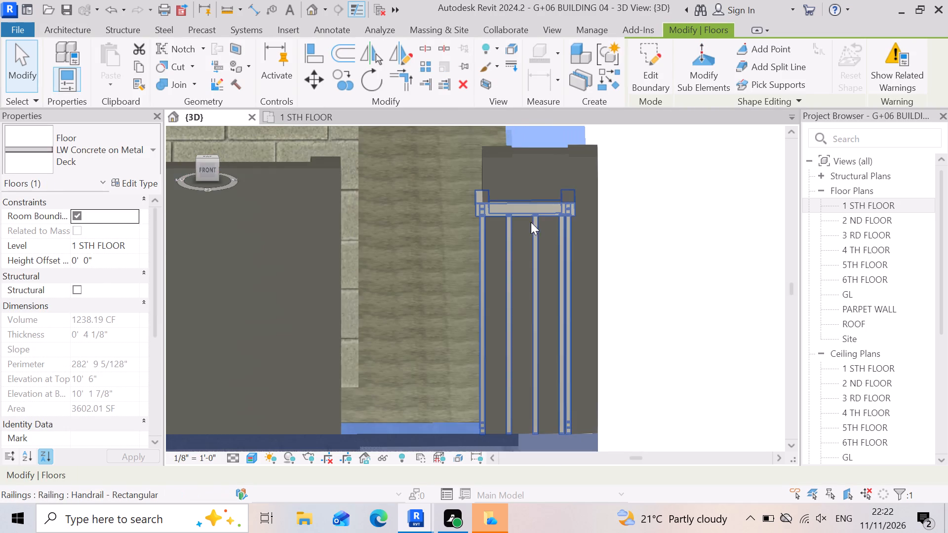
click(533, 209)
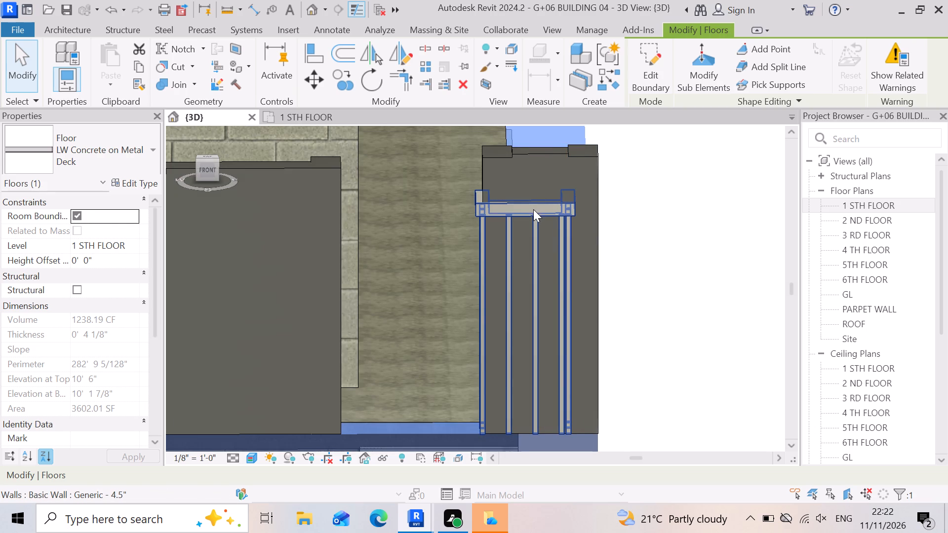
scroll(605, 214, down, 4)
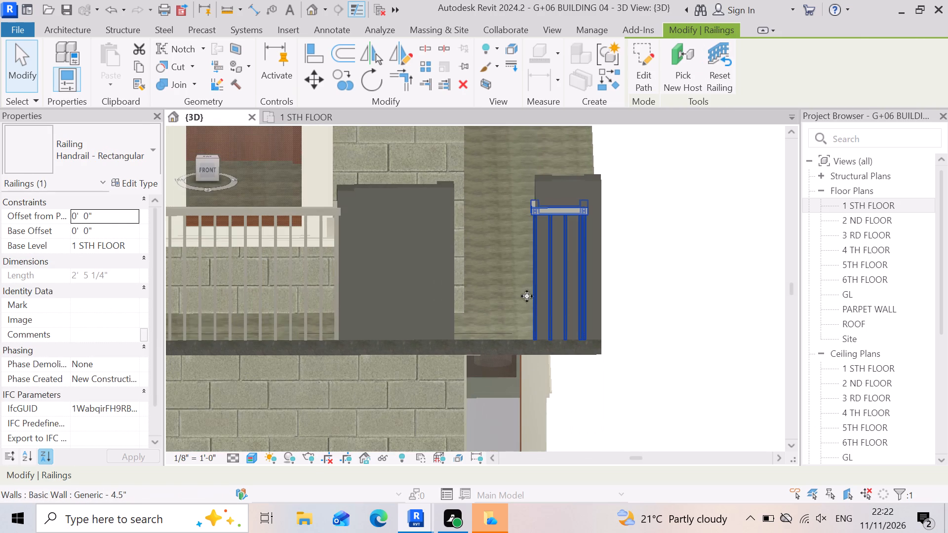
scroll(530, 322, up, 3)
scroll(464, 358, up, 13)
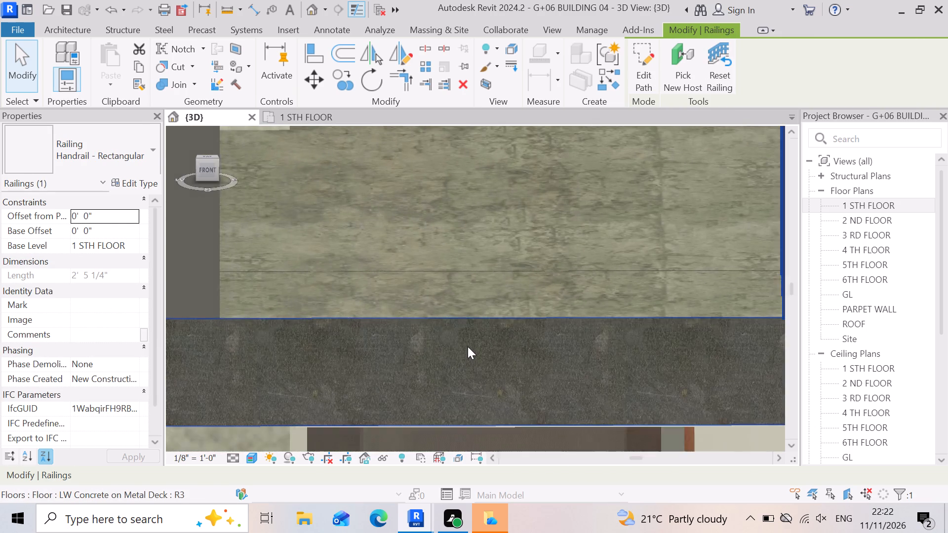
scroll(466, 330, up, 3)
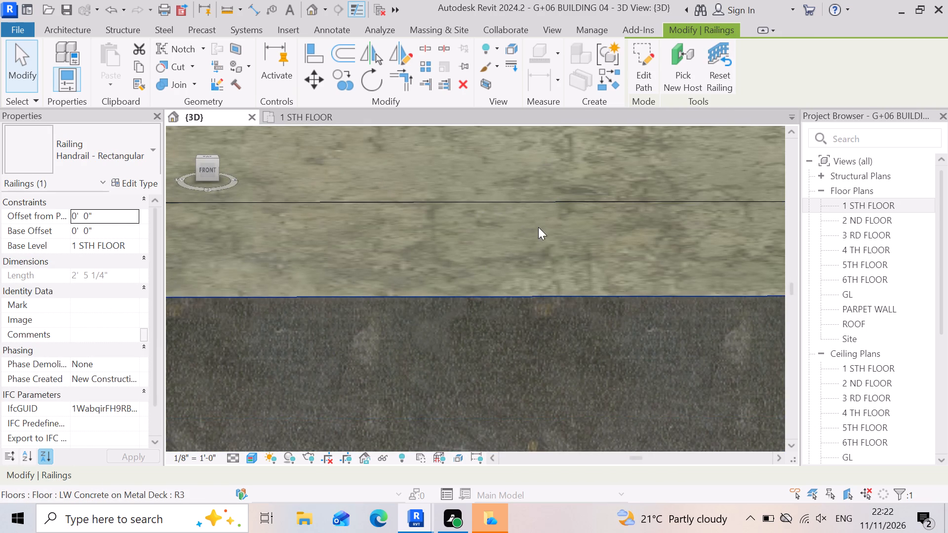
scroll(541, 225, down, 10)
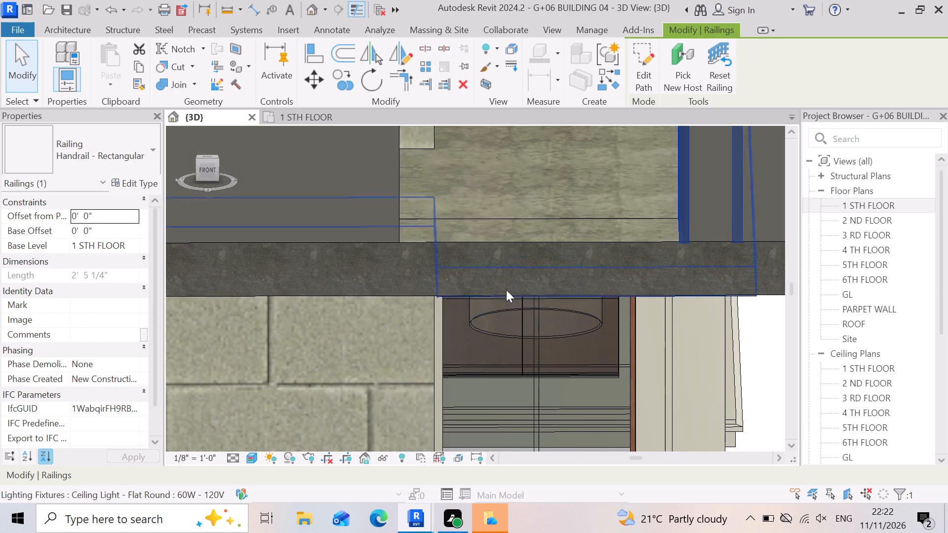
scroll(551, 214, down, 4)
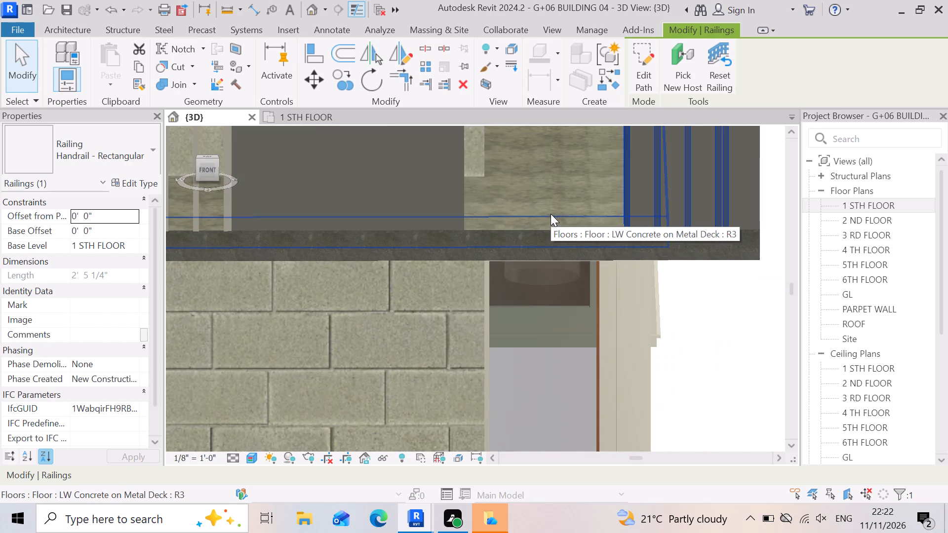
scroll(579, 270, down, 4)
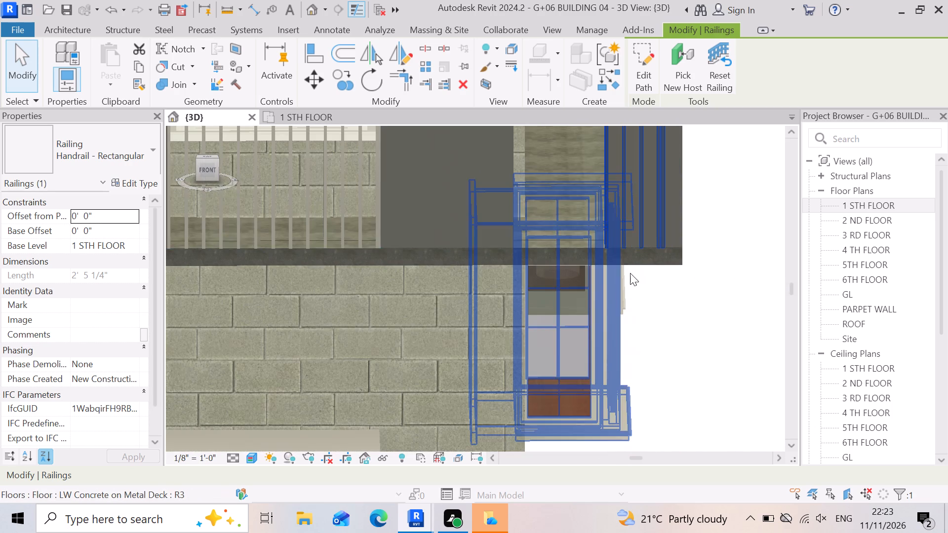
Undo the completion of the corner railing and delete the 0'-8 1/4" return line from its path sketch.
click(653, 208)
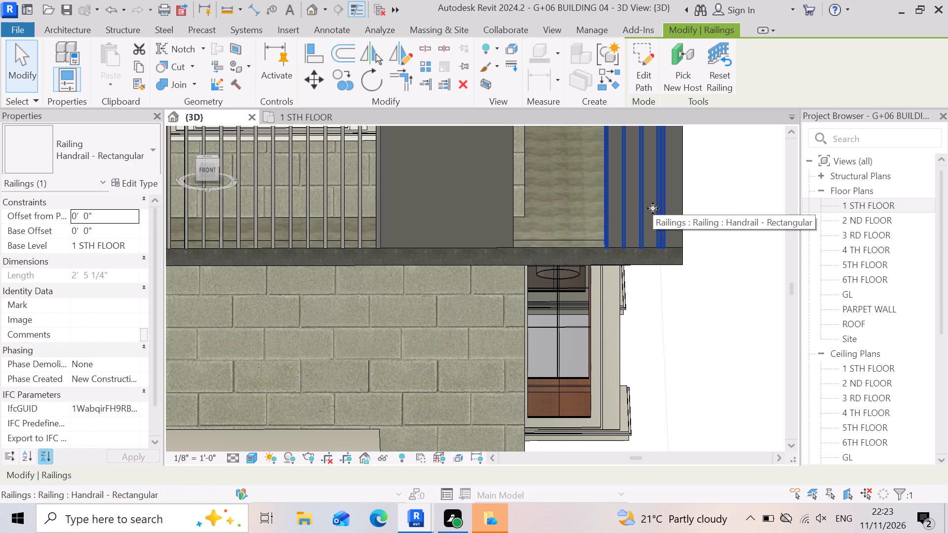
key(ctrl+z)
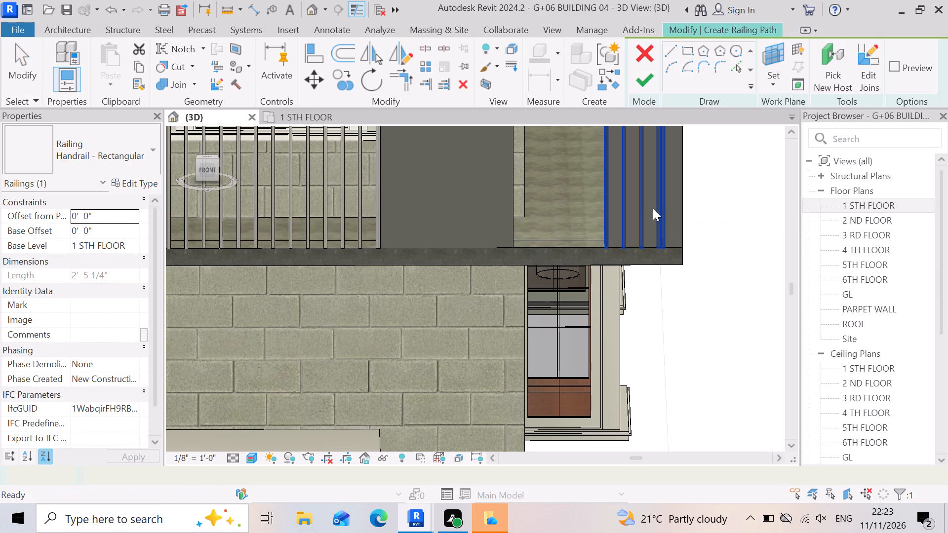
scroll(653, 183, up, 3)
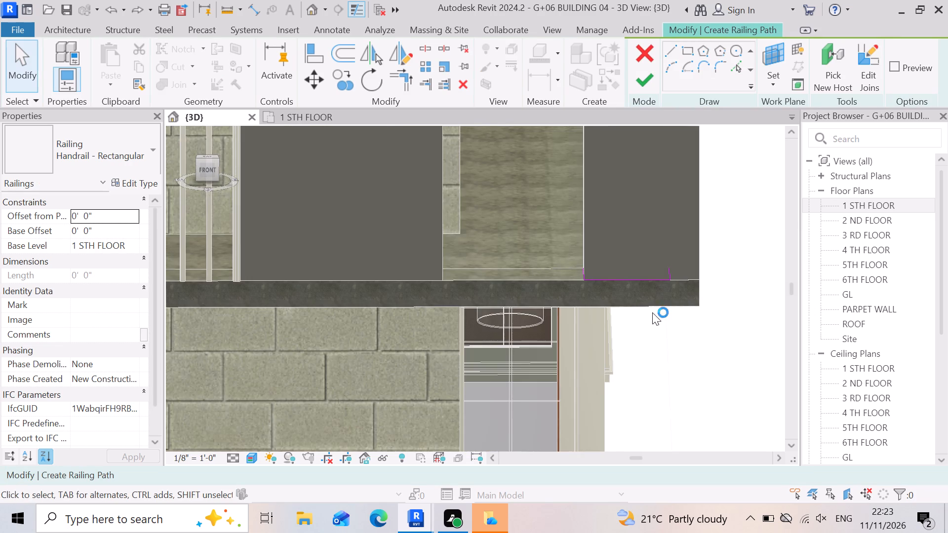
scroll(641, 298, up, 6)
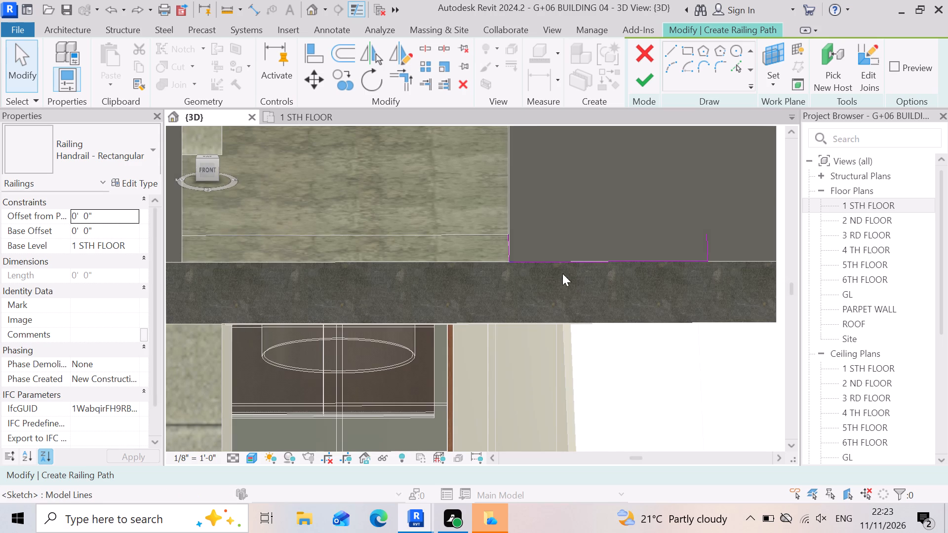
scroll(505, 274, up, 9)
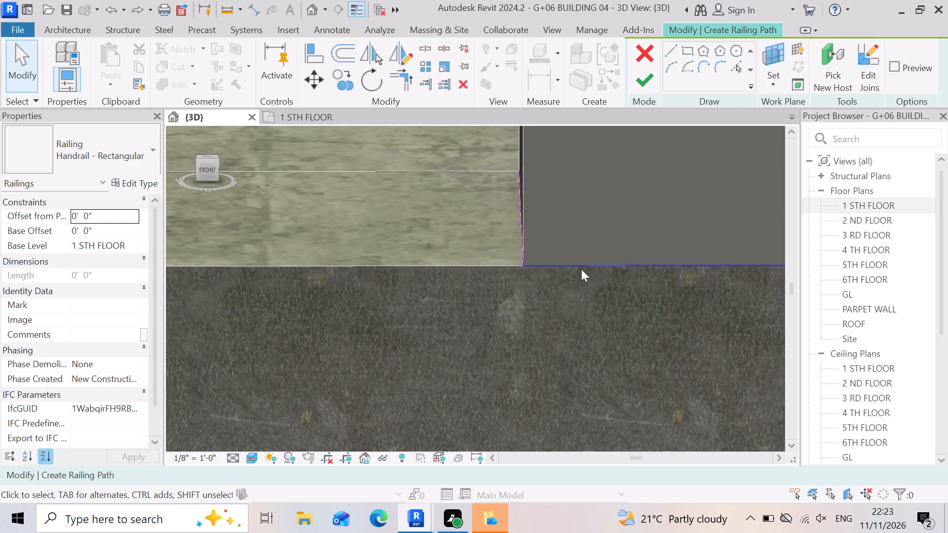
scroll(588, 268, down, 7)
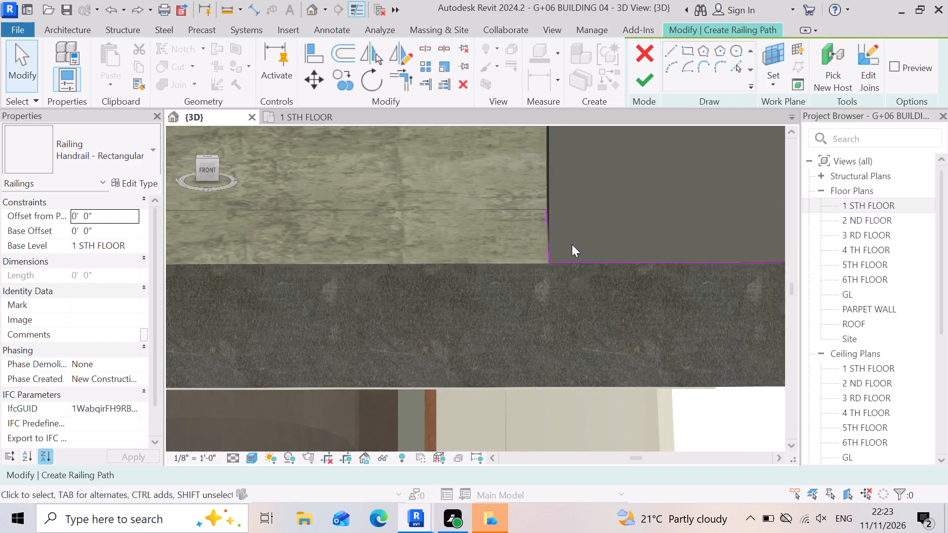
scroll(532, 251, down, 9)
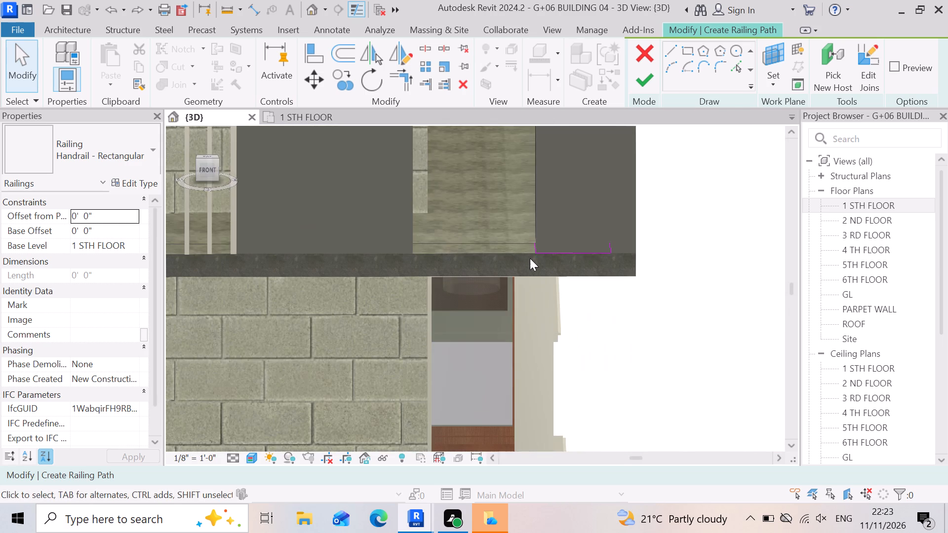
scroll(617, 261, up, 7)
click(608, 233)
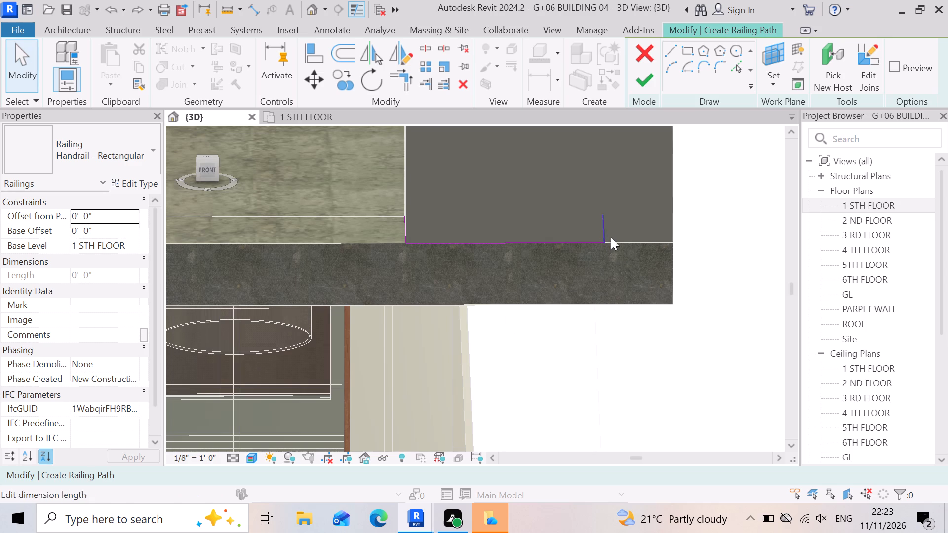
key(Delete)
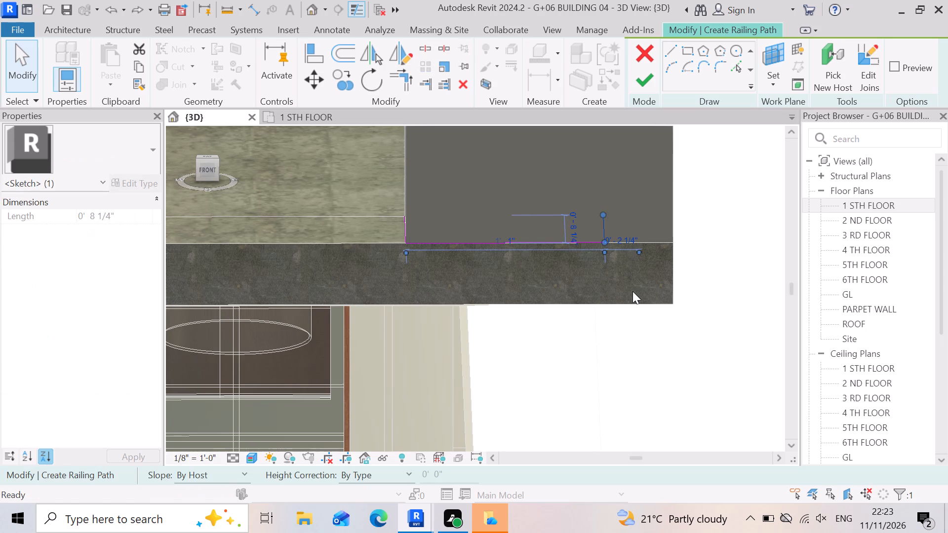
Extend the railing path's front line to the slab's outer corner endpoint, making it 1'-5 1/2" long.
scroll(591, 233, up, 2)
scroll(669, 182, up, 3)
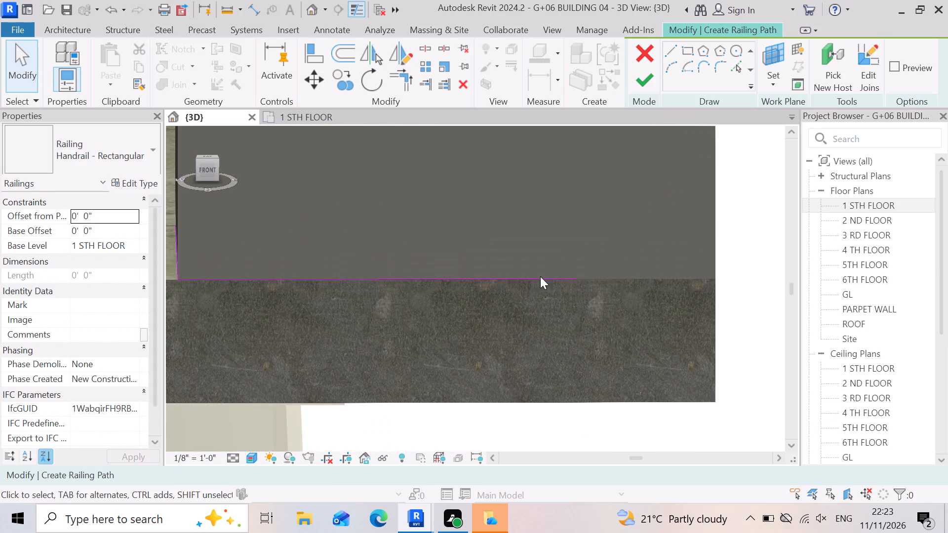
click(551, 277)
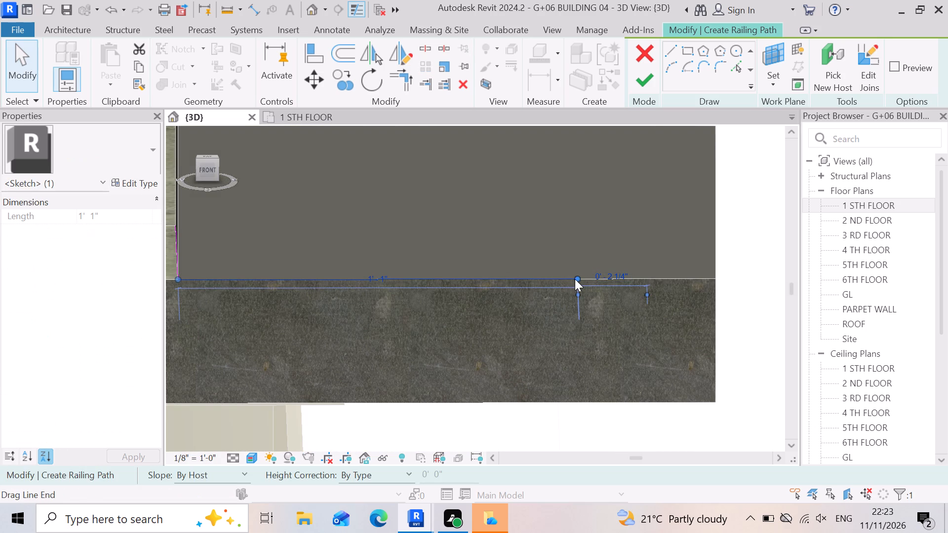
drag(579, 276, 718, 279)
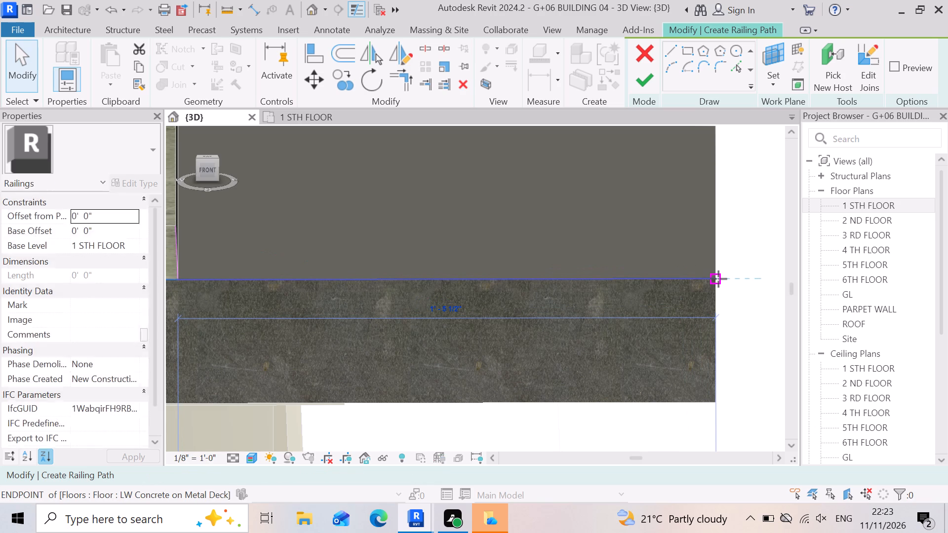
drag(718, 279, 716, 278)
click(716, 278)
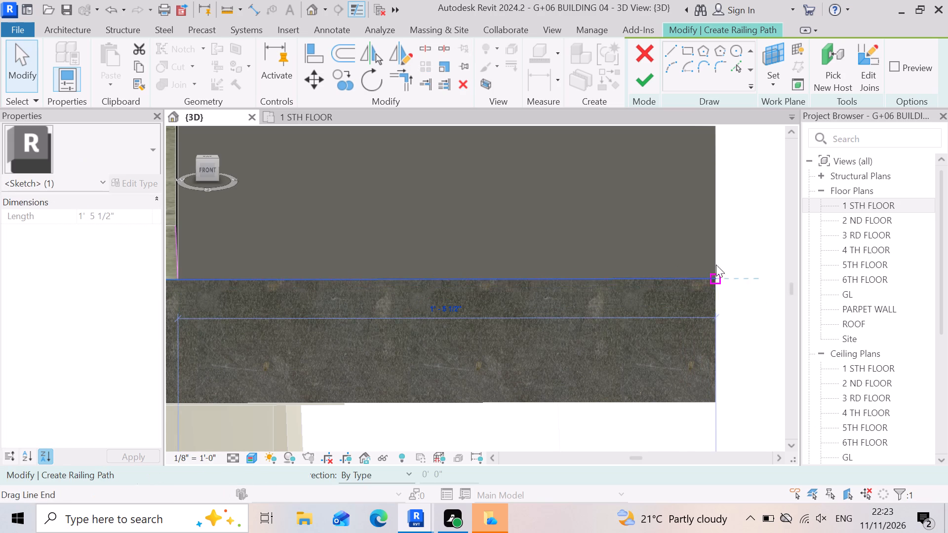
Draw a return path line about 0'-3 1/2" long from the slab's outer corner along the corner wall's outer face and finish the railing.
click(673, 51)
scroll(718, 270, up, 13)
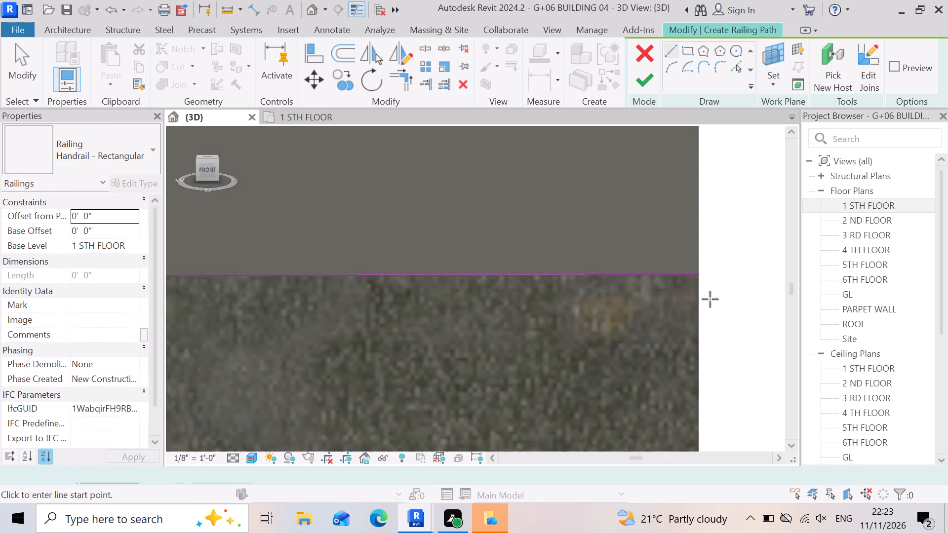
click(695, 272)
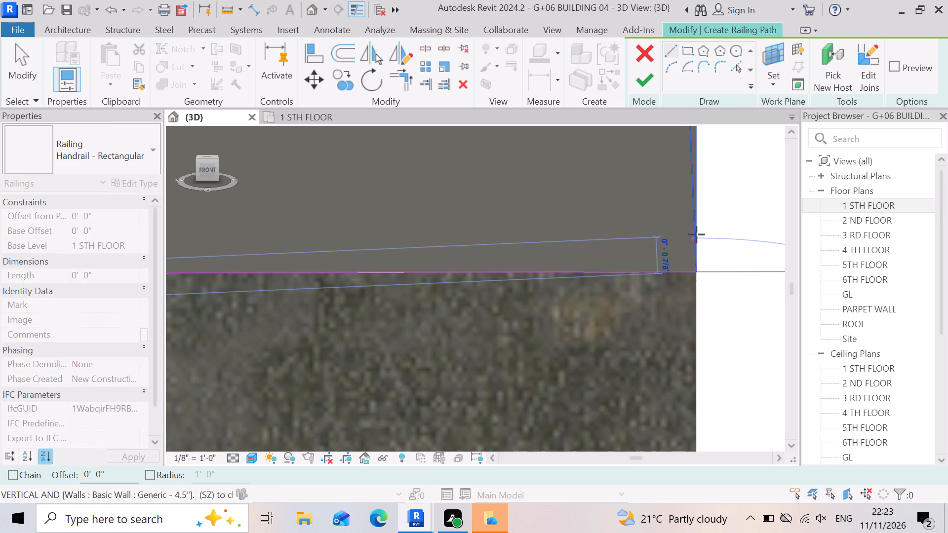
scroll(684, 294, down, 6)
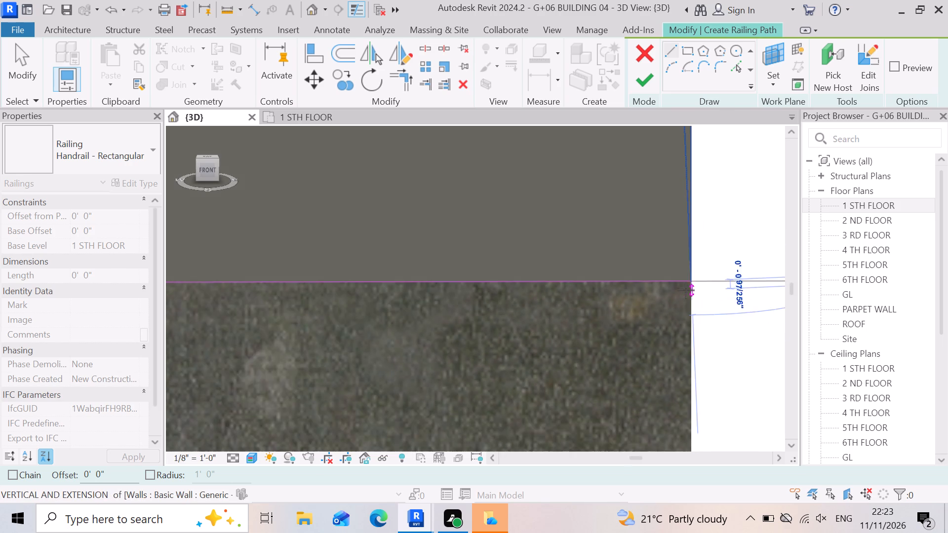
scroll(686, 290, down, 1)
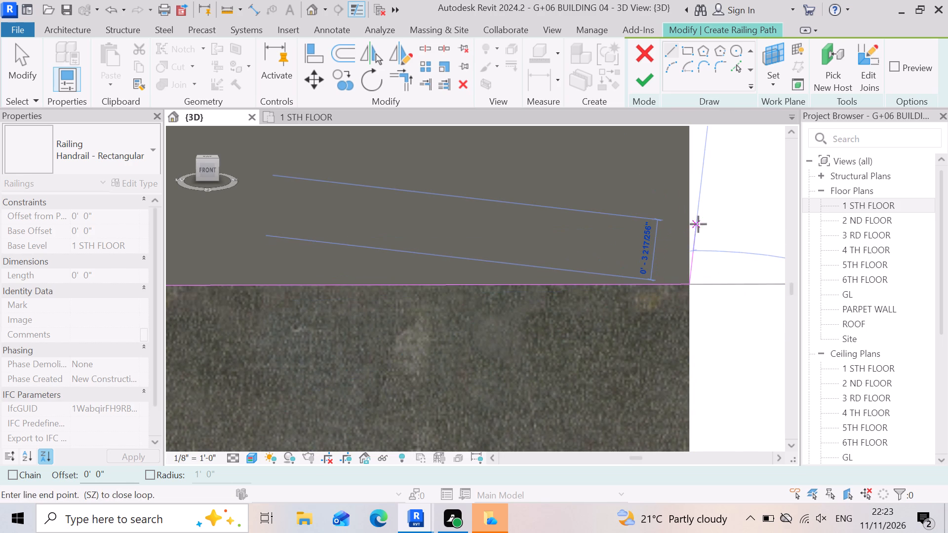
click(692, 230)
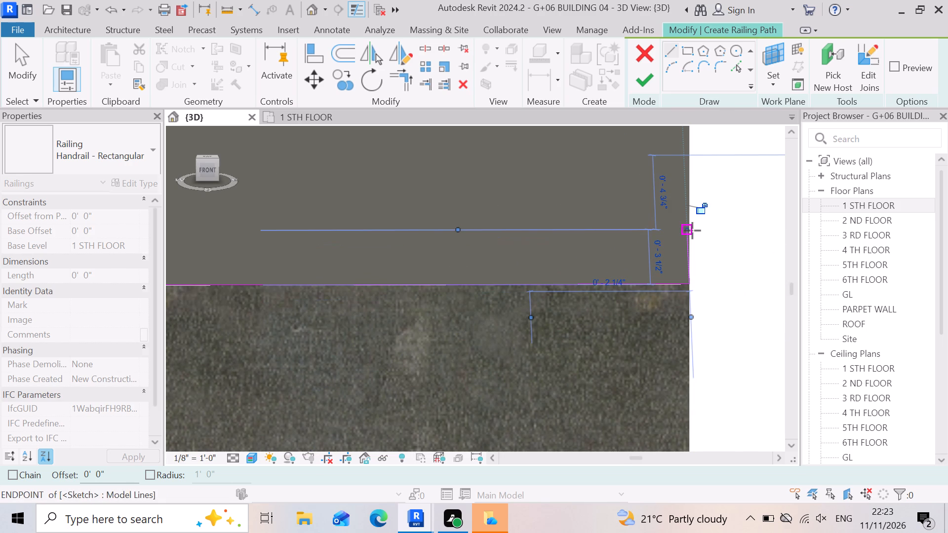
click(649, 77)
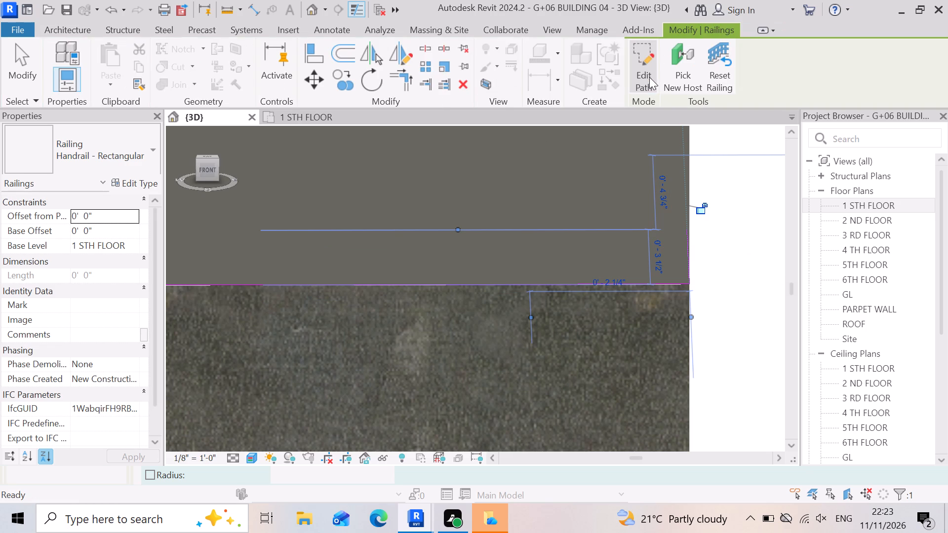
scroll(604, 247, down, 5)
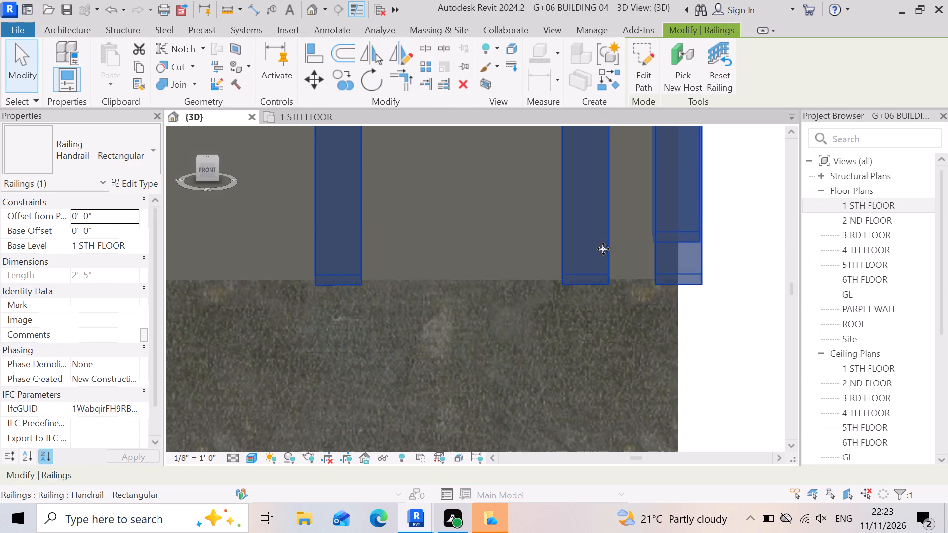
scroll(603, 249, down, 19)
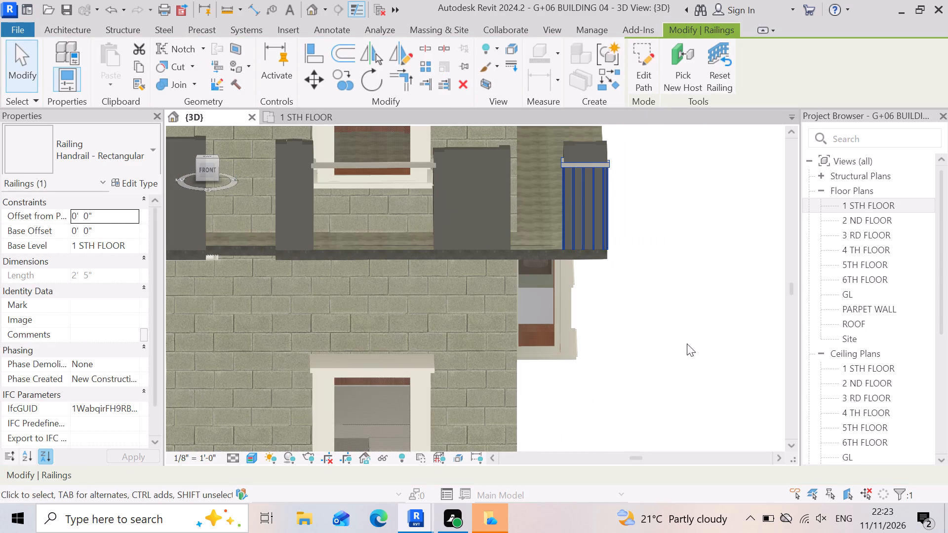
Examine from the front how the corner railing's base and end meet the first-floor slab edge and corner wall.
click(694, 357)
scroll(633, 259, up, 4)
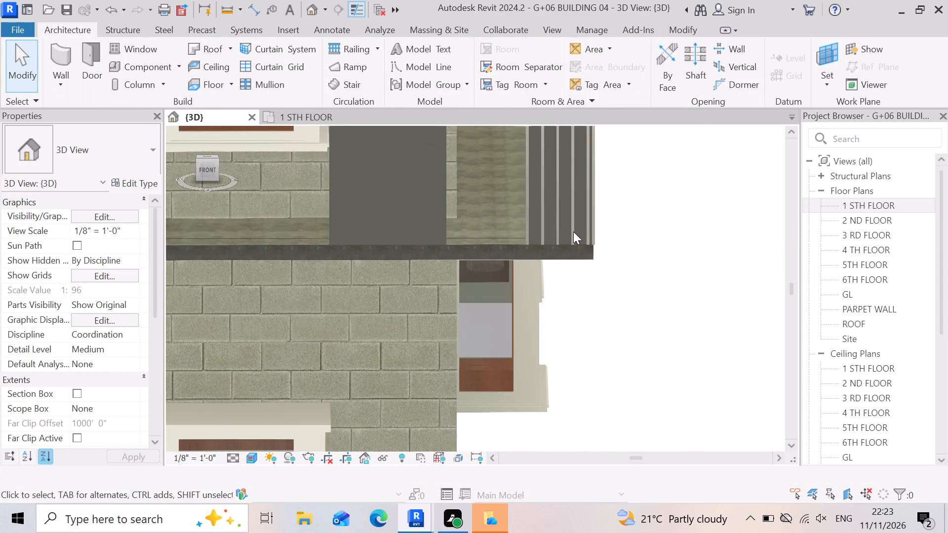
scroll(573, 231, up, 2)
scroll(378, 222, up, 3)
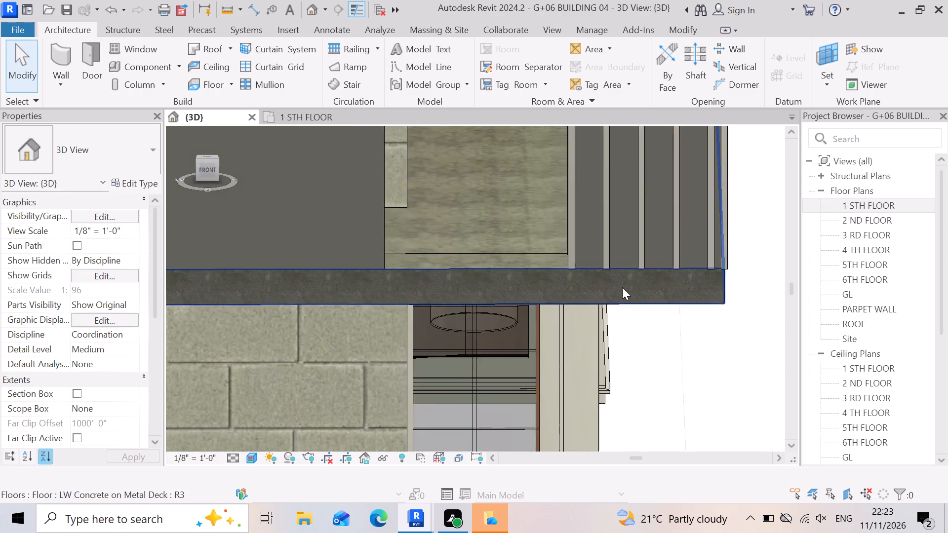
scroll(622, 287, down, 9)
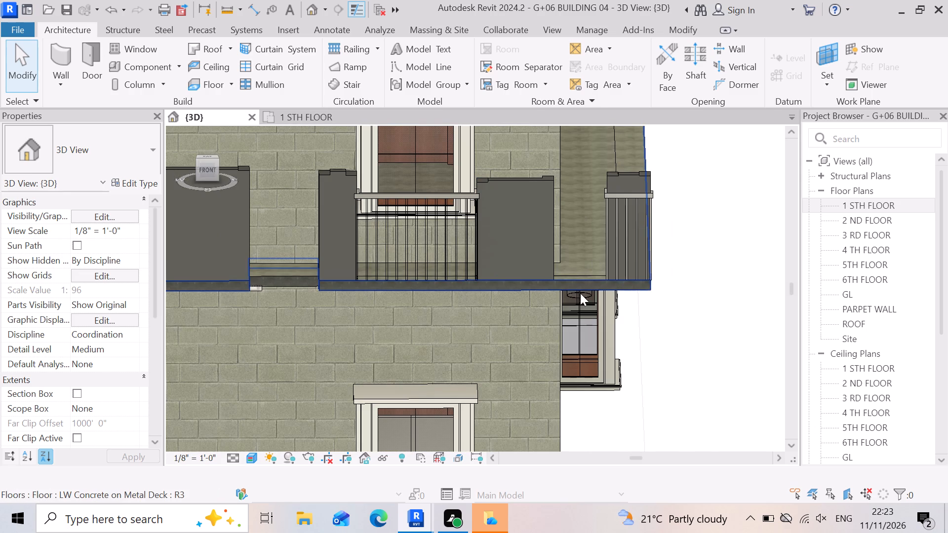
scroll(569, 281, up, 12)
click(643, 259)
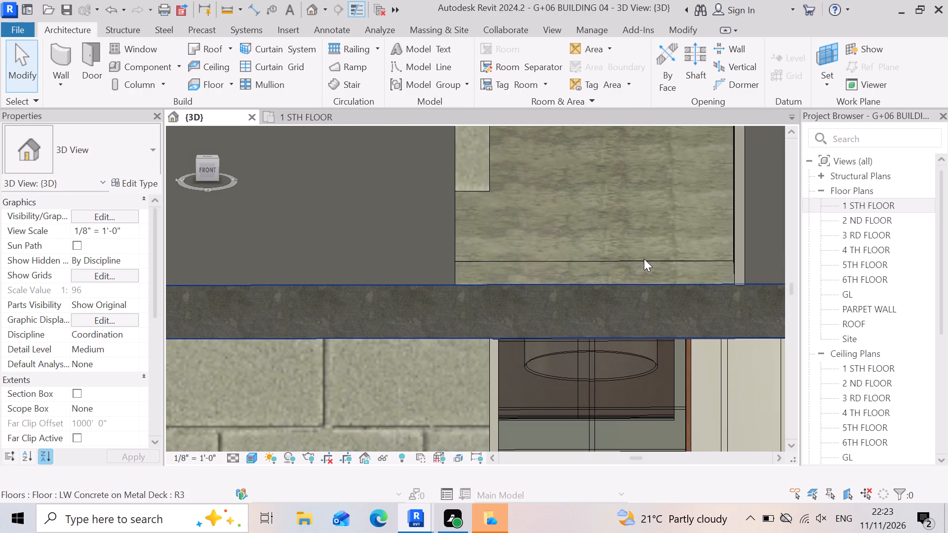
scroll(567, 233, down, 6)
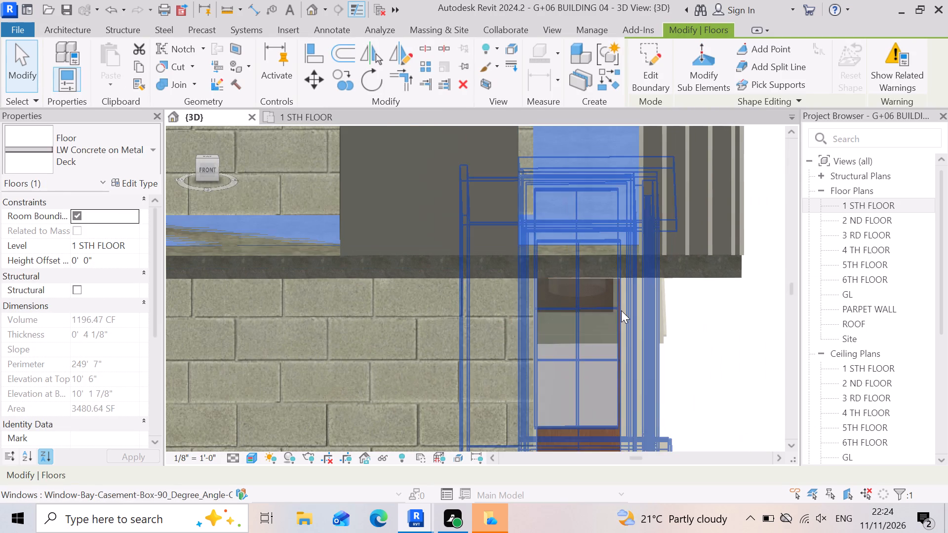
key(Escape)
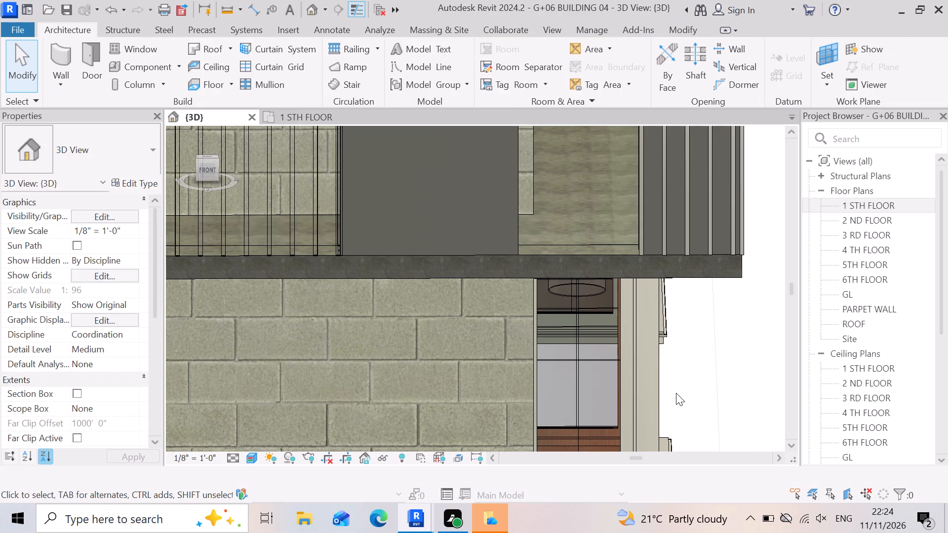
Delete the corner railing in front of the first-floor corner wall.
click(711, 248)
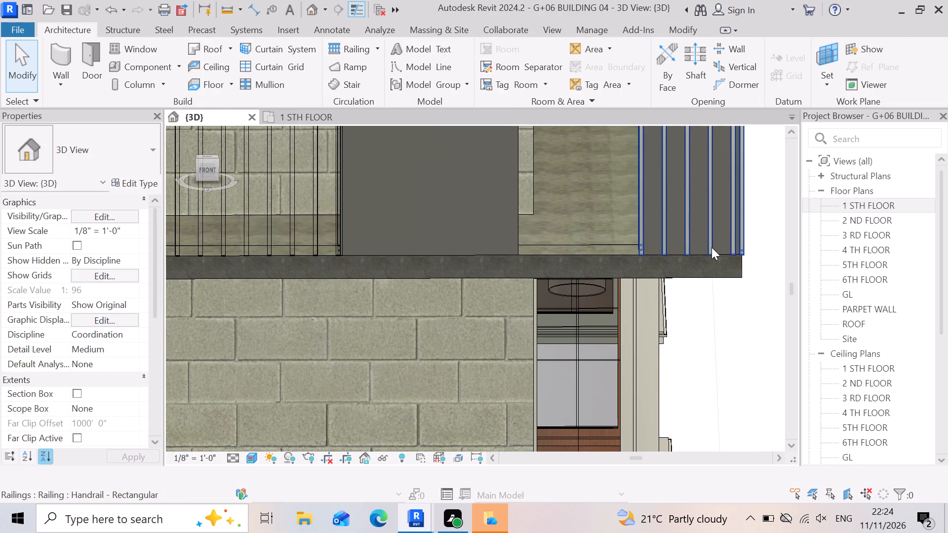
key(Delete)
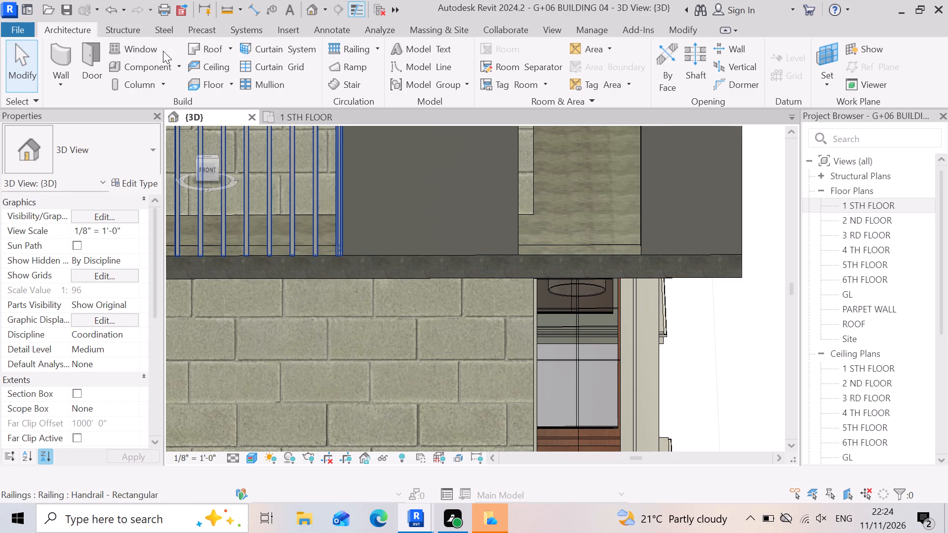
Start a Handrail - Rectangular railing and draw its first path line, about 1'-2" long, along the front wall's edge beside the corner gap.
click(357, 49)
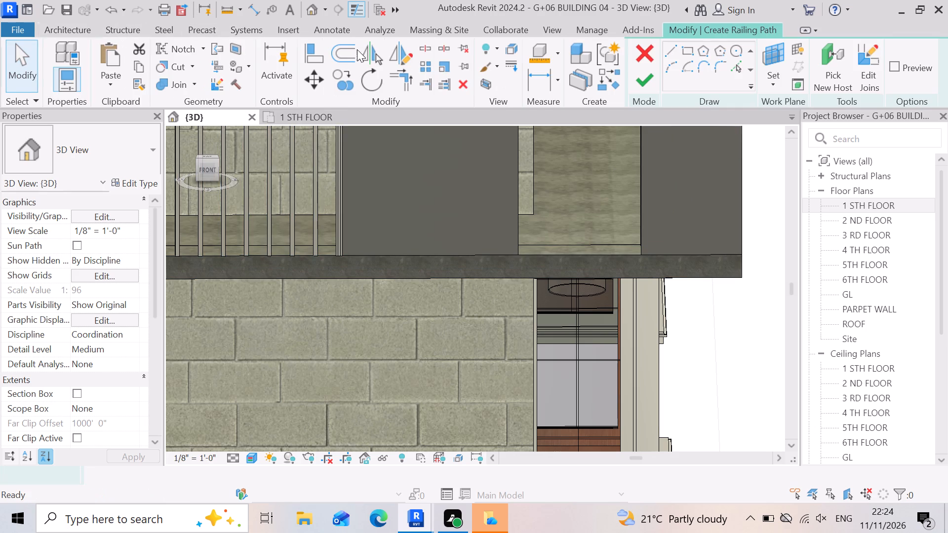
scroll(553, 266, up, 3)
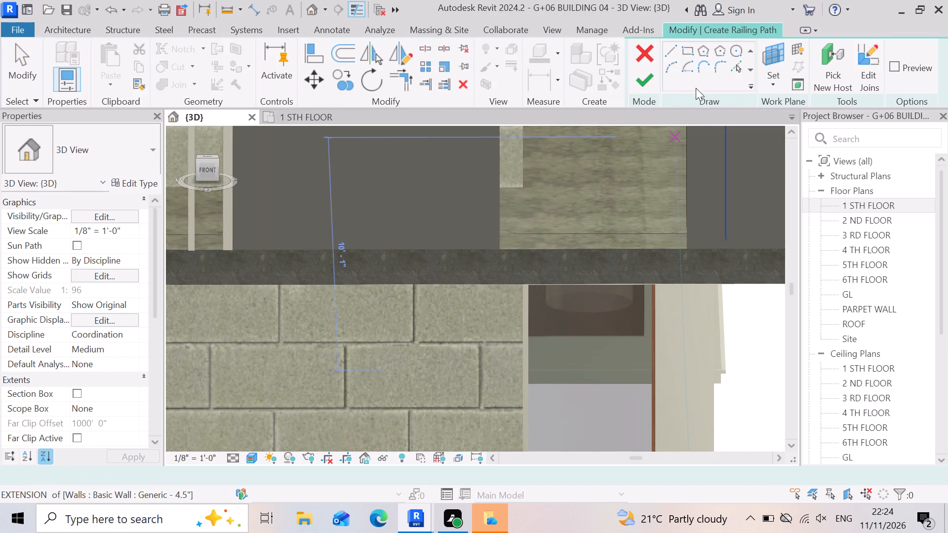
click(669, 50)
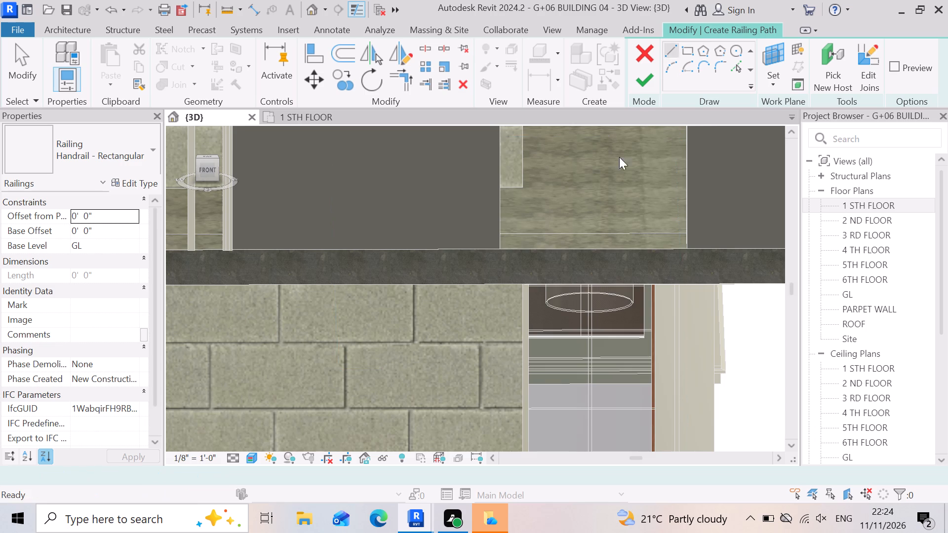
scroll(563, 223, up, 4)
scroll(467, 275, up, 2)
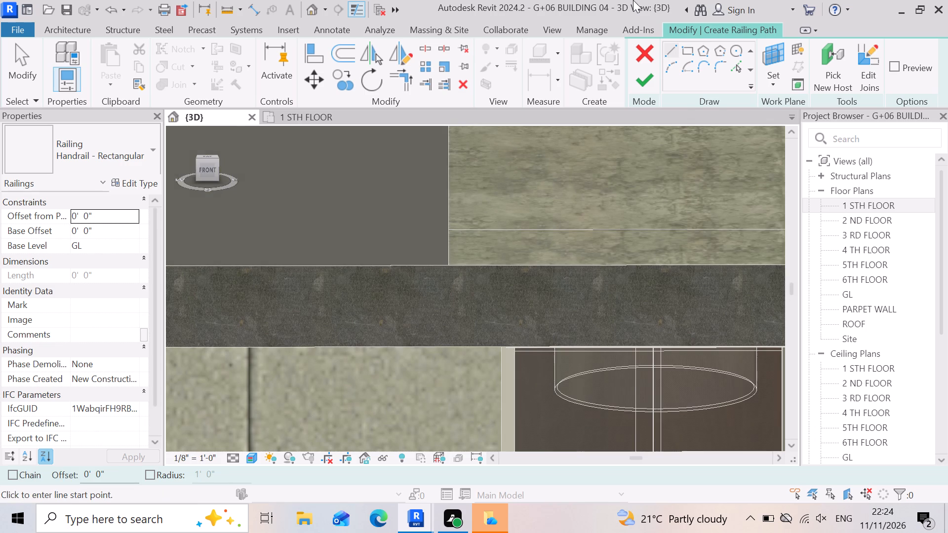
click(449, 203)
scroll(450, 271, up, 2)
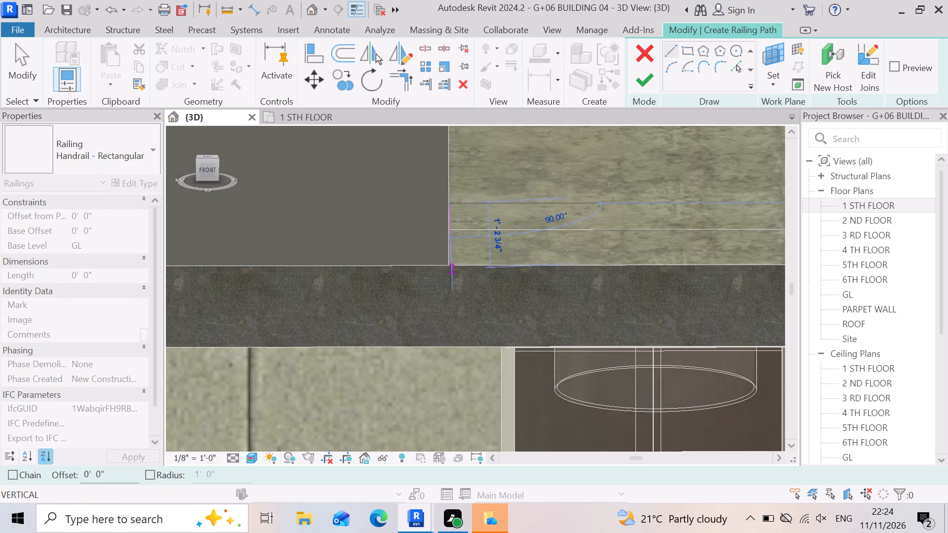
scroll(450, 272, up, 7)
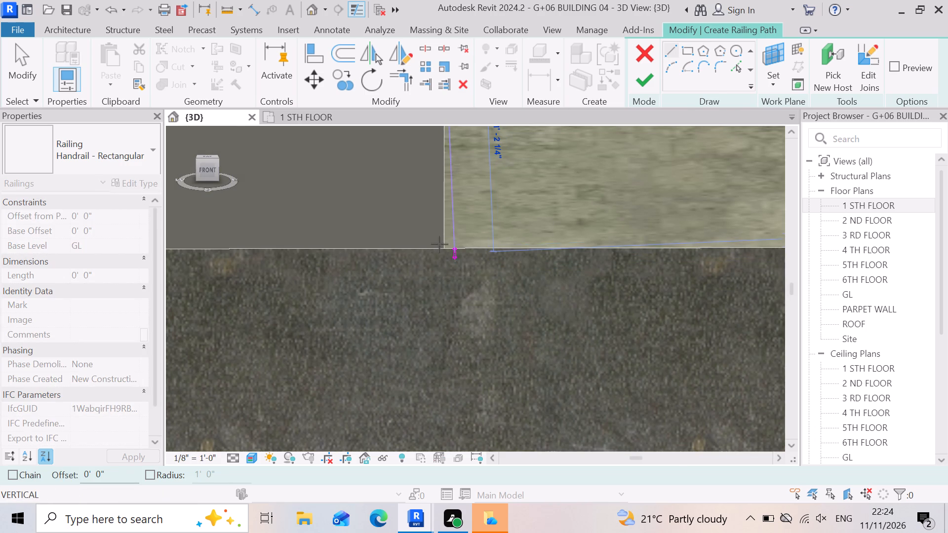
scroll(435, 251, up, 4)
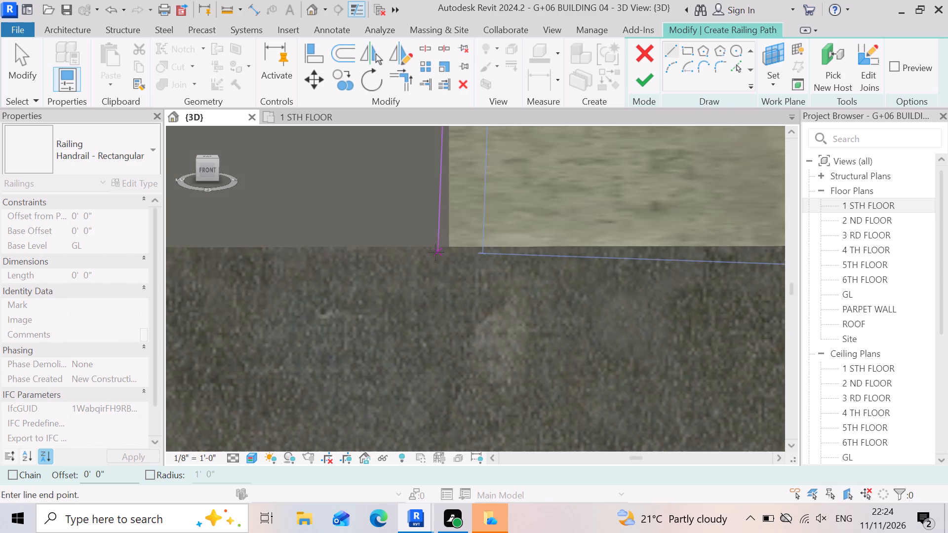
scroll(435, 252, up, 5)
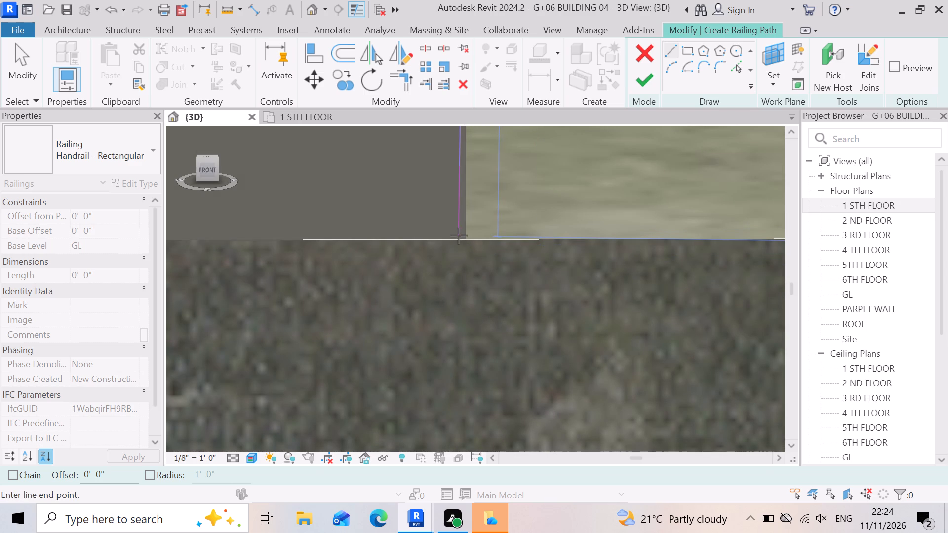
click(459, 236)
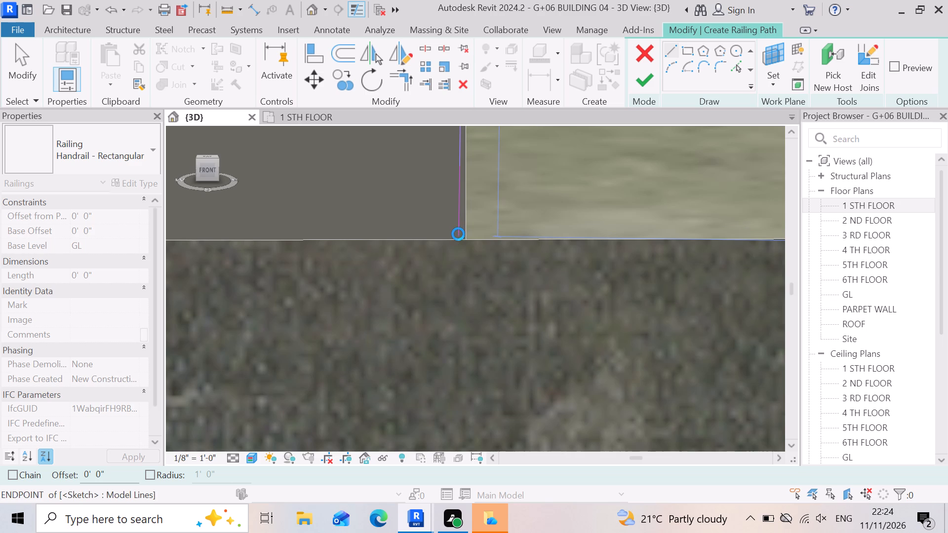
Draw the railing path's front line along the slab's front edge across the gap to the corner wall's near edge.
scroll(447, 239, down, 4)
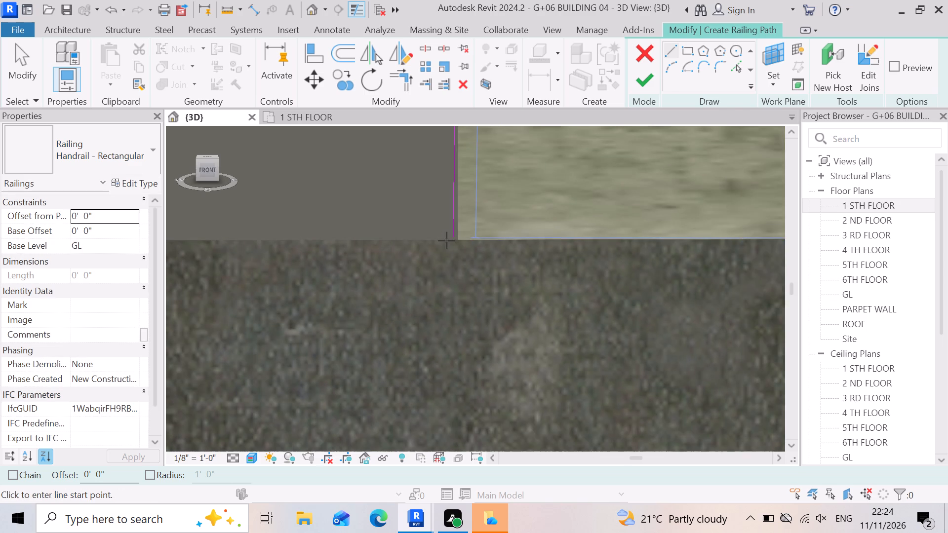
scroll(446, 240, down, 3)
scroll(451, 246, up, 17)
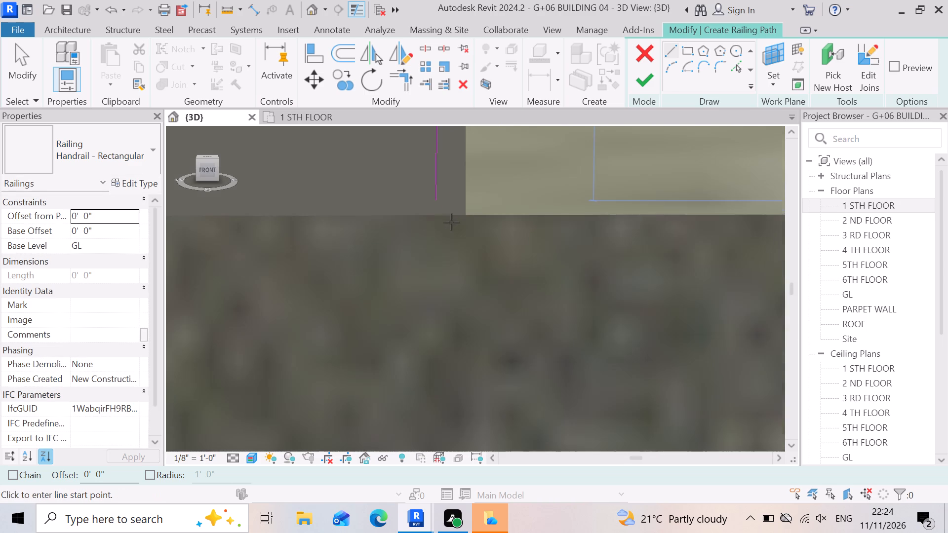
click(438, 202)
scroll(428, 210, down, 9)
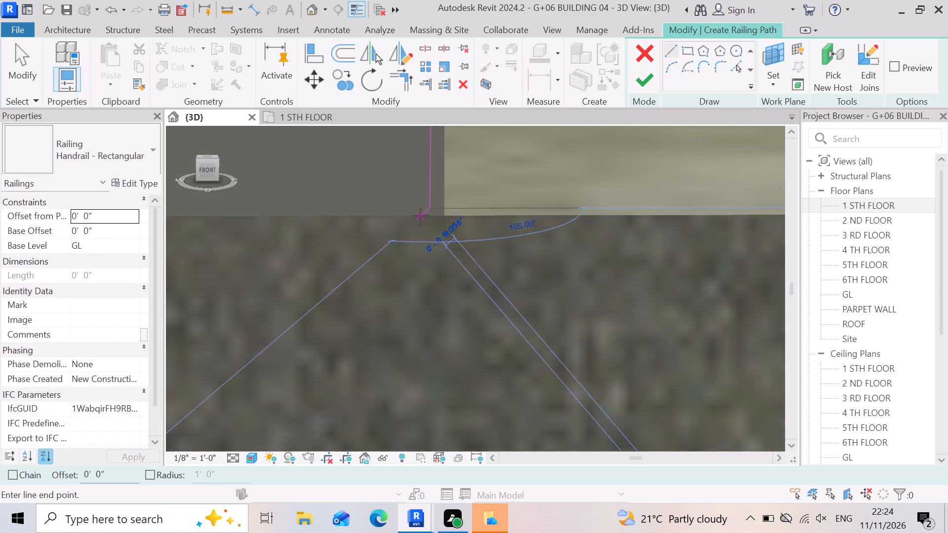
scroll(420, 215, down, 14)
scroll(370, 238, down, 2)
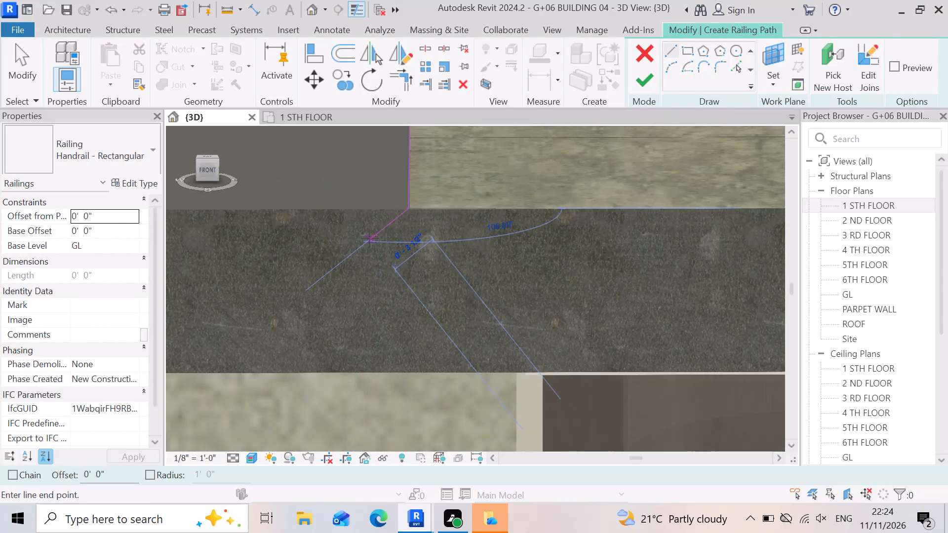
scroll(369, 238, down, 2)
scroll(629, 315, down, 9)
scroll(479, 241, down, 1)
scroll(666, 267, up, 9)
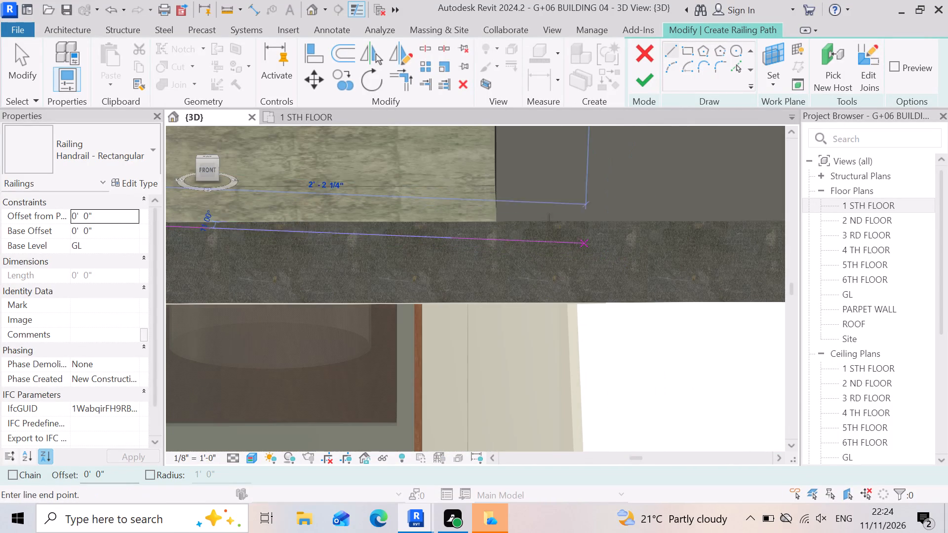
scroll(502, 225, up, 5)
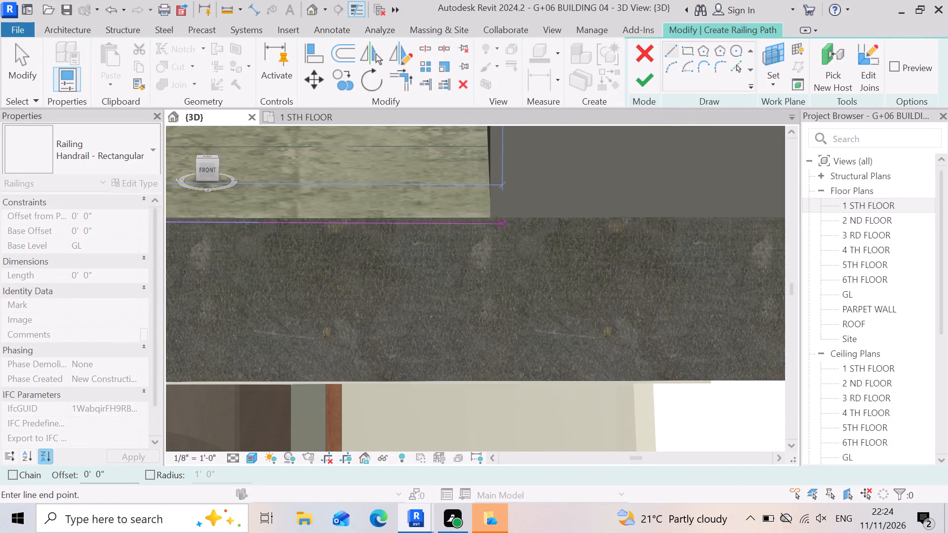
click(494, 218)
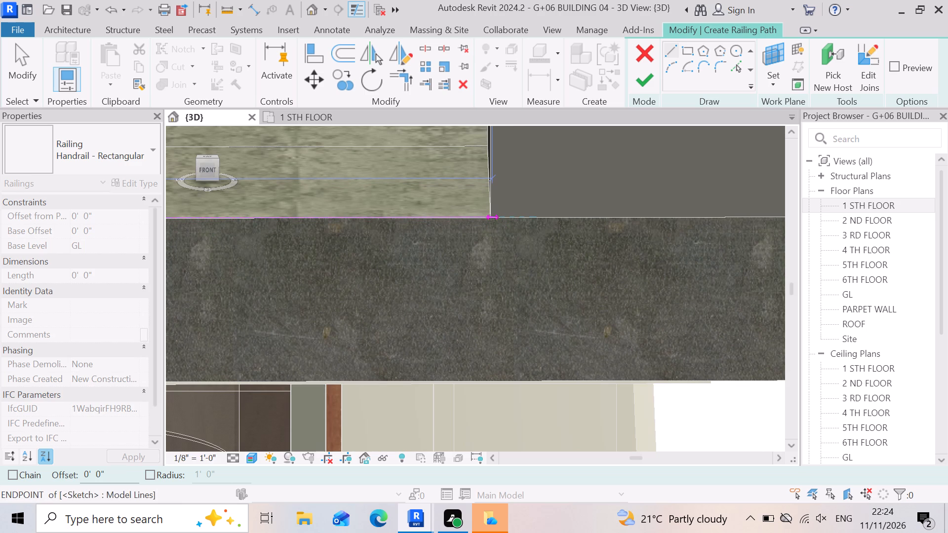
Draw a return path line about 0'-9" long from the front line's end along the corner wall's edge and finish the railing.
click(496, 215)
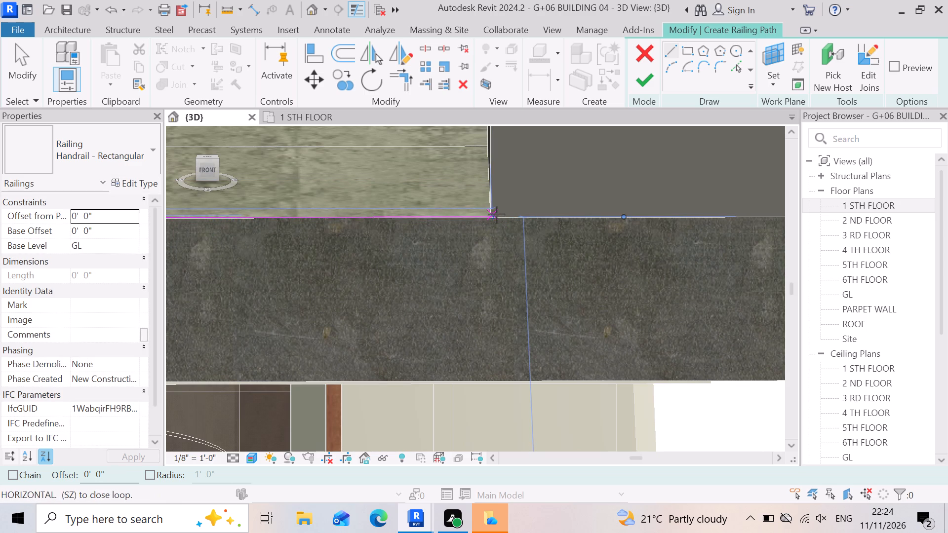
scroll(525, 265, down, 4)
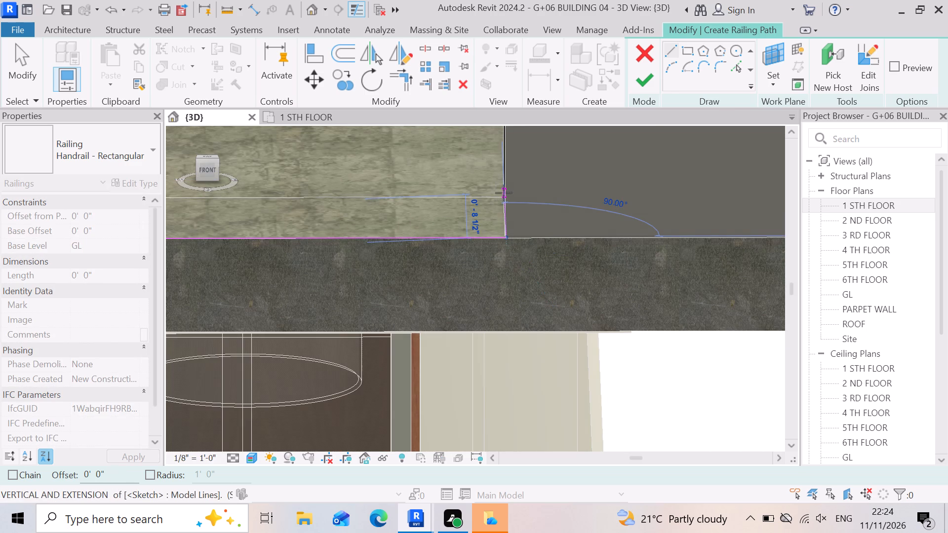
scroll(512, 189, up, 3)
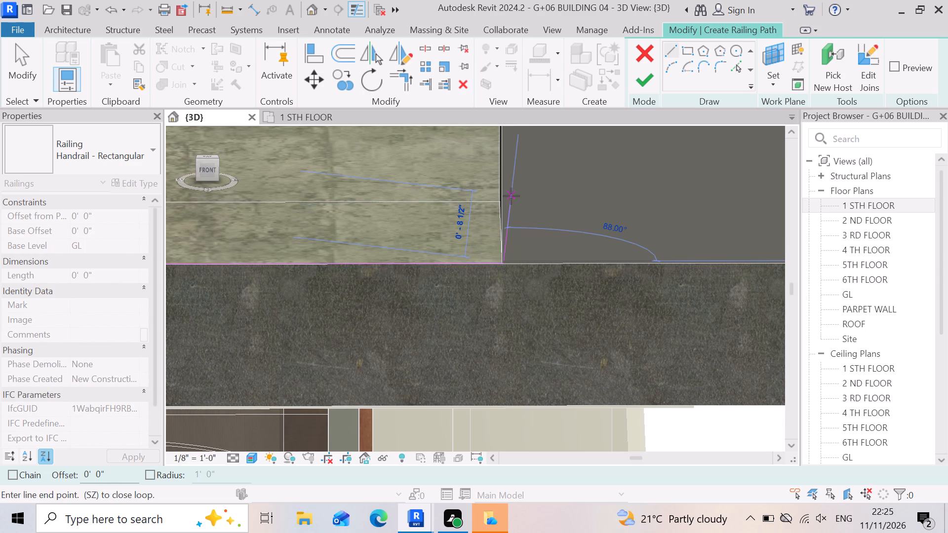
scroll(507, 193, up, 3)
click(507, 193)
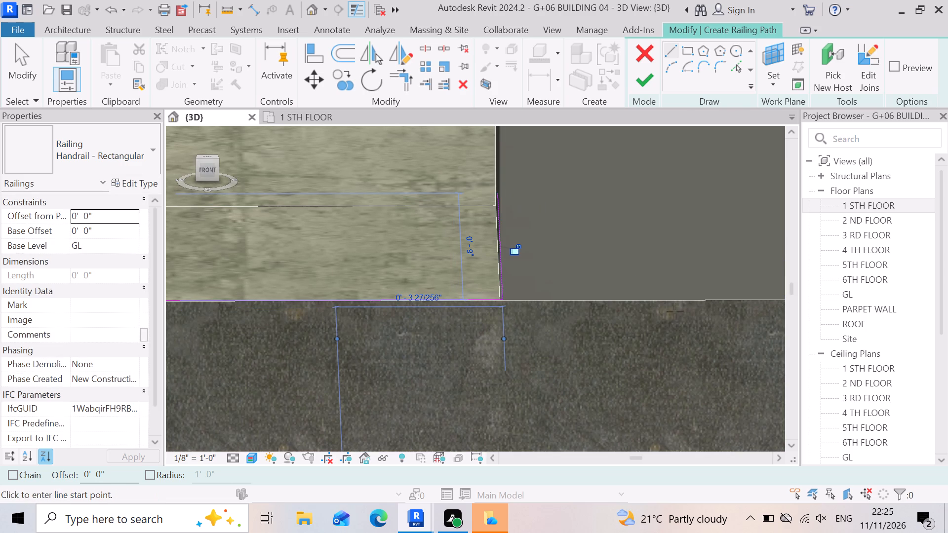
scroll(634, 206, down, 7)
click(646, 81)
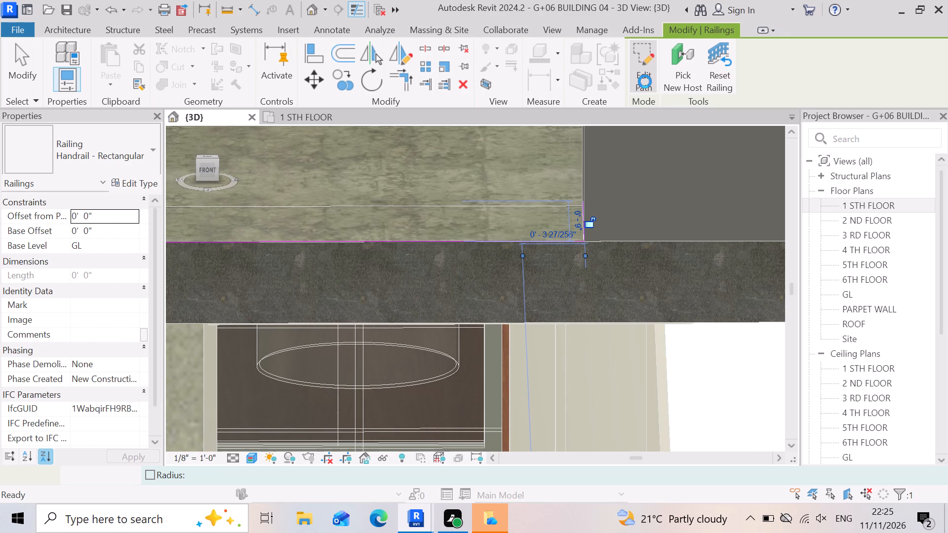
Examine the finished railing's location and the wall layout around the front corner gap in the 1 STH FLOOR plan.
scroll(560, 253, down, 7)
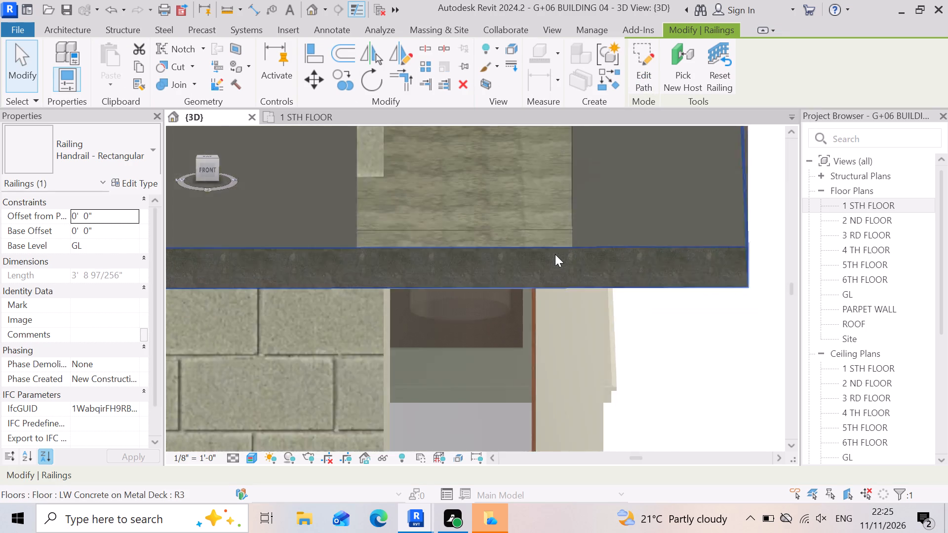
scroll(555, 254, down, 7)
scroll(492, 218, up, 3)
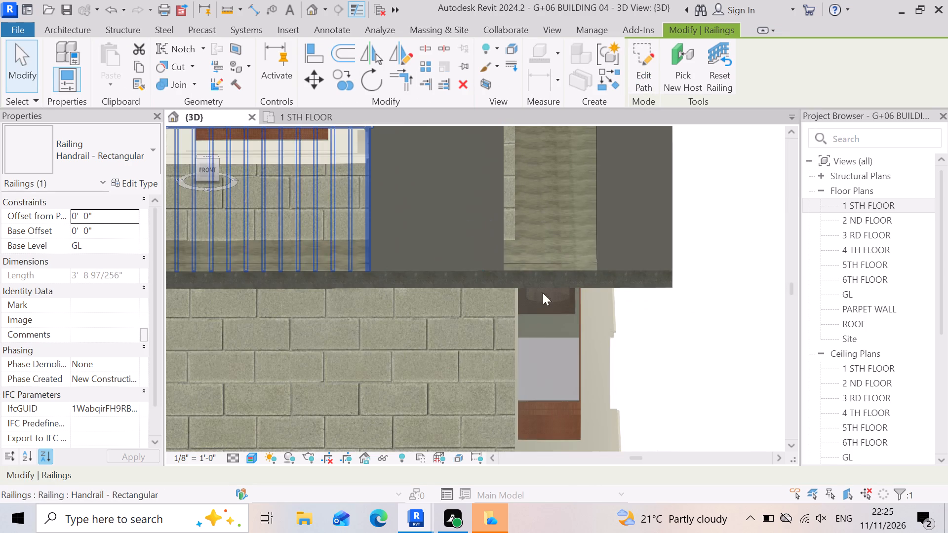
scroll(542, 254, up, 6)
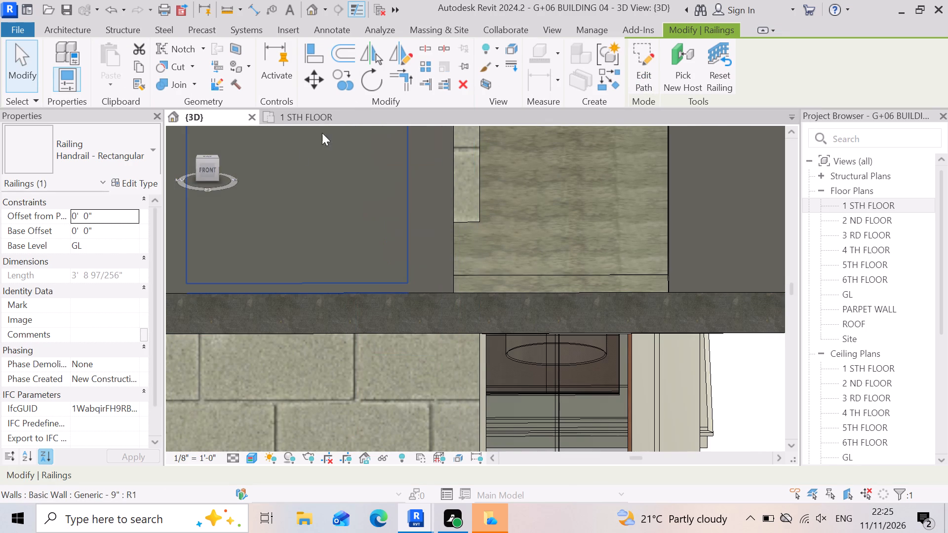
click(310, 116)
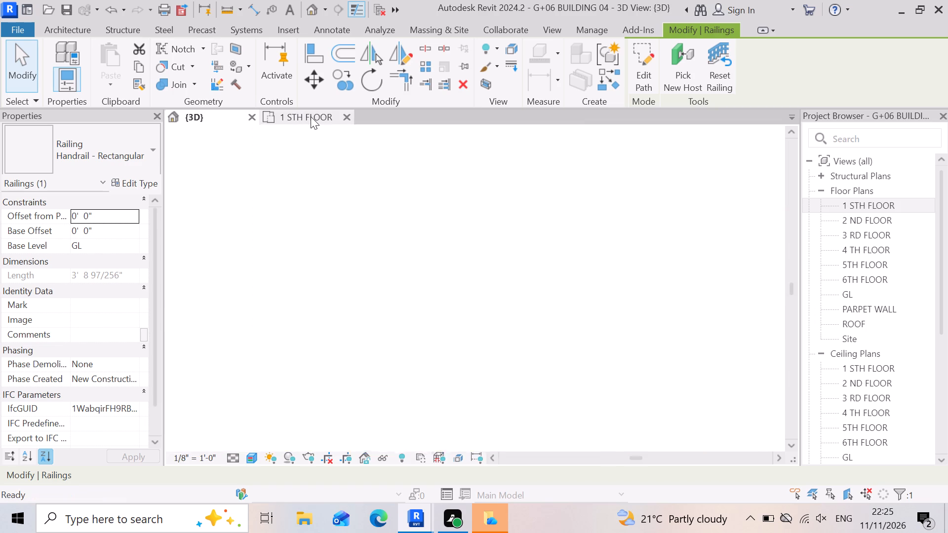
scroll(517, 247, down, 5)
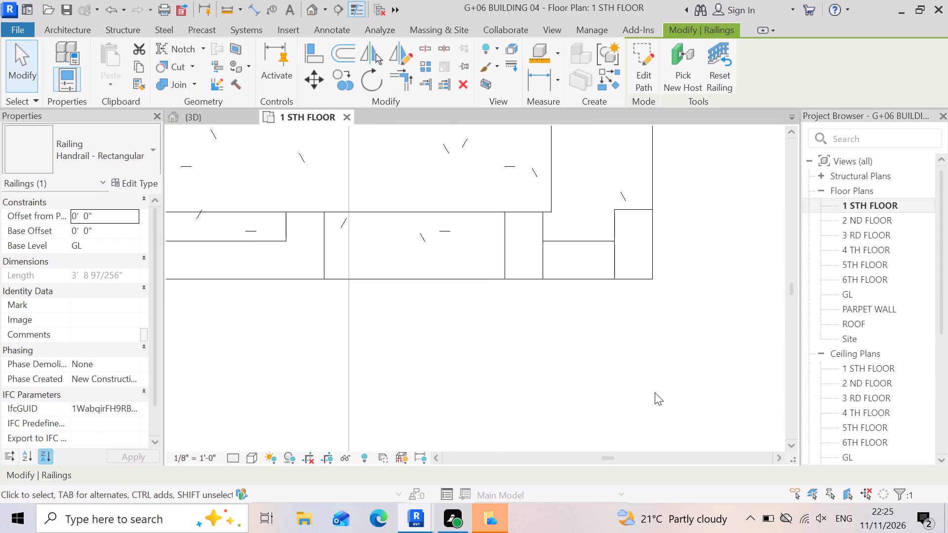
scroll(525, 214, up, 4)
scroll(684, 427, up, 2)
scroll(621, 281, up, 4)
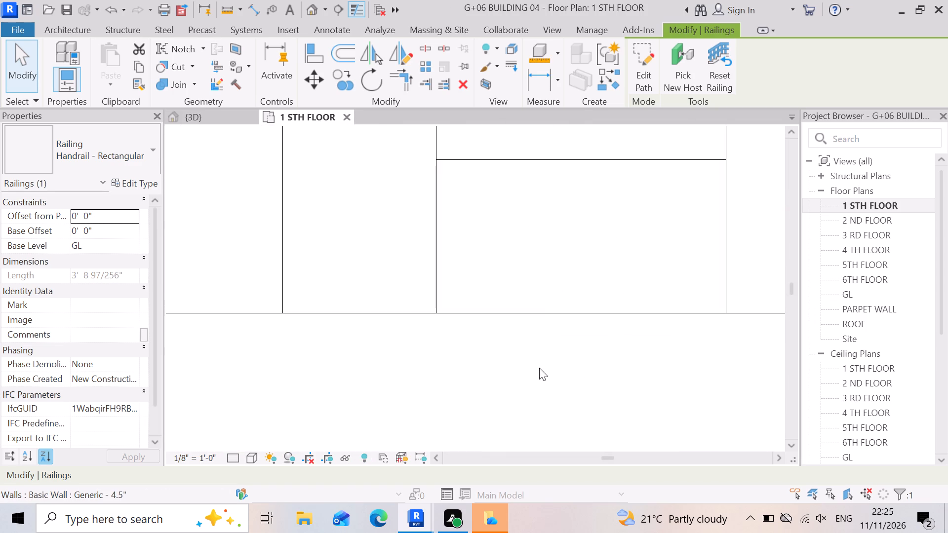
scroll(663, 281, down, 9)
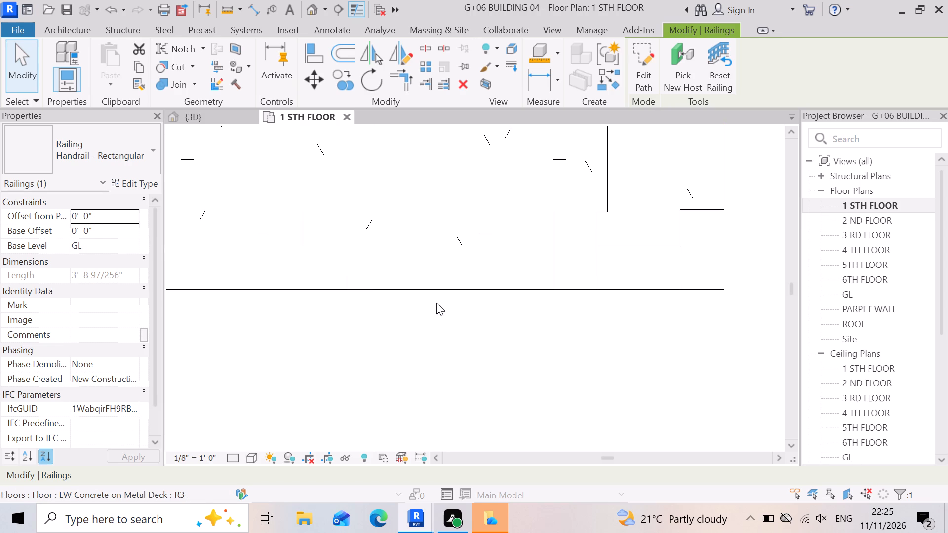
scroll(472, 326, down, 3)
scroll(524, 336, down, 3)
scroll(504, 321, up, 3)
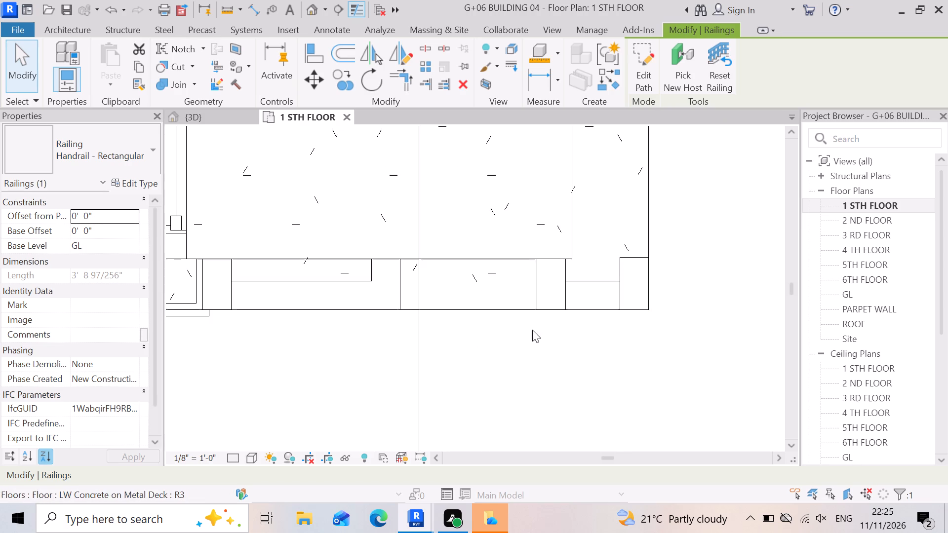
scroll(549, 349, down, 3)
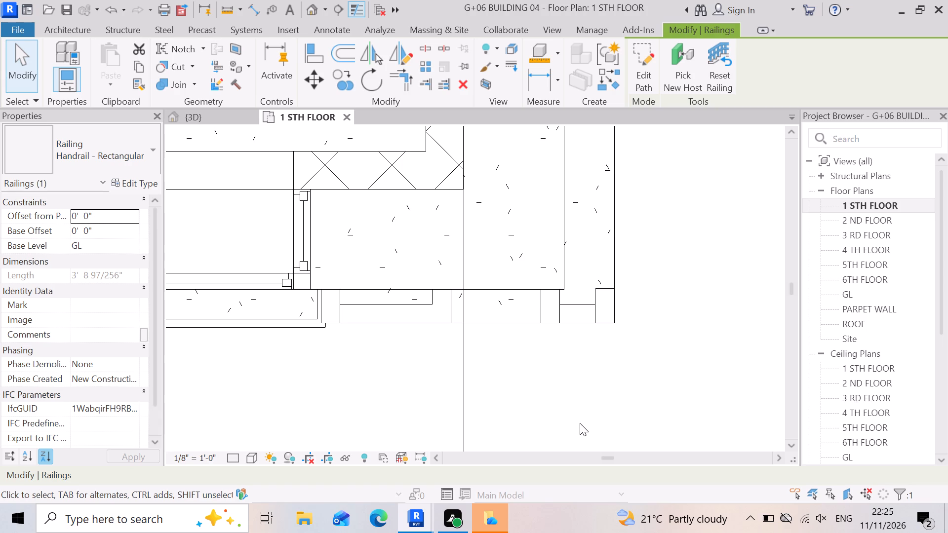
scroll(477, 319, up, 3)
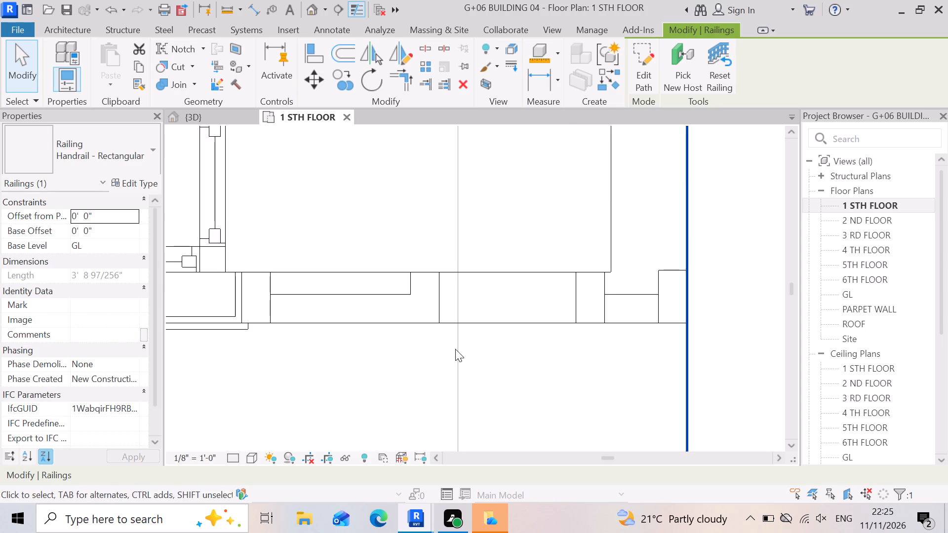
scroll(454, 349, up, 6)
scroll(578, 238, down, 6)
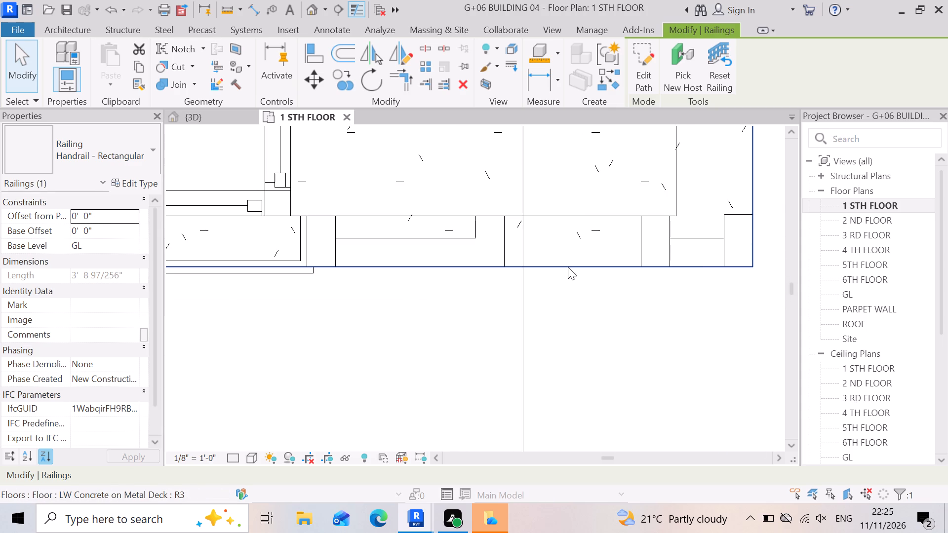
Inspect the extent of the first-floor slab and the short Generic - 4.5" wall beside the corner gap in plan.
click(568, 267)
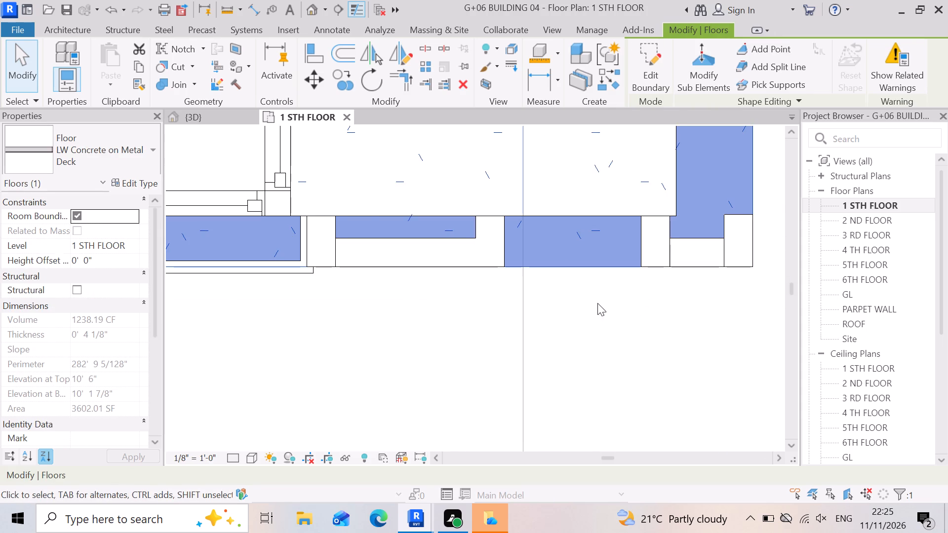
scroll(602, 299, down, 9)
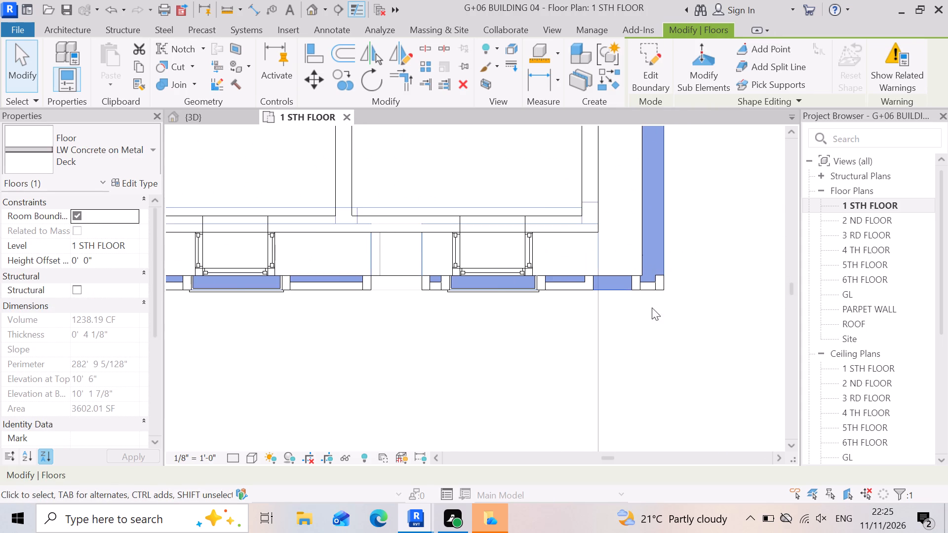
scroll(675, 317, down, 4)
scroll(684, 330, up, 10)
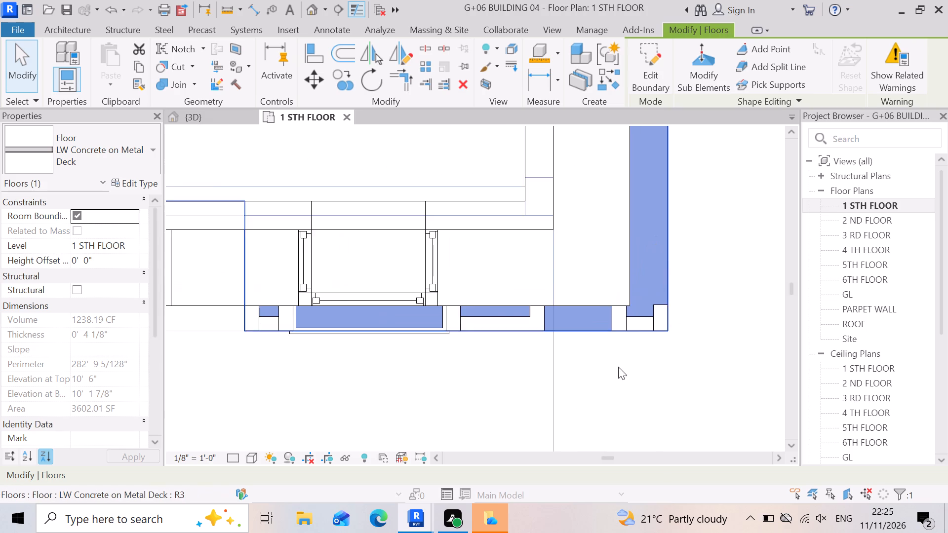
scroll(615, 369, up, 6)
scroll(402, 298, up, 1)
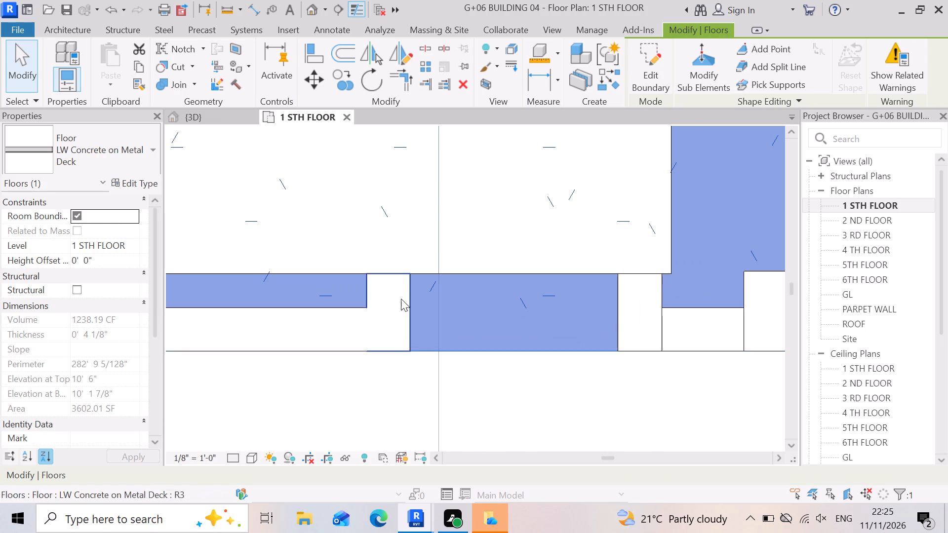
scroll(401, 299, up, 2)
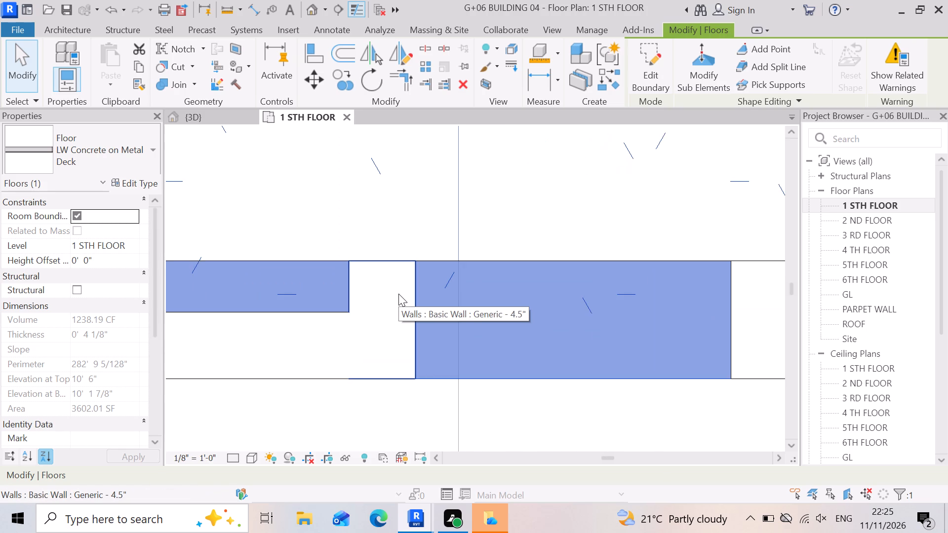
scroll(412, 293, down, 5)
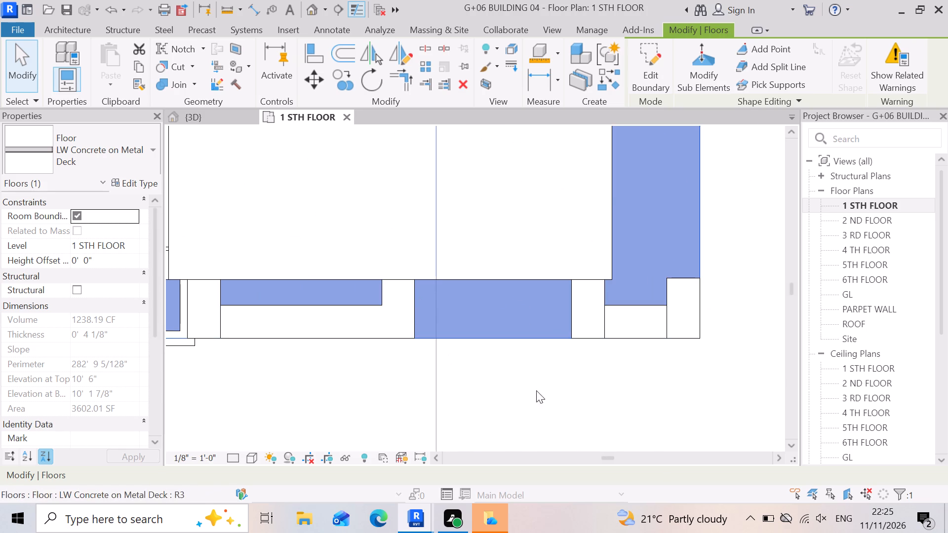
scroll(622, 350, up, 3)
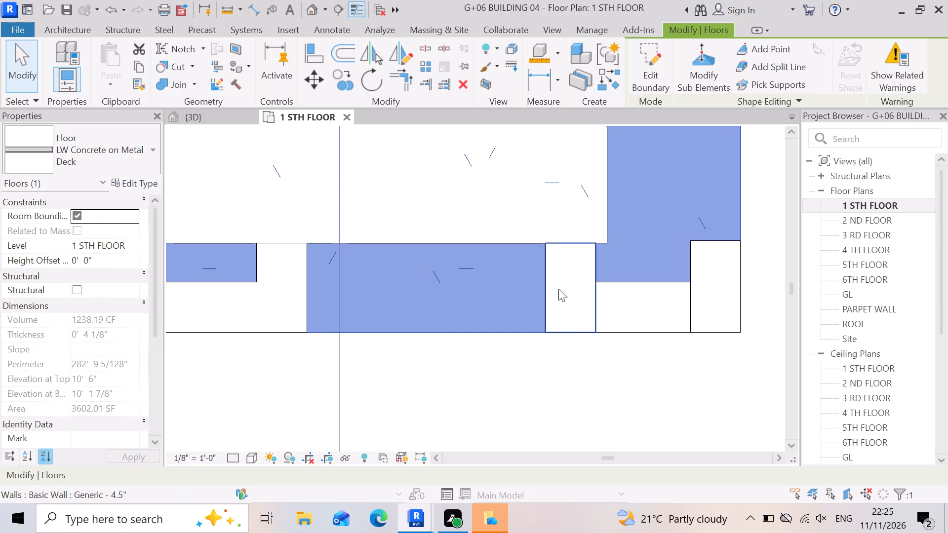
click(570, 298)
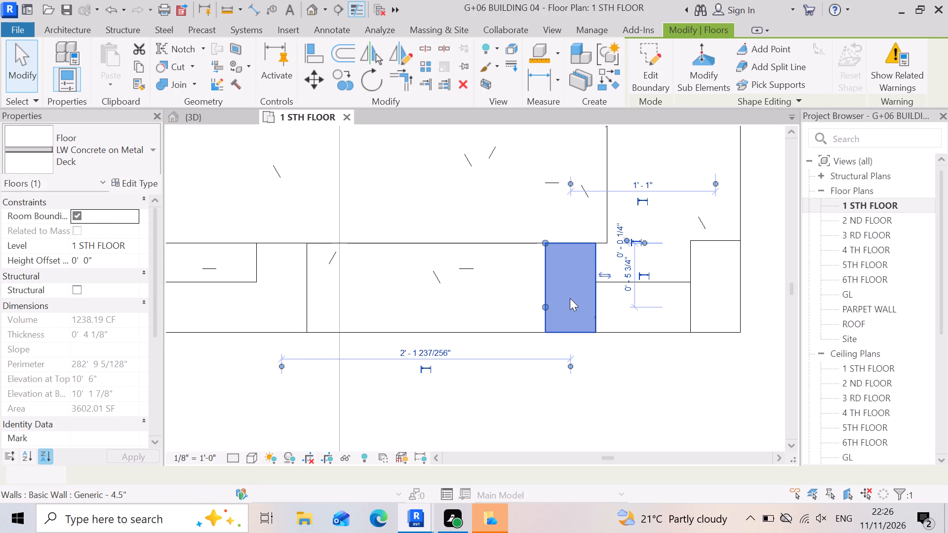
click(620, 394)
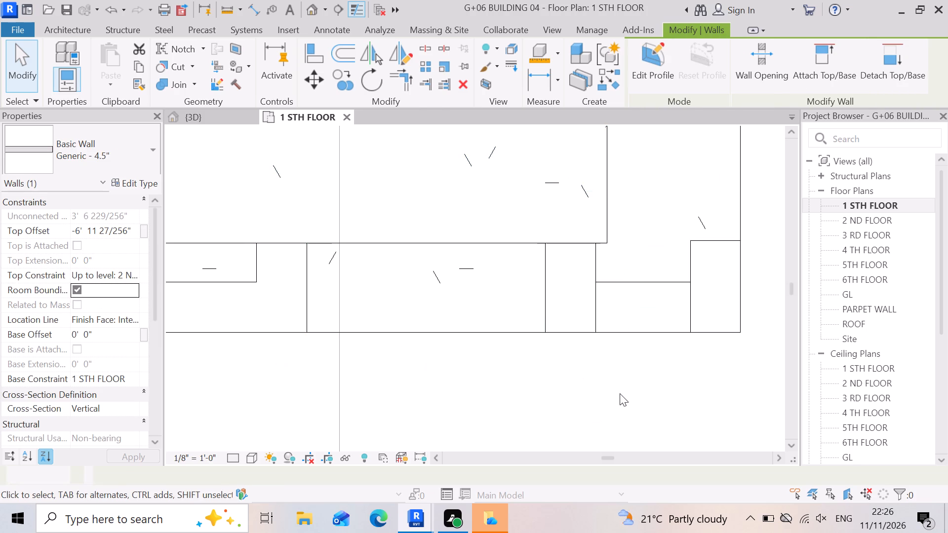
Examine the front corner gap between the first-floor balcony walls in the 3D view.
click(213, 116)
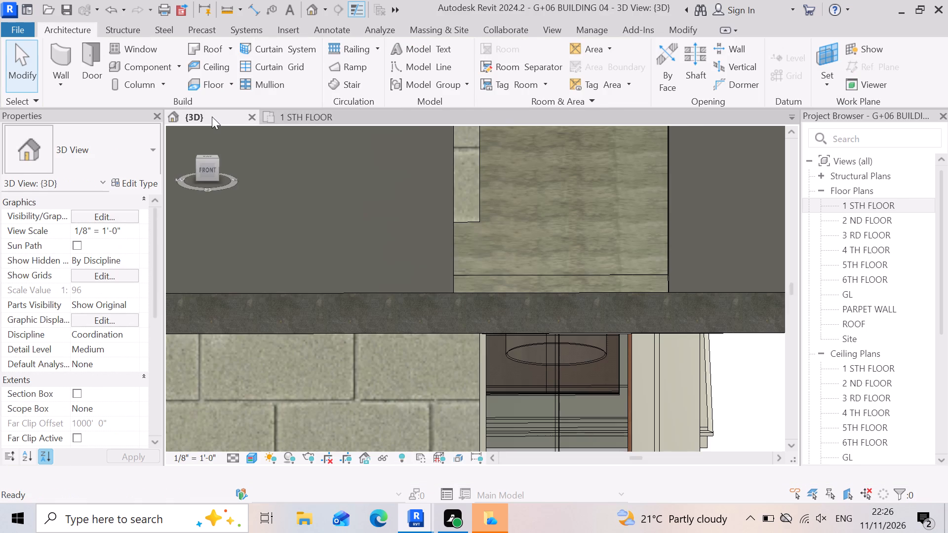
scroll(512, 266, down, 8)
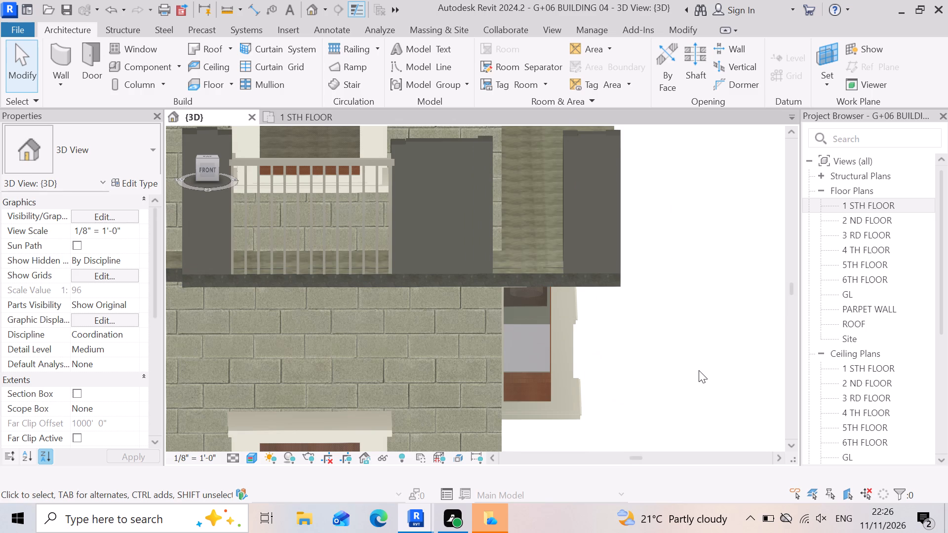
click(699, 370)
key(Escape)
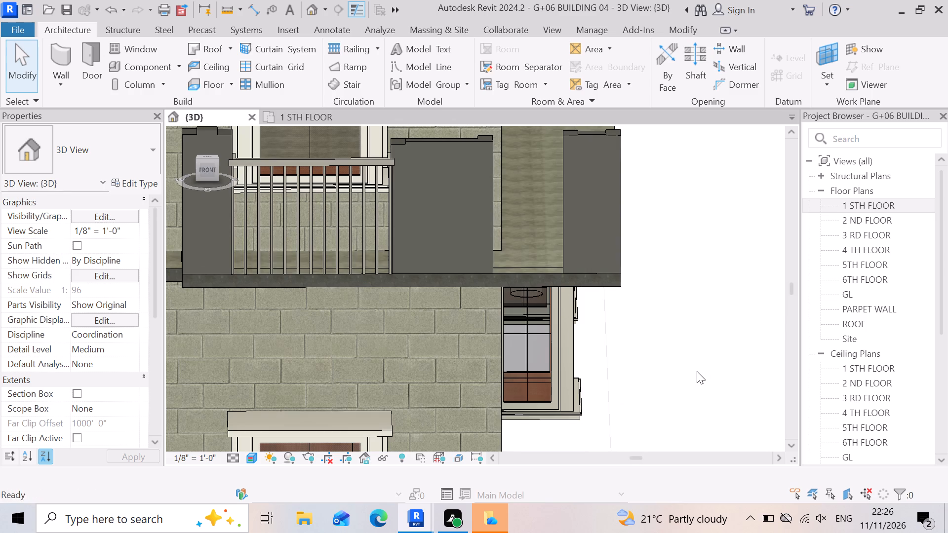
scroll(455, 211, up, 3)
scroll(480, 451, down, 4)
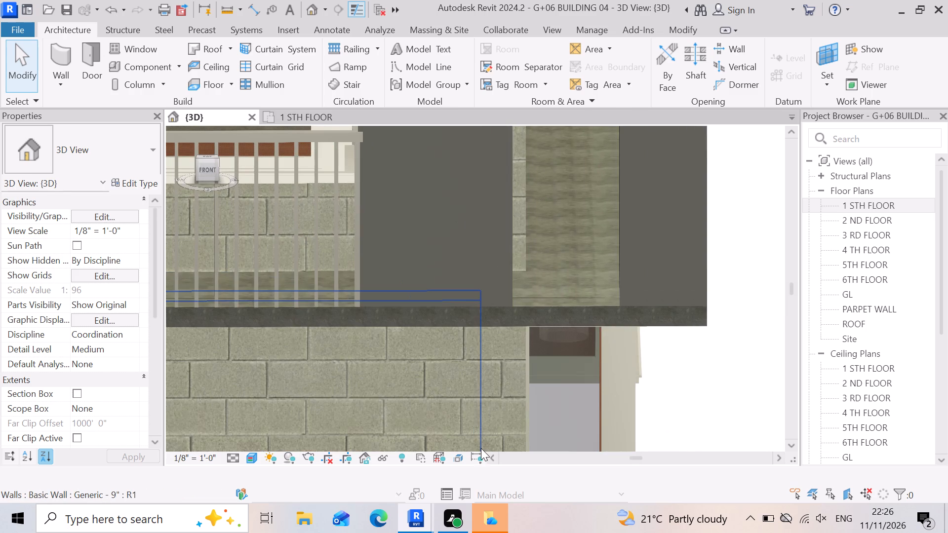
scroll(481, 447, down, 4)
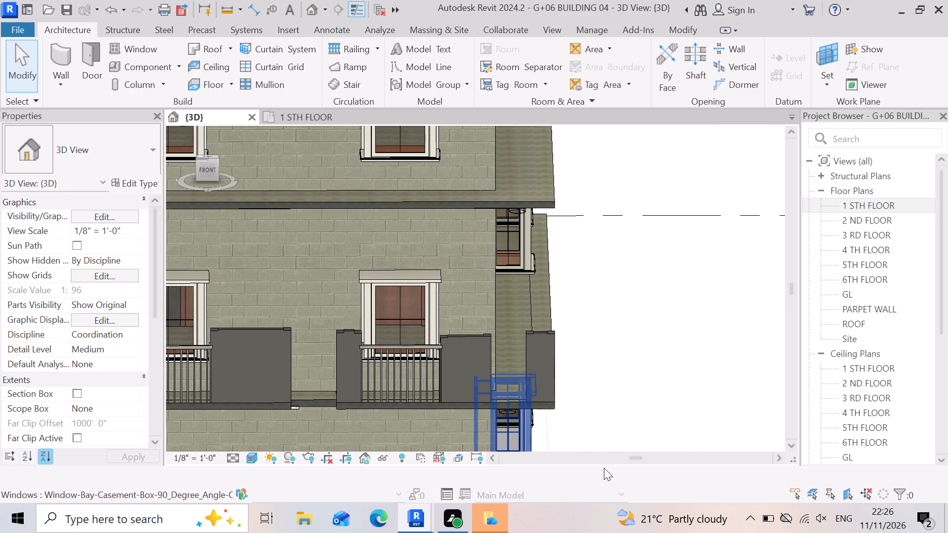
scroll(555, 390, up, 3)
scroll(490, 415, up, 6)
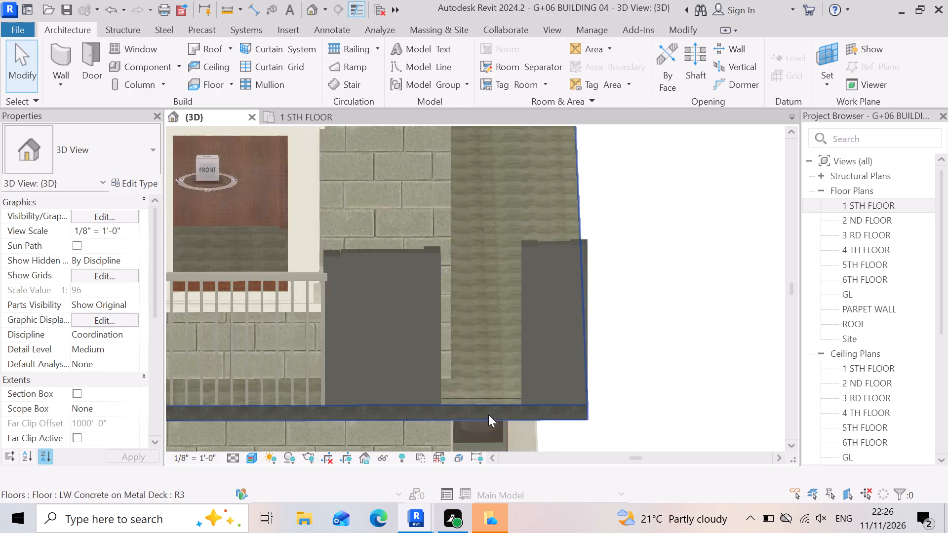
scroll(464, 416, up, 7)
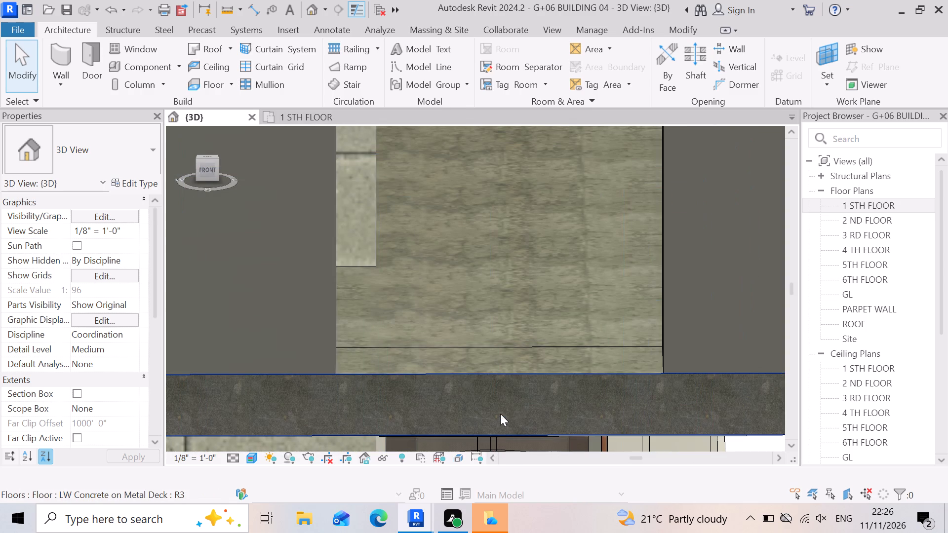
Inspect the inner and outer floor slabs individually and compare their front edges at the corner gap in 3D.
click(515, 348)
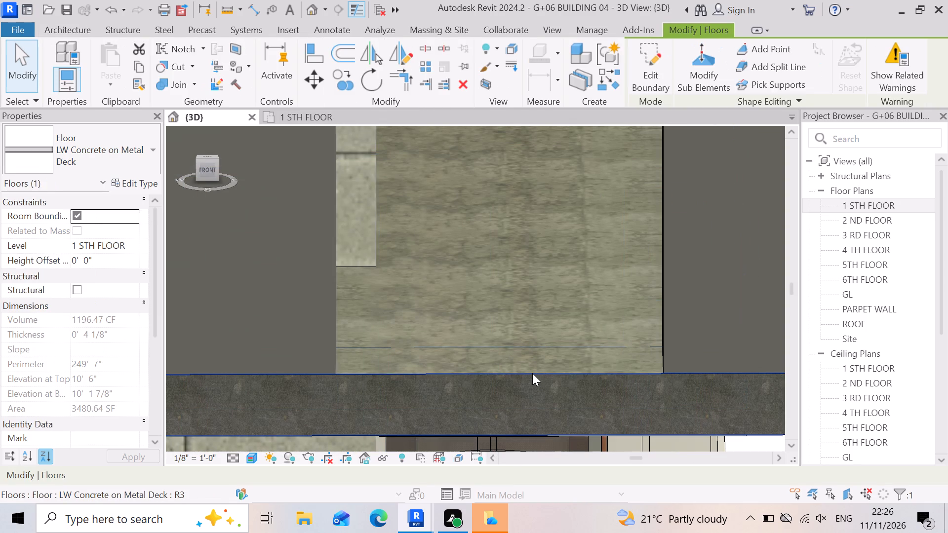
click(532, 373)
scroll(532, 373, down, 8)
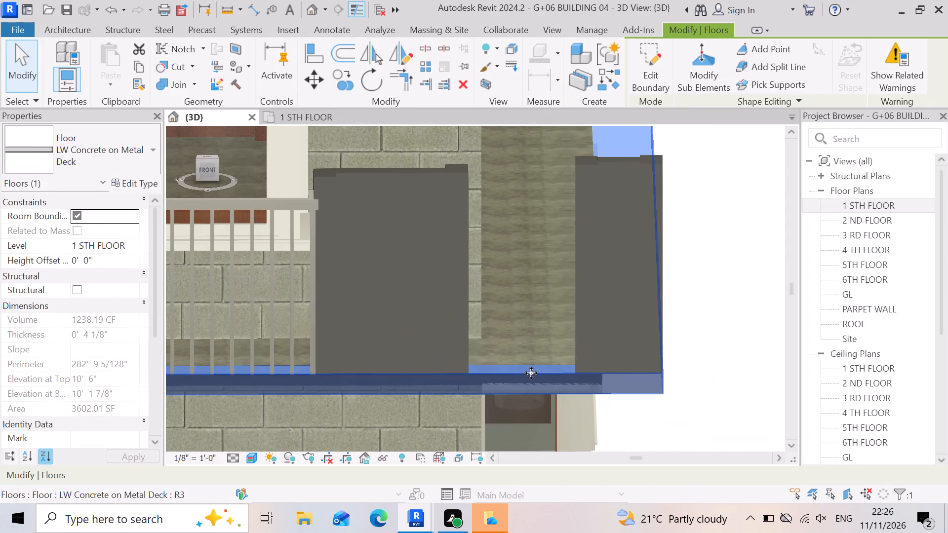
scroll(558, 398, down, 8)
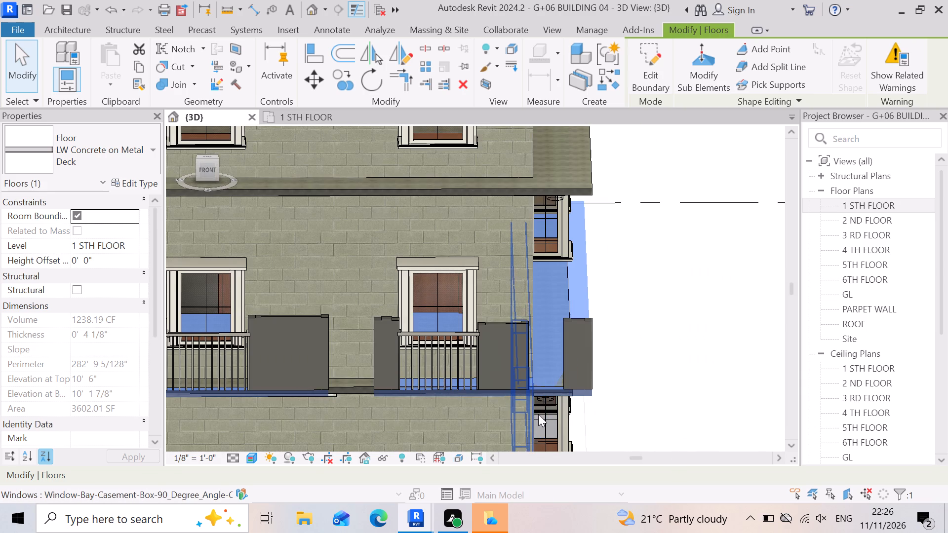
scroll(538, 414, up, 2)
scroll(310, 386, up, 6)
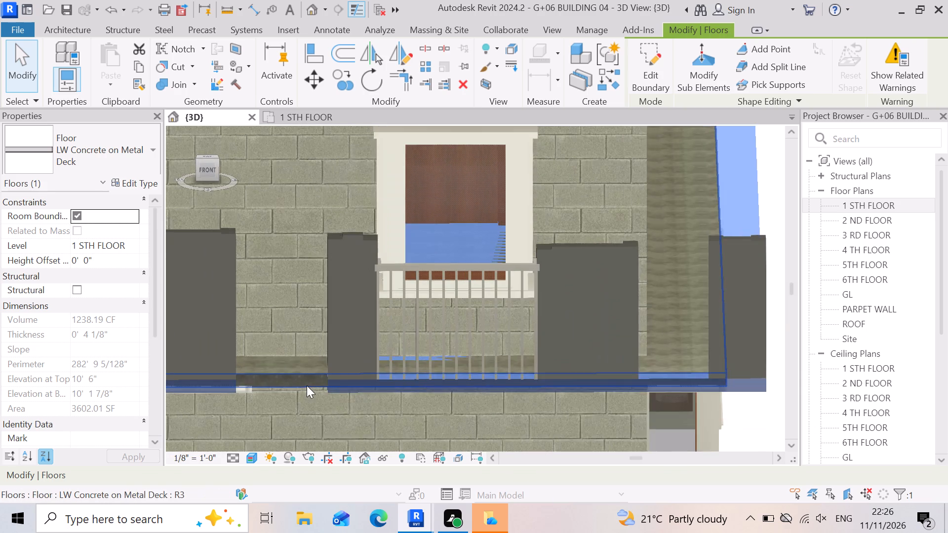
scroll(263, 423, up, 3)
scroll(259, 362, down, 8)
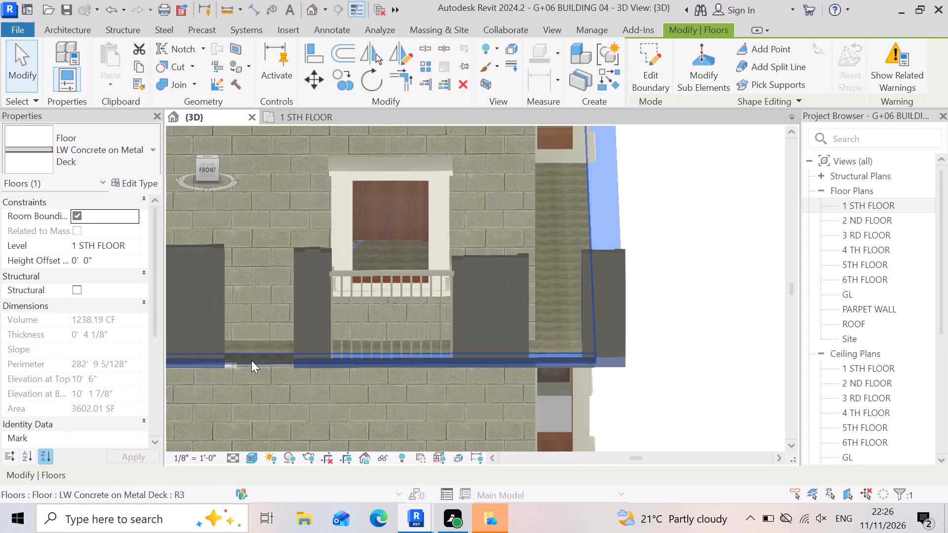
scroll(574, 358, up, 3)
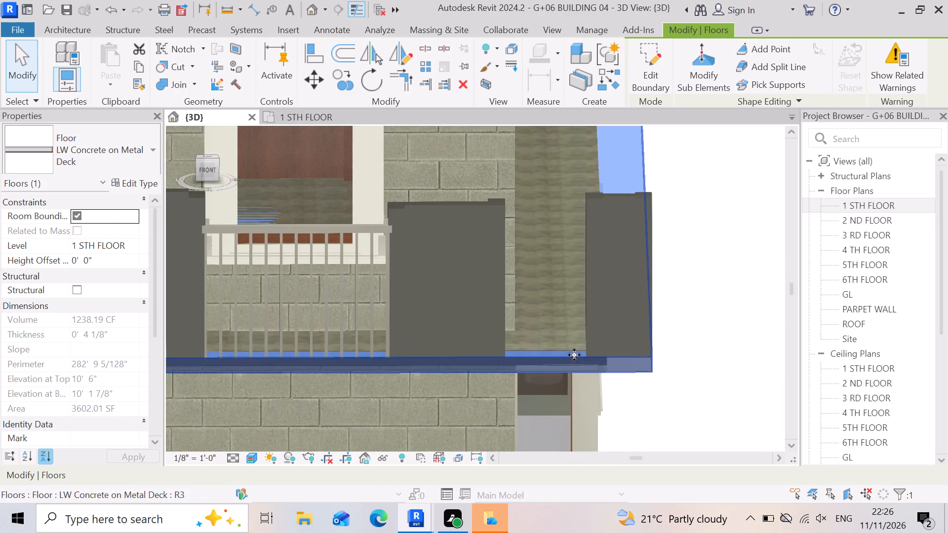
scroll(574, 355, up, 2)
click(714, 408)
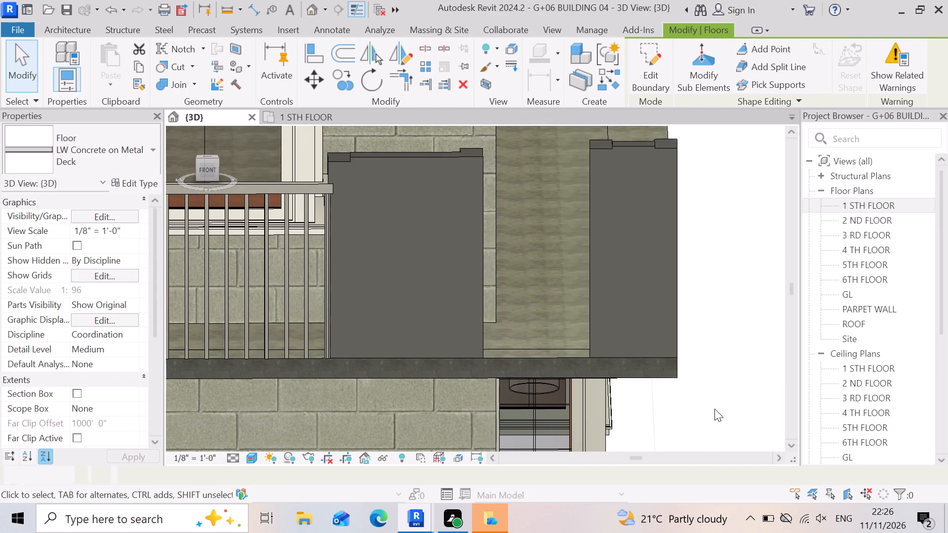
scroll(579, 365, up, 5)
scroll(418, 334, up, 3)
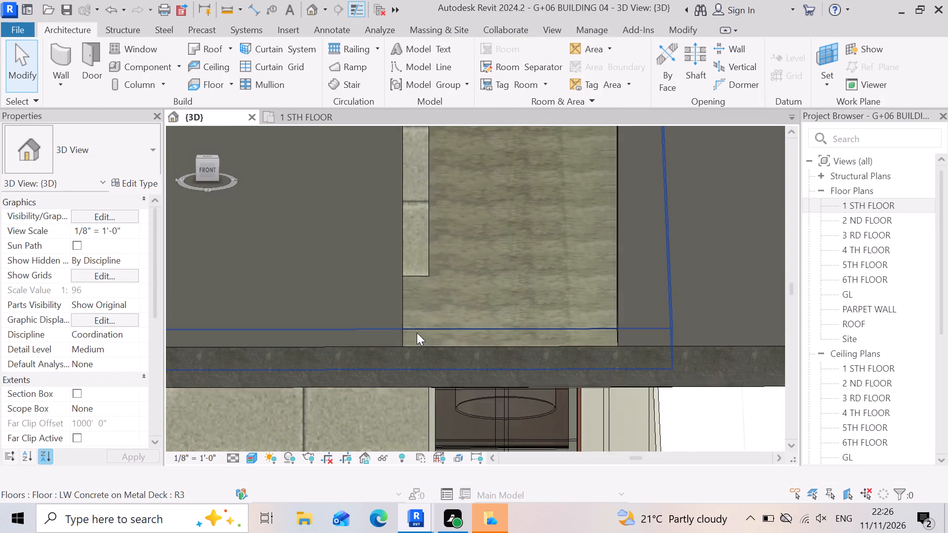
Pull the lower end of the short Generic - 4.5" wall beside the front corner gap toward the gap, making the wall angled.
scroll(417, 333, up, 2)
scroll(504, 367, down, 3)
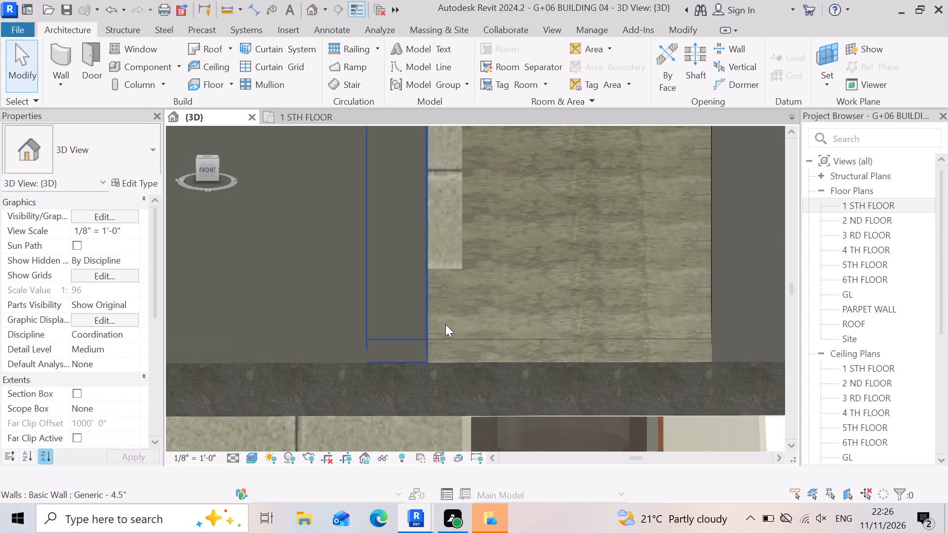
scroll(597, 376, down, 4)
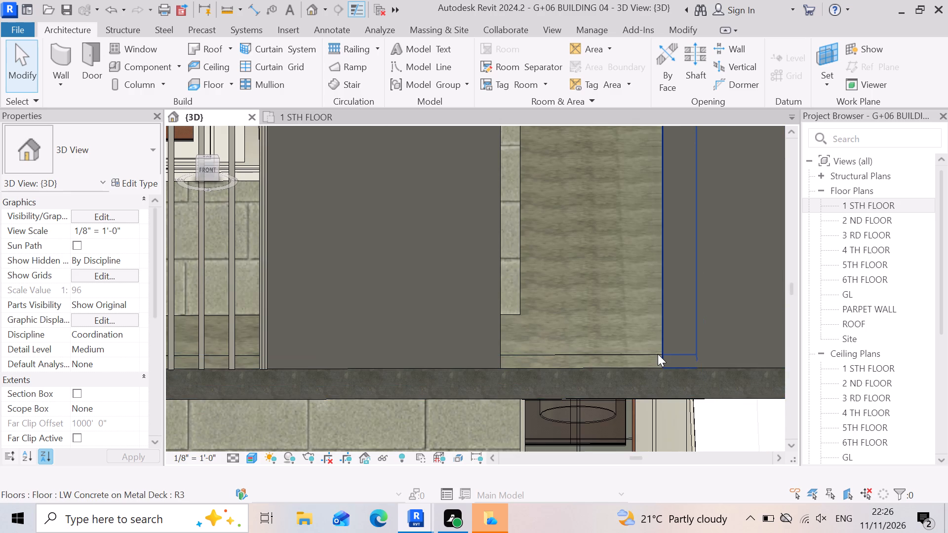
click(671, 327)
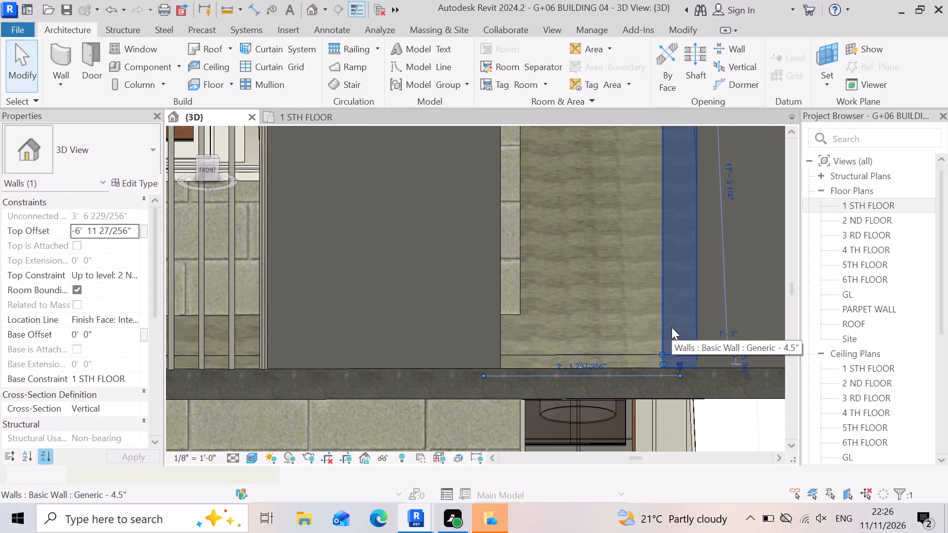
scroll(671, 343, up, 9)
drag(658, 372, 617, 375)
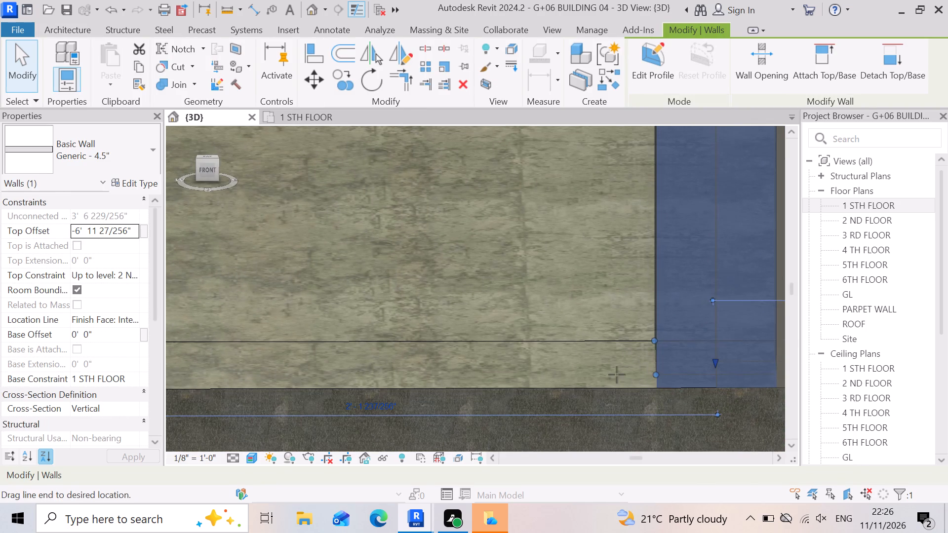
drag(617, 375, 581, 376)
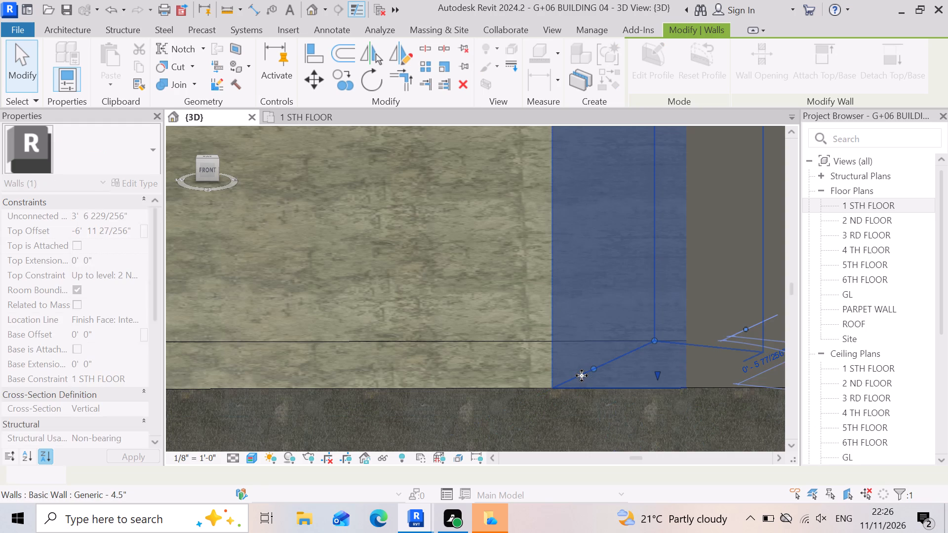
scroll(581, 376, down, 17)
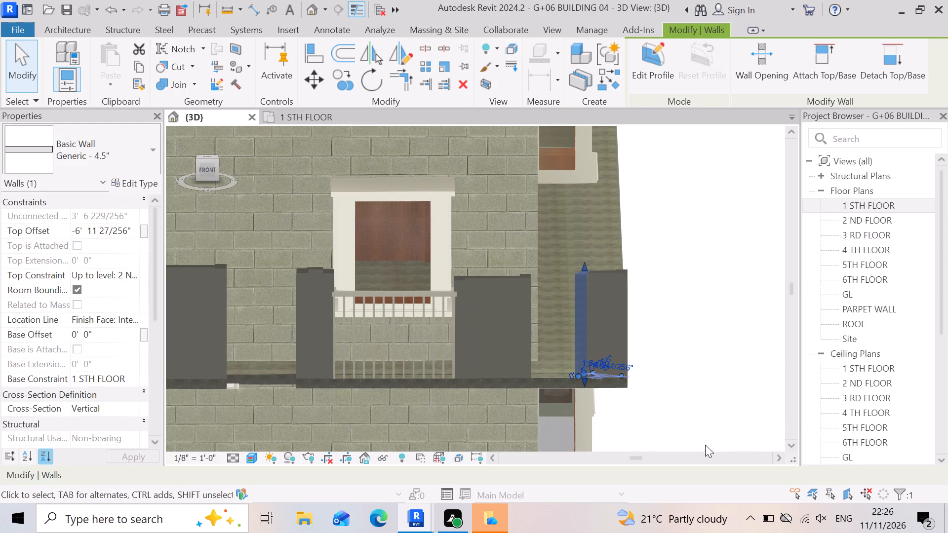
click(715, 430)
Move the angled Generic - 4.5" wall across the front corner gap in small increments until it meets the balcony wall on the opposite side.
scroll(604, 292, up, 2)
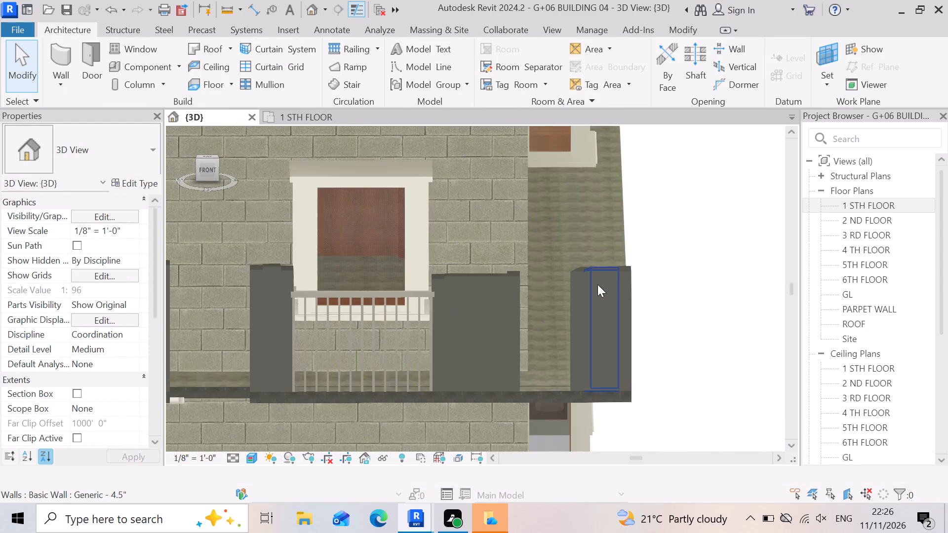
scroll(597, 284, up, 2)
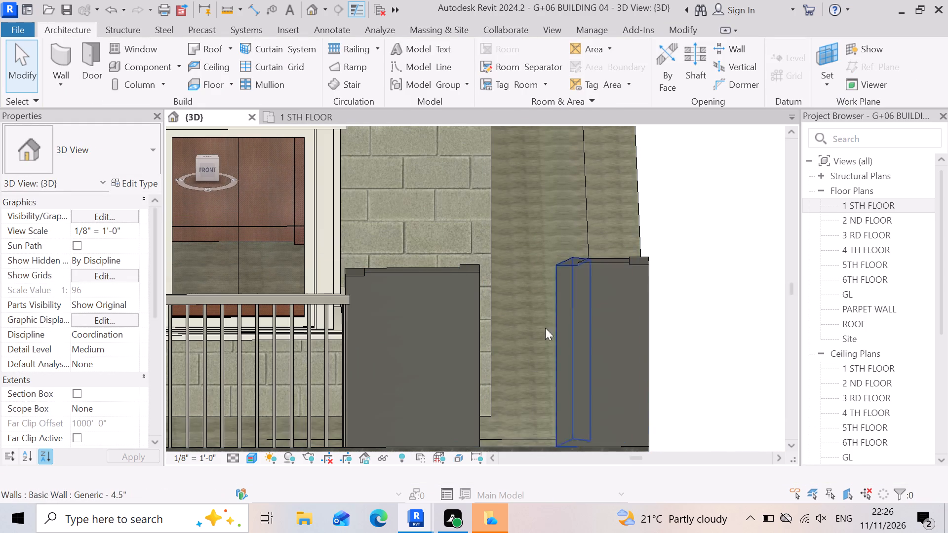
scroll(552, 333, down, 6)
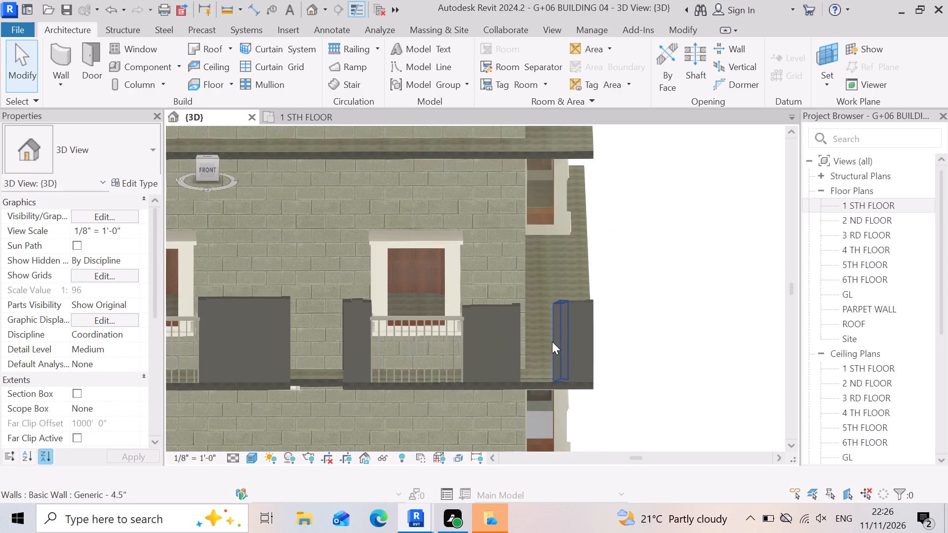
scroll(545, 369, up, 11)
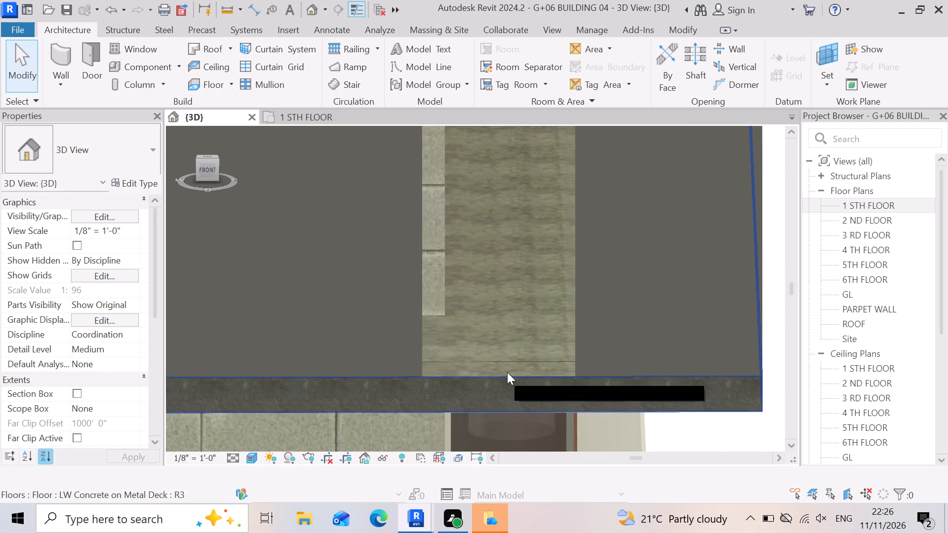
scroll(489, 354, down, 7)
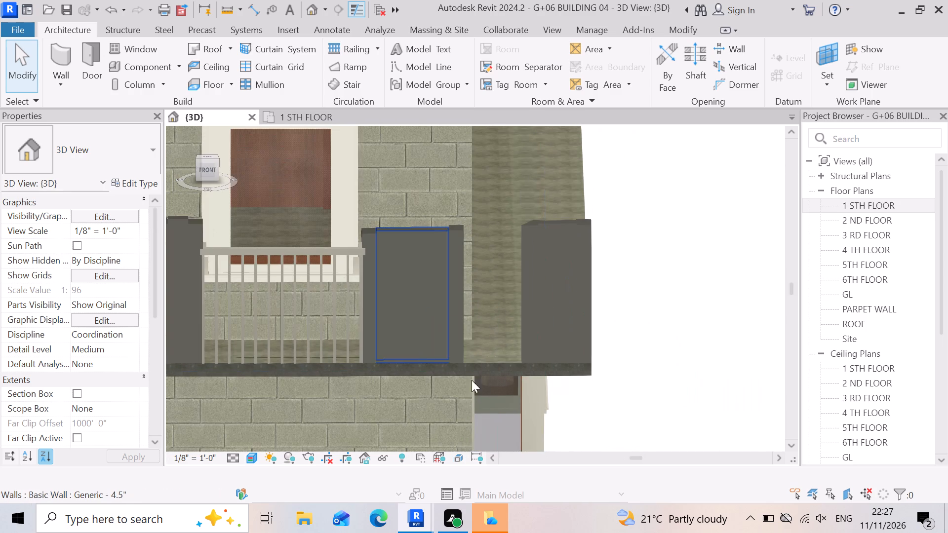
scroll(595, 316, up, 4)
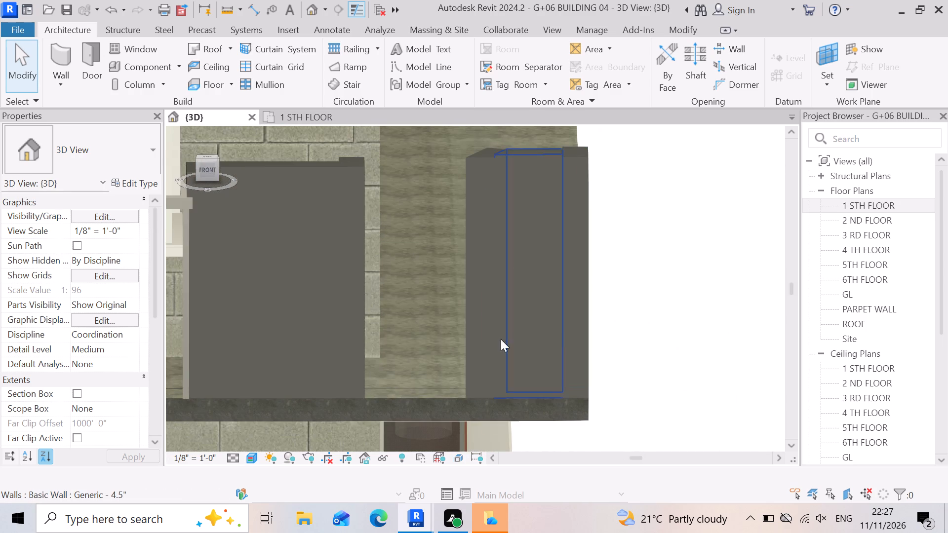
scroll(493, 360, up, 3)
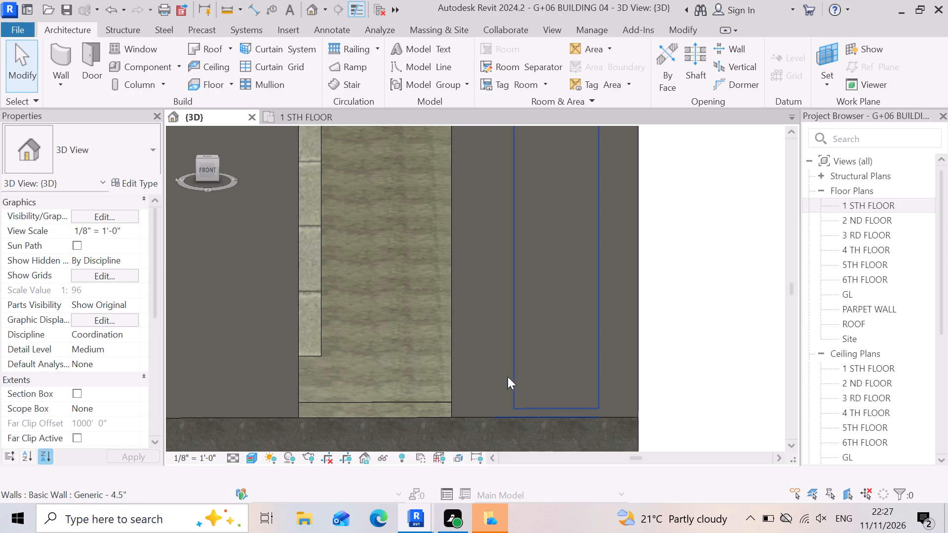
click(460, 380)
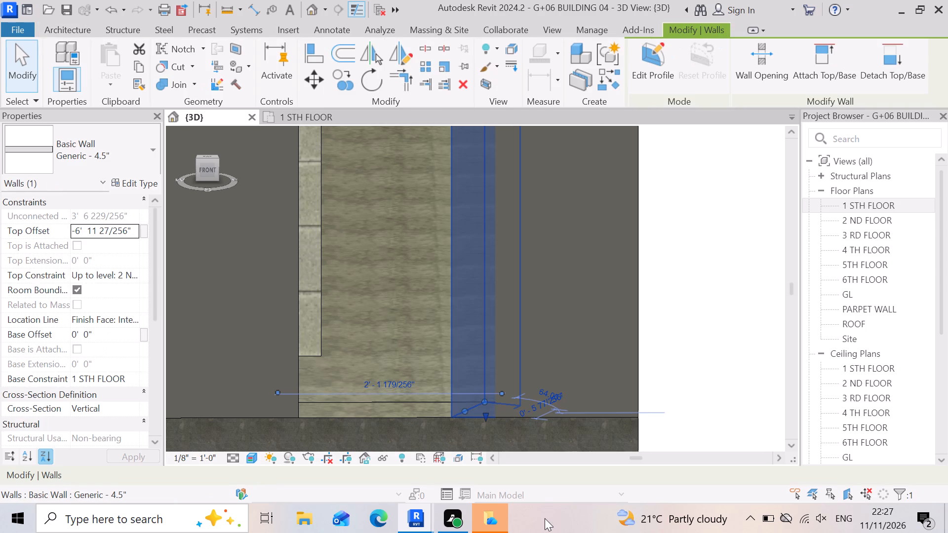
key(Left)
key(Left)
key(Left)
key(Left)
key(Left)
key(Left)
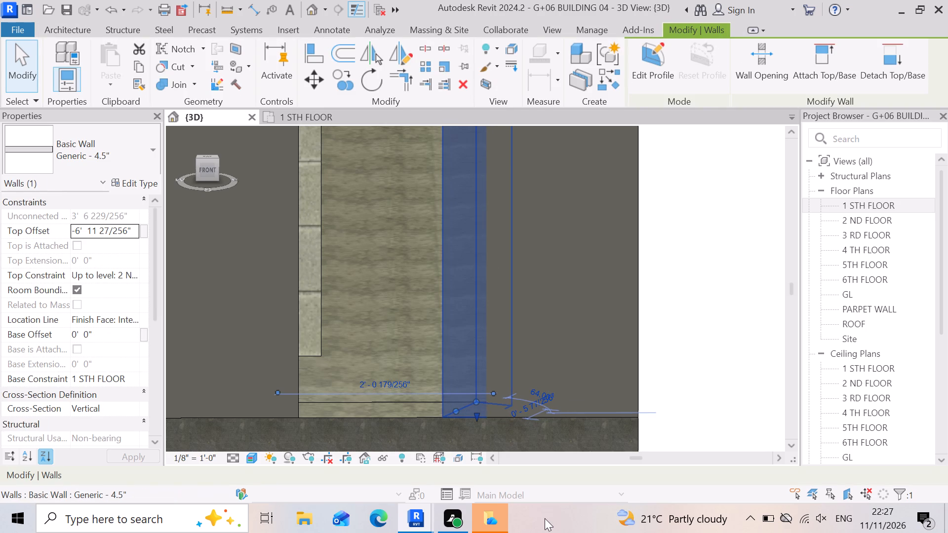
key(Left)
key(Left)
key(Left)
key(Left)
key(Left)
key(Left)
key(Left)
key(Left)
key(Left)
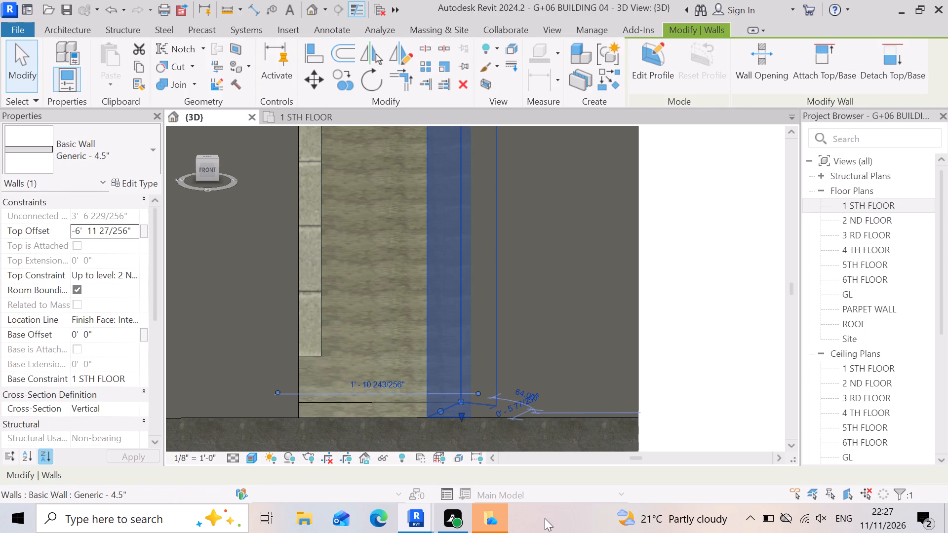
key(Left)
key(Left)
key(Left)
key(Left)
key(Left)
key(Left)
key(Left)
key(Left)
key(Left)
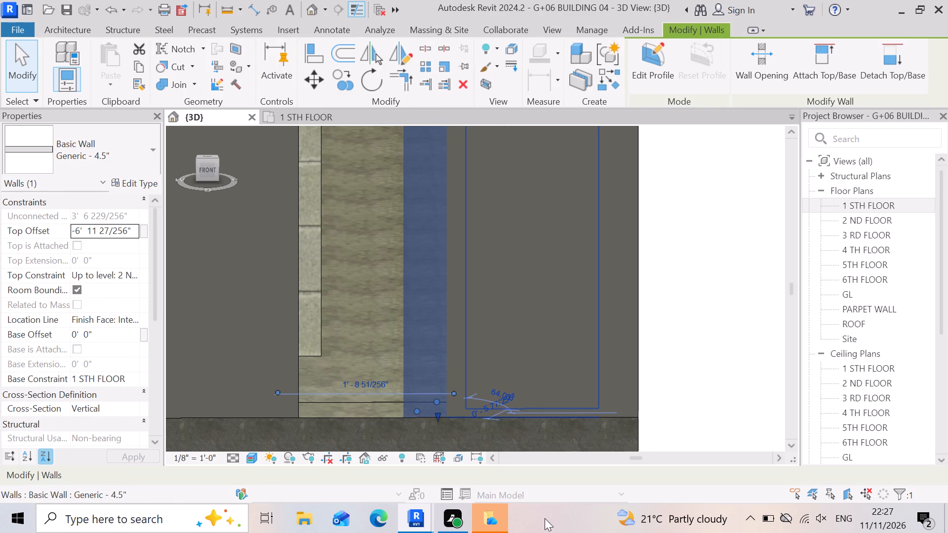
key(Left)
key(Left)
key(Left)
key(Left)
key(Left)
key(Left)
key(Left)
key(Left)
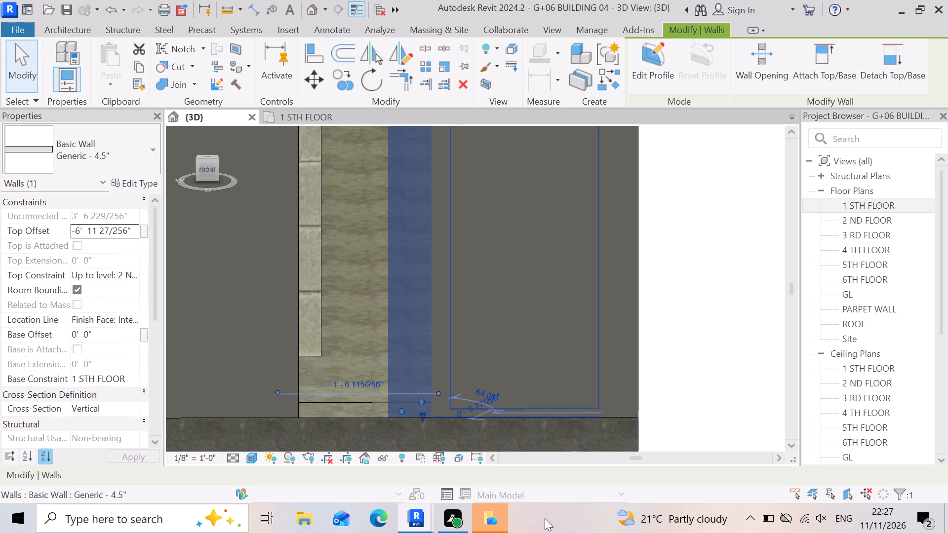
key(Left)
key(Left)
key(Left)
key(Left)
key(Left)
key(Left)
key(Left)
key(Left)
key(Left)
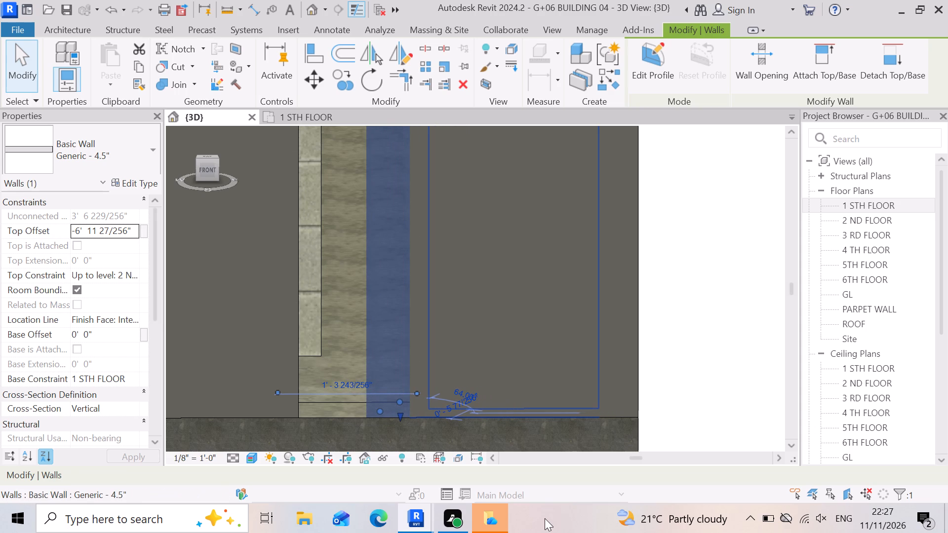
key(Left)
key(Left)
key(Left)
key(Left)
key(Left)
key(Left)
key(Left)
key(Left)
key(Left)
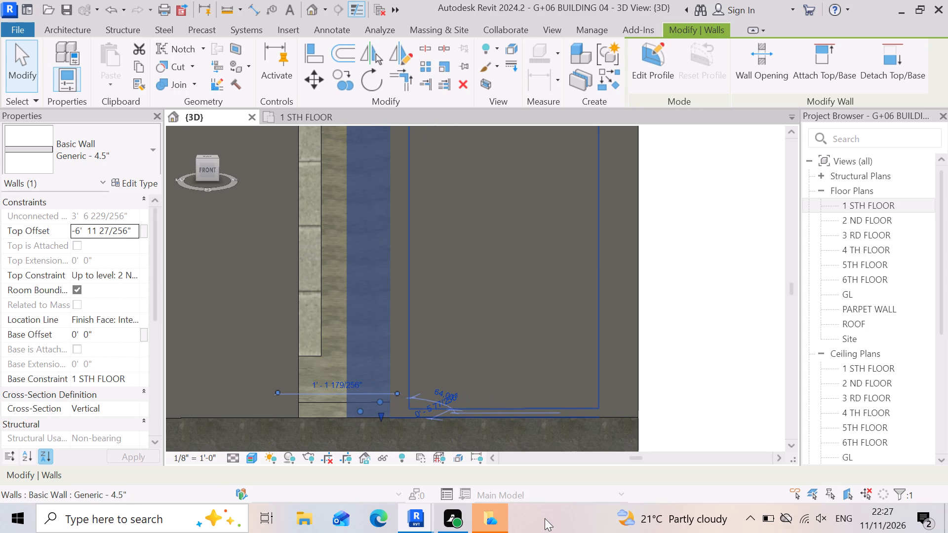
key(Left)
key(Left)
key(Left)
key(Left)
key(Left)
key(Left)
key(Left)
key(Left)
key(Left)
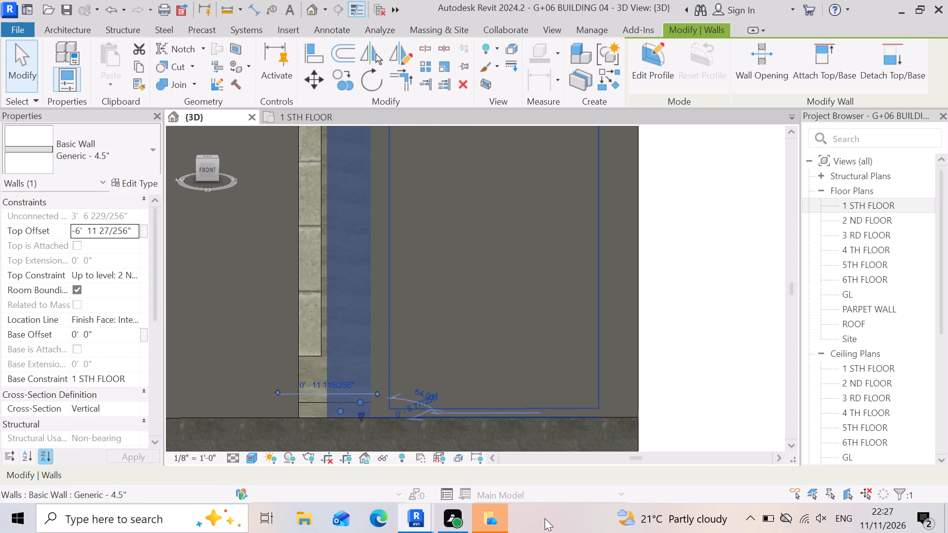
key(Left)
key(Left)
key(Left)
key(Left)
key(Left)
key(Left)
key(Left)
key(Left)
key(Left)
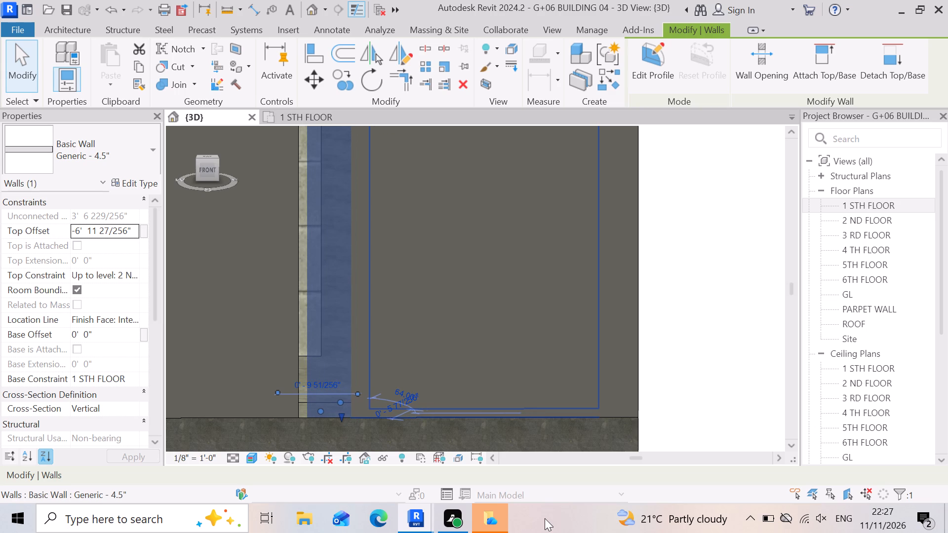
key(Left)
key(Left)
key(Left)
key(Left)
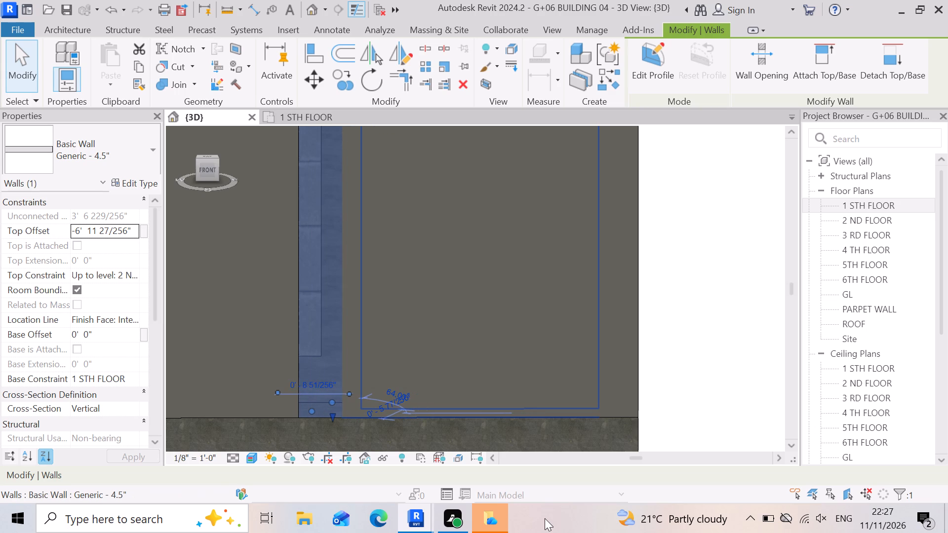
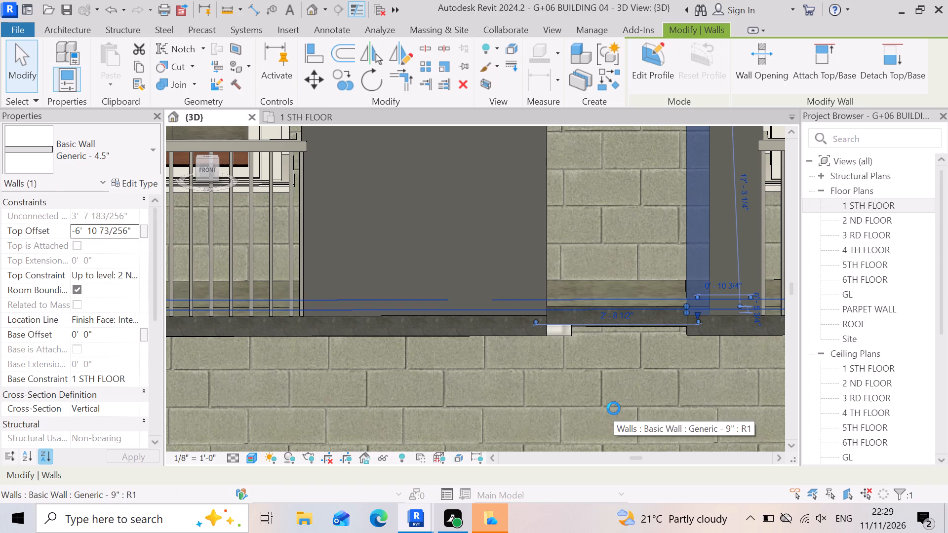
Nudge the selected Generic - 4.5" wall in small increments toward the opposite balcony wall to narrow the front corner gap.
key(Left)
key(Left)
key(Left)
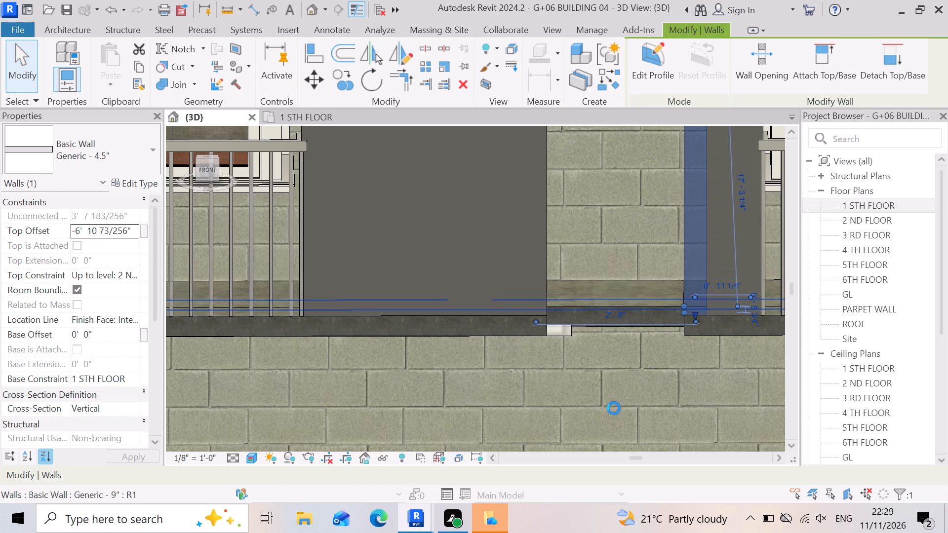
key(Left)
key(Left)
key(Left)
key(Left)
key(Left)
key(Left)
key(Left)
key(Left)
key(Left)
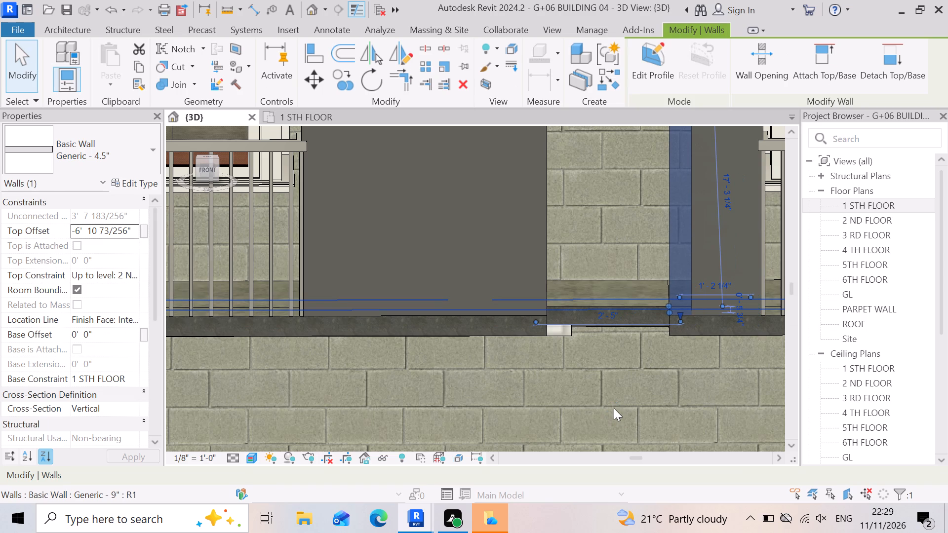
key(Left)
key(Left)
key(Left)
key(Left)
key(Left)
key(Left)
key(Left)
key(Left)
key(Left)
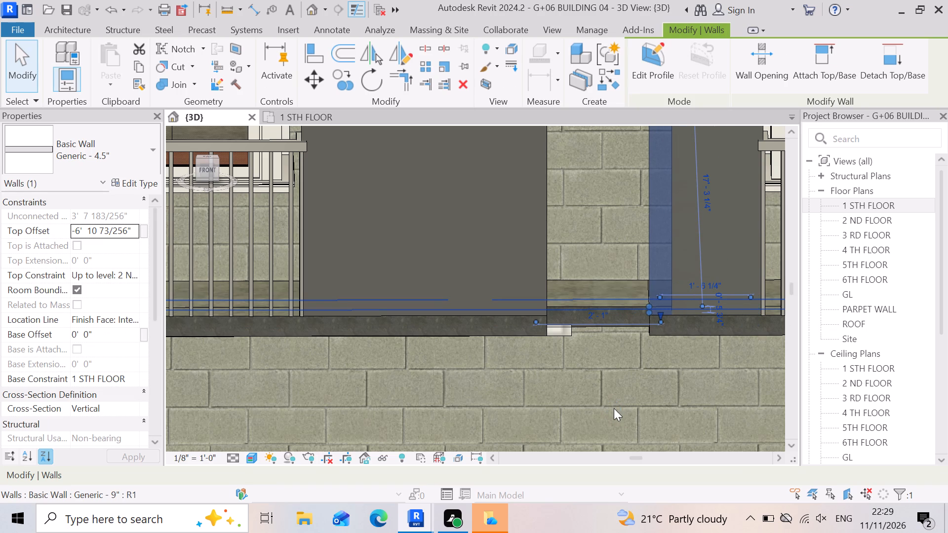
key(Left)
key(Left)
key(Left)
key(Left)
key(Left)
key(Left)
key(Left)
key(Left)
key(Left)
key(Left)
key(Left)
key(Left)
key(Left)
key(Left)
key(Left)
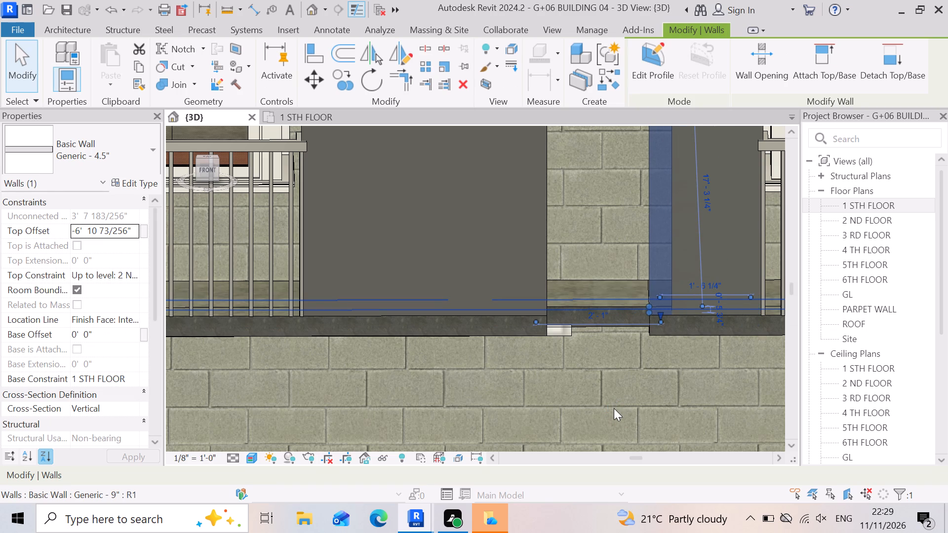
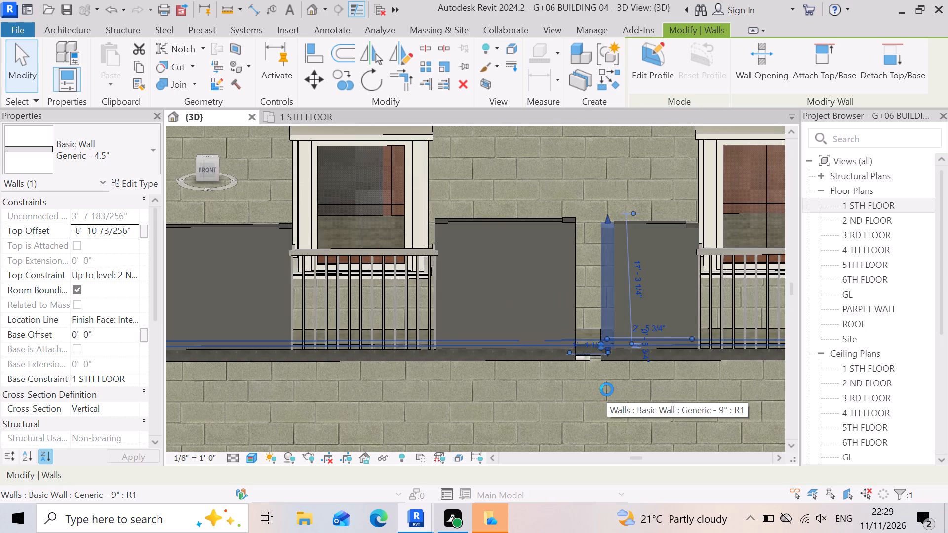
Nudge the selected Generic - 4.5" balcony wall further in small increments toward the opposite wall to narrow the front gap.
key(Left)
key(Left)
key(Left)
key(Left)
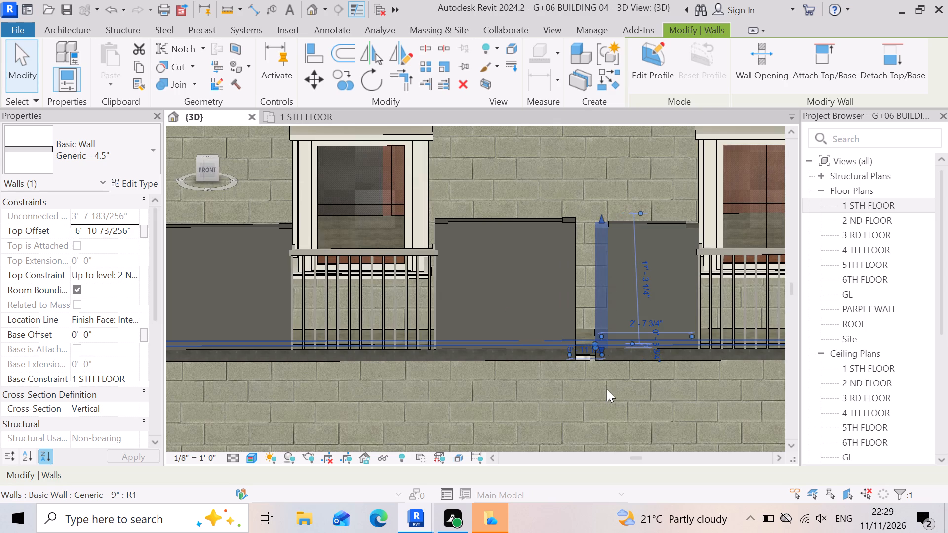
key(Left)
key(Left)
key(Left)
key(Left)
key(Left)
key(Left)
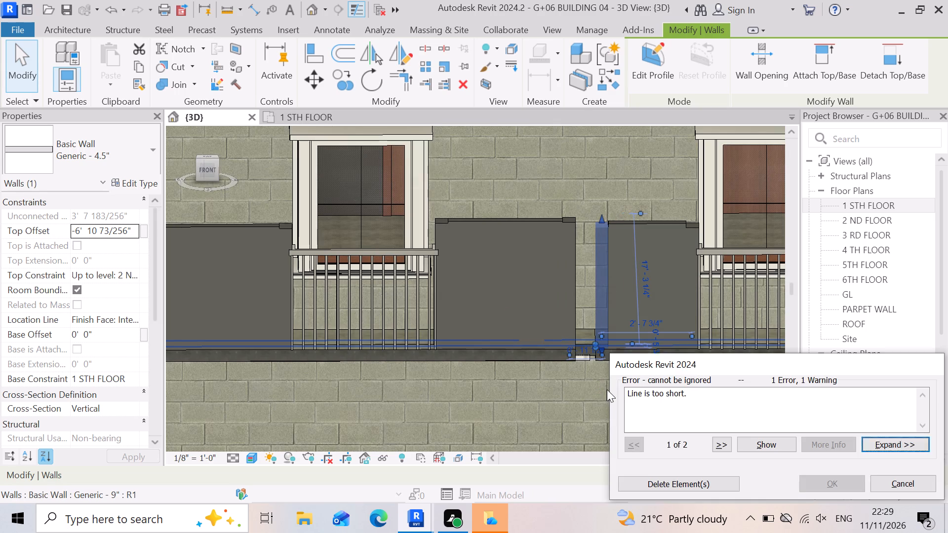
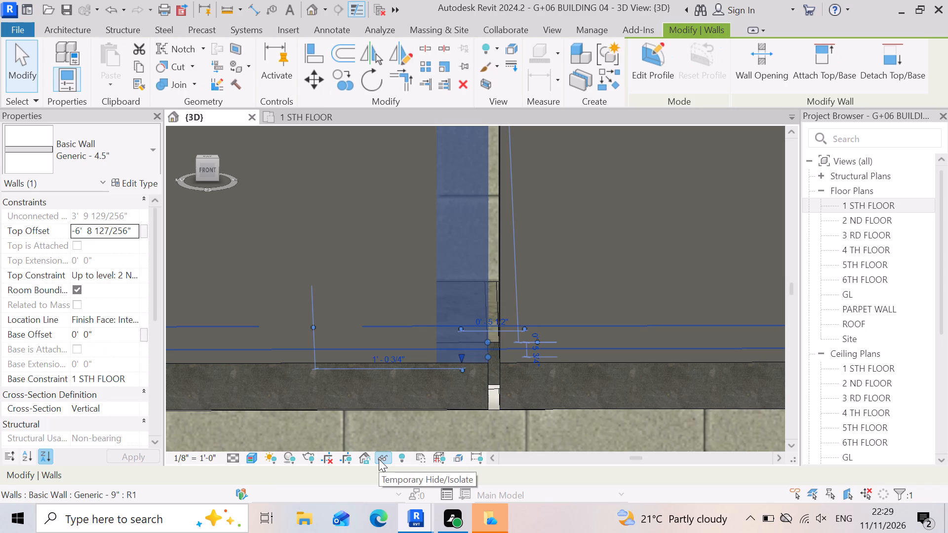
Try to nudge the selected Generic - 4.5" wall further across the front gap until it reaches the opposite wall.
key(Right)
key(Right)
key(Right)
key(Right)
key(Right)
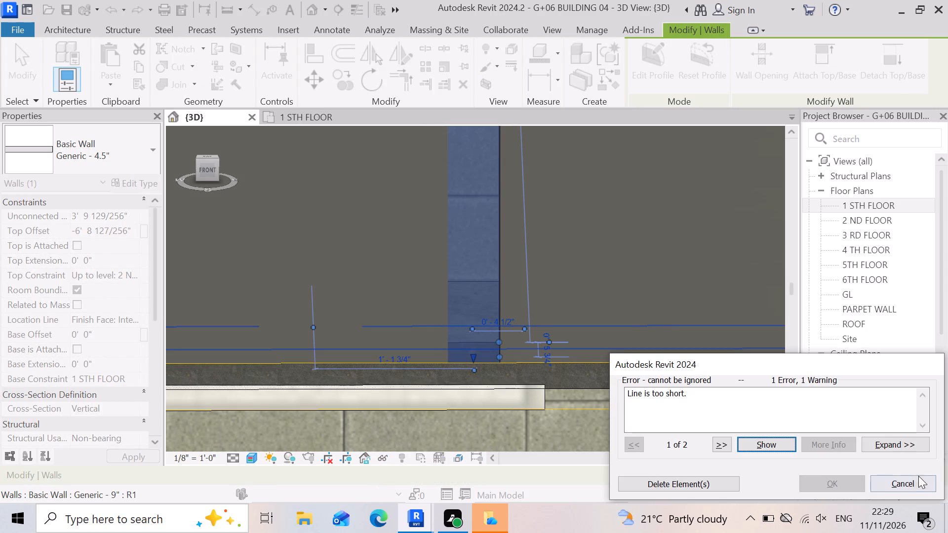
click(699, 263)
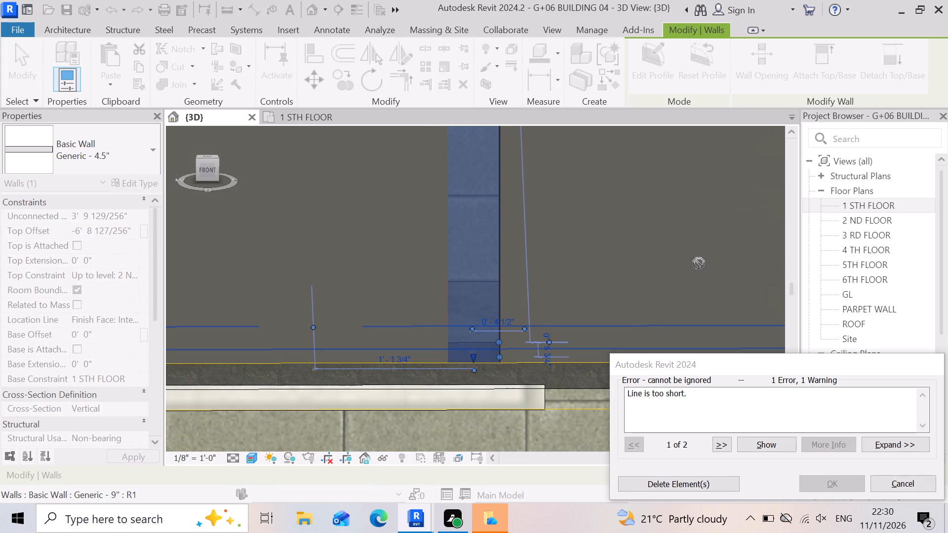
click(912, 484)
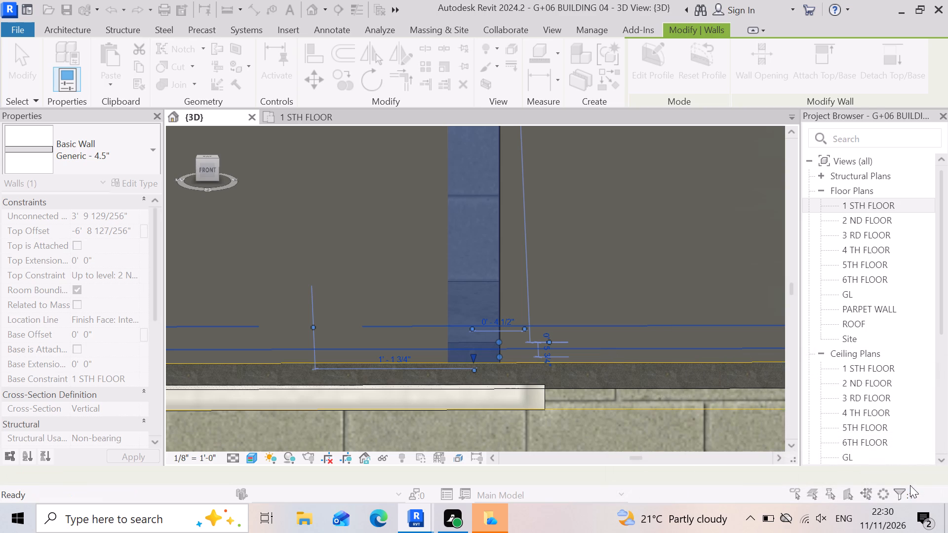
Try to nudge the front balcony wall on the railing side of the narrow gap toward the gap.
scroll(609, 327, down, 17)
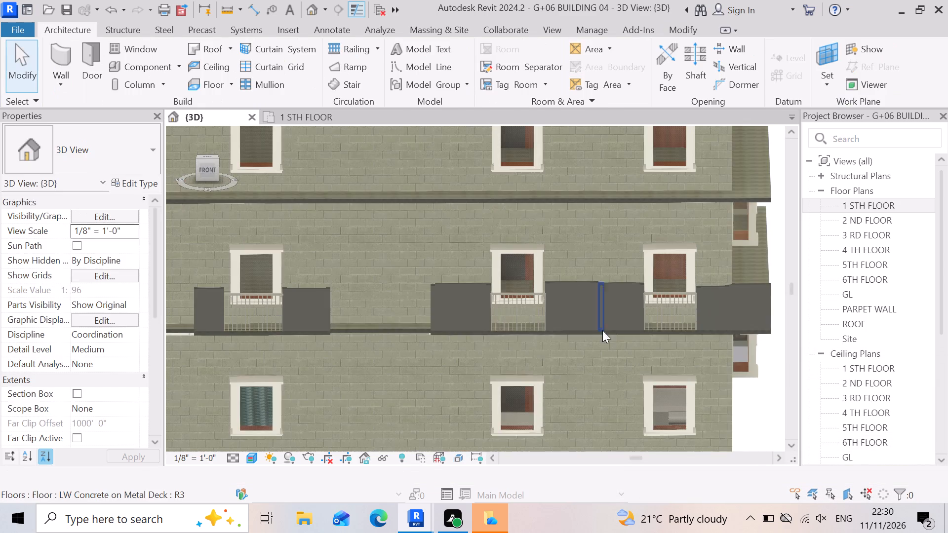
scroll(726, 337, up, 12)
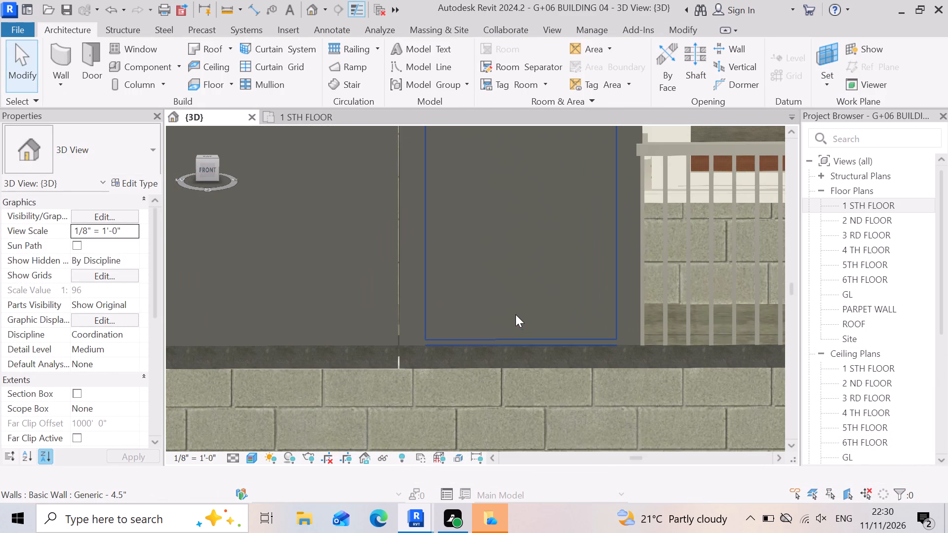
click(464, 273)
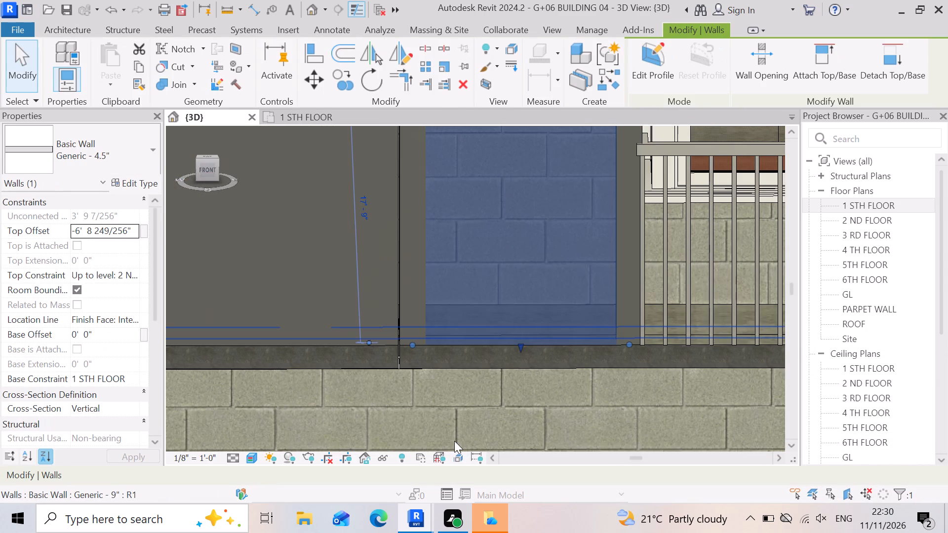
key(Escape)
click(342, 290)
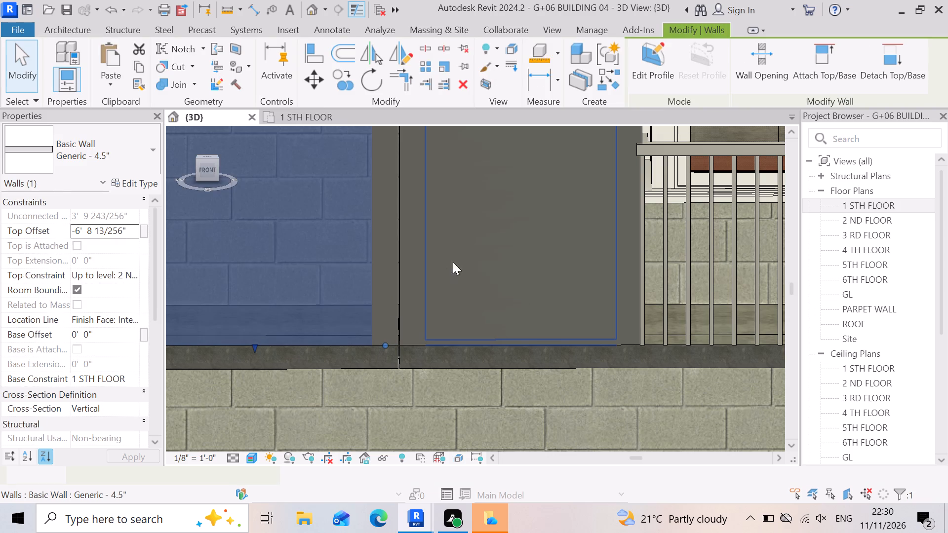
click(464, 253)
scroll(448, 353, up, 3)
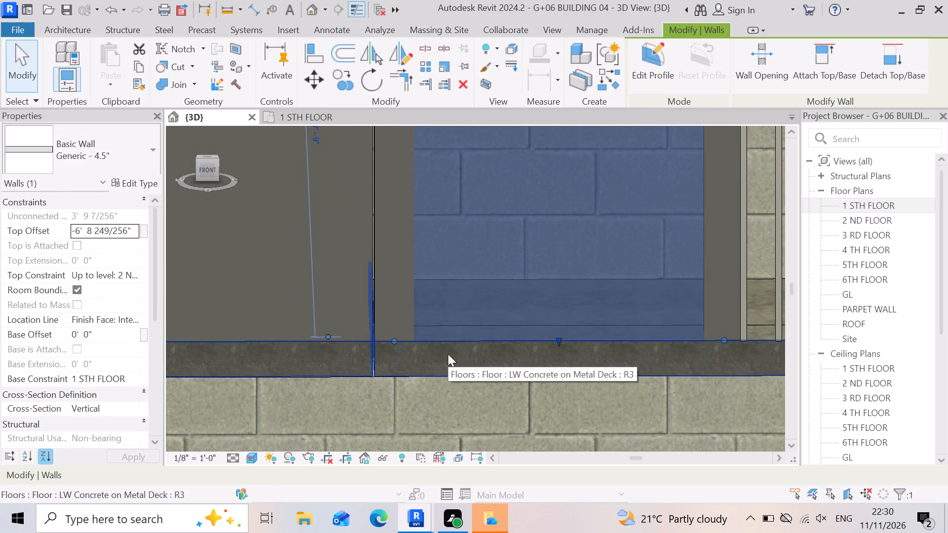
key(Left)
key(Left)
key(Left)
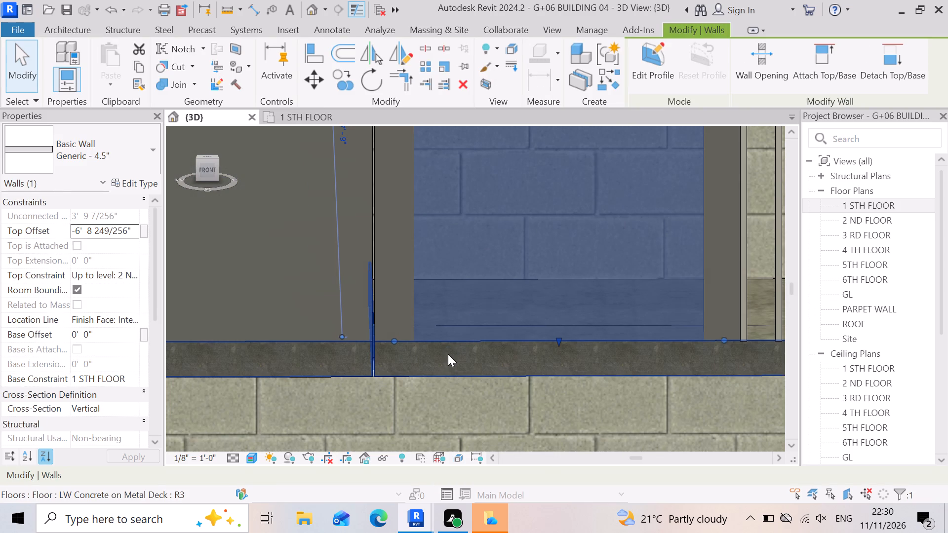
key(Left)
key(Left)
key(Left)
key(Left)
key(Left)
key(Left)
Use Trim/Extend to Corner on the two front Generic - 4.5" balcony walls flanking the narrow gap to join them.
scroll(387, 372, up, 10)
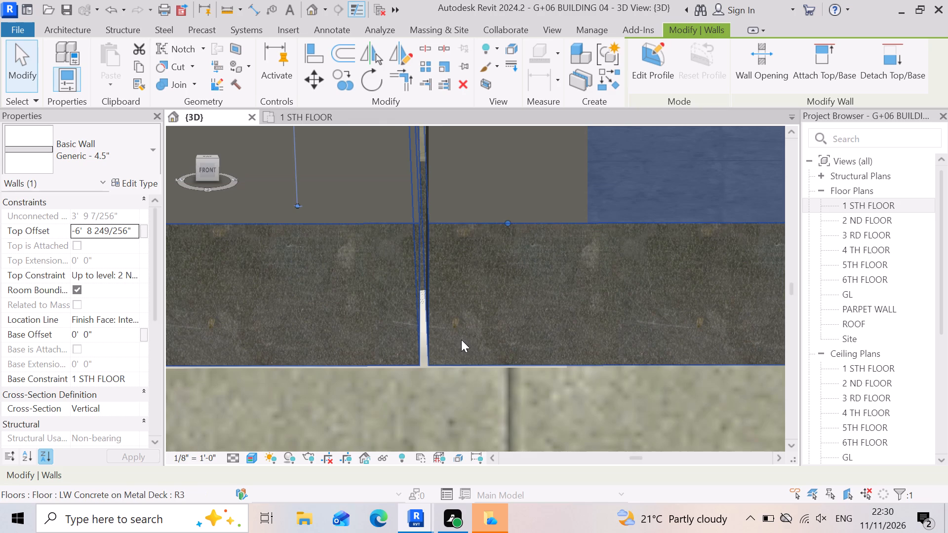
click(461, 340)
scroll(493, 332, down, 3)
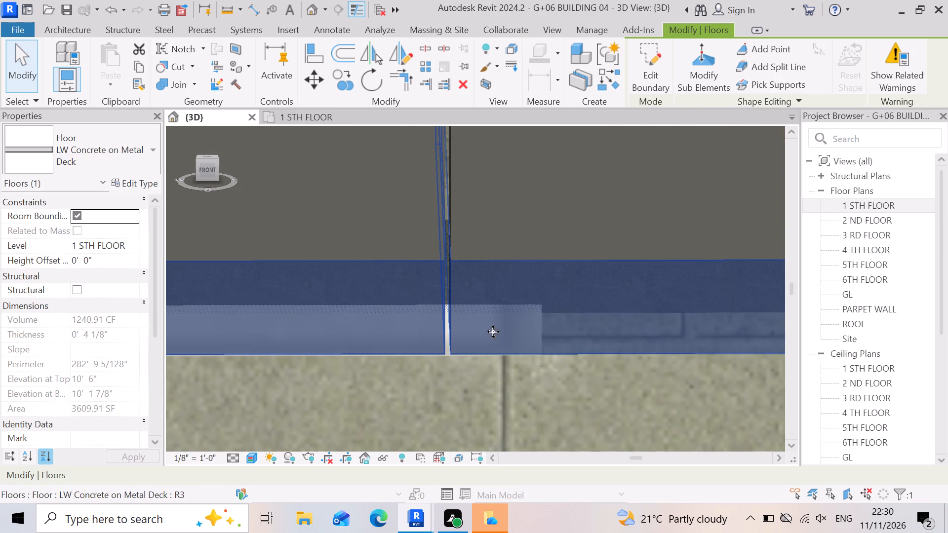
scroll(493, 332, down, 4)
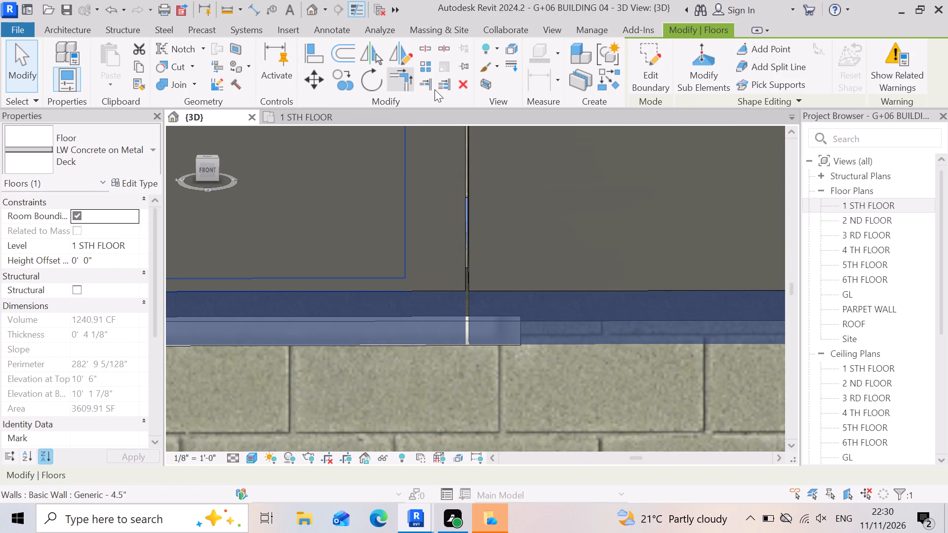
click(401, 81)
click(373, 201)
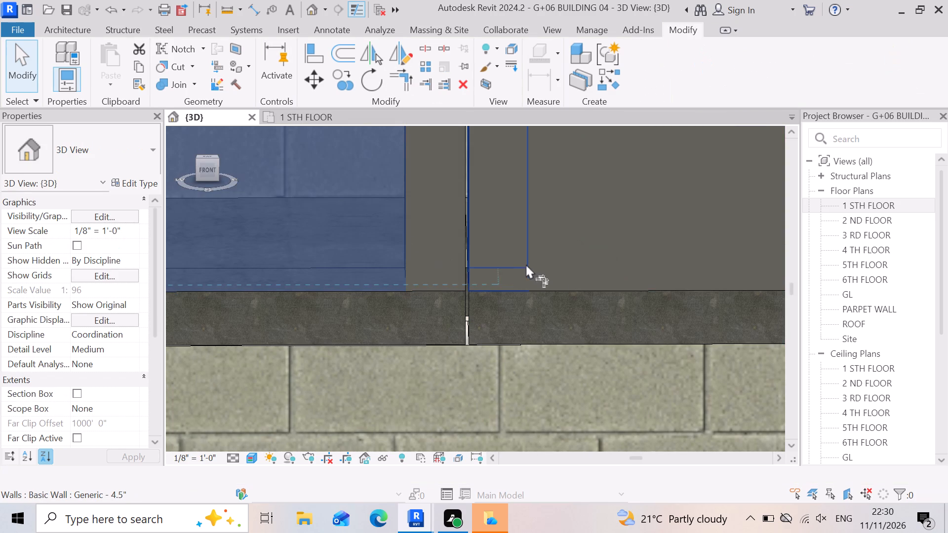
click(552, 261)
Trim/extend the two front balcony walls flanking the wide gap between the third and fourth windows to join them.
scroll(580, 284, down, 2)
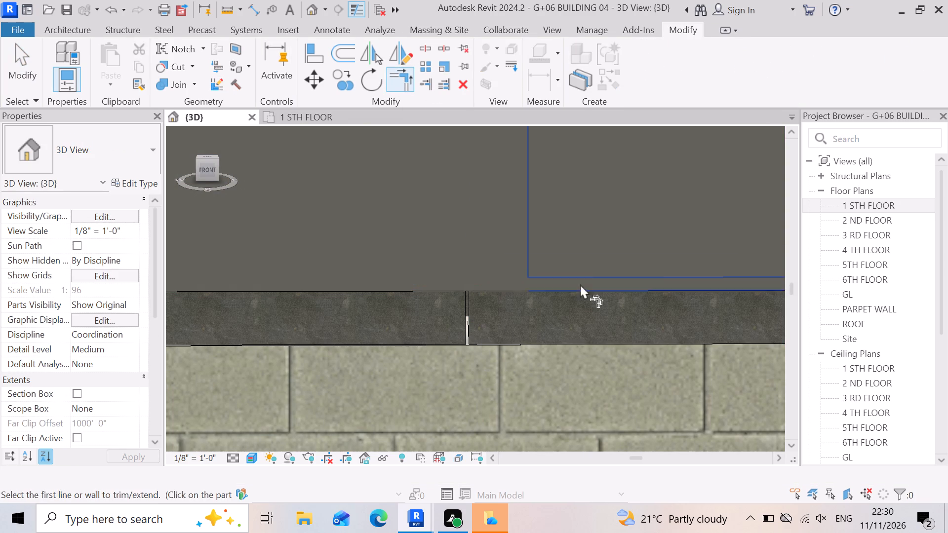
scroll(580, 284, down, 11)
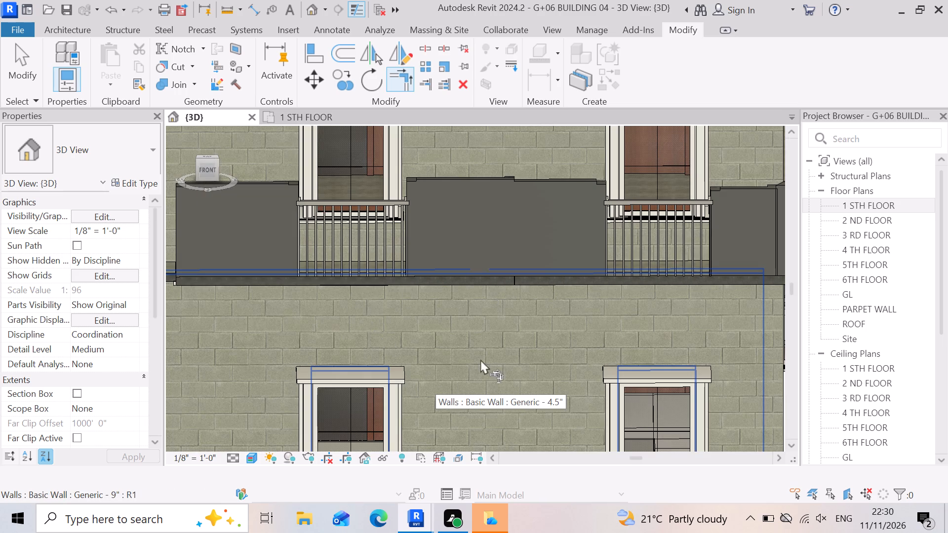
scroll(661, 314, down, 4)
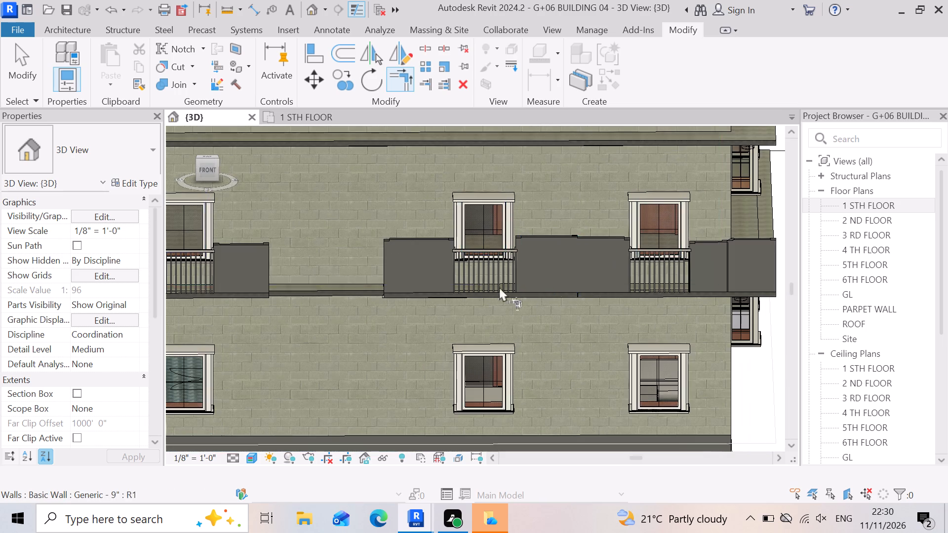
scroll(600, 310, down, 4)
scroll(417, 214, up, 3)
scroll(410, 325, up, 6)
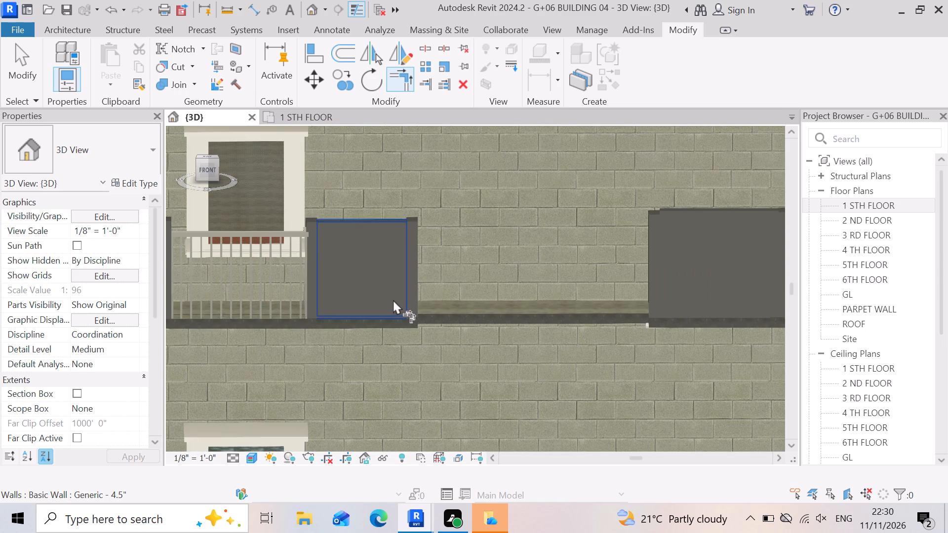
click(393, 289)
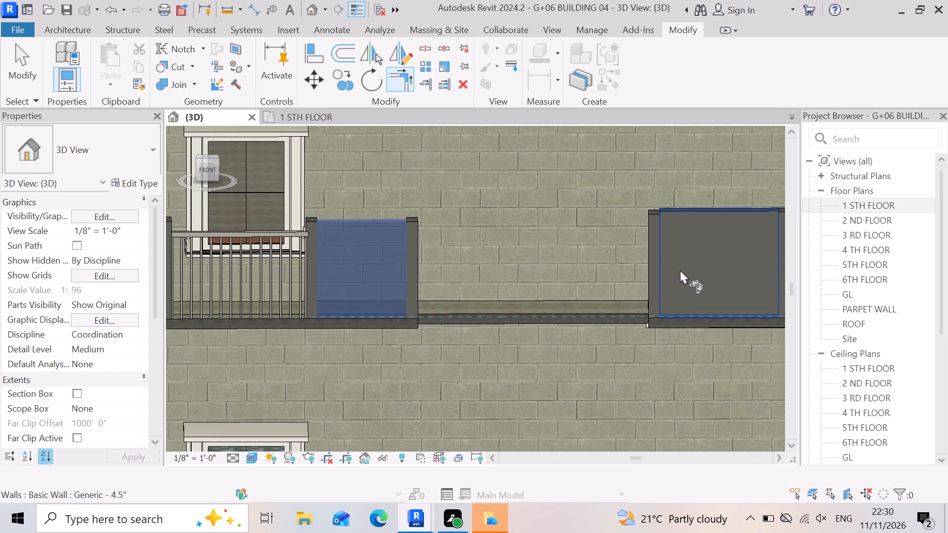
click(680, 269)
Trim/extend the two short front balcony walls between the second and third windows to close the gap between them.
scroll(617, 287, down, 9)
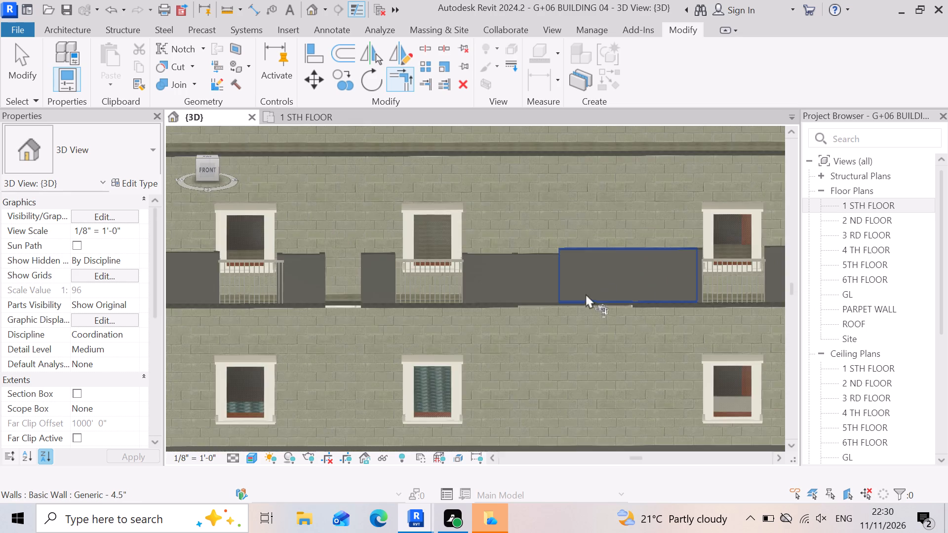
scroll(315, 291, up, 6)
scroll(510, 303, up, 2)
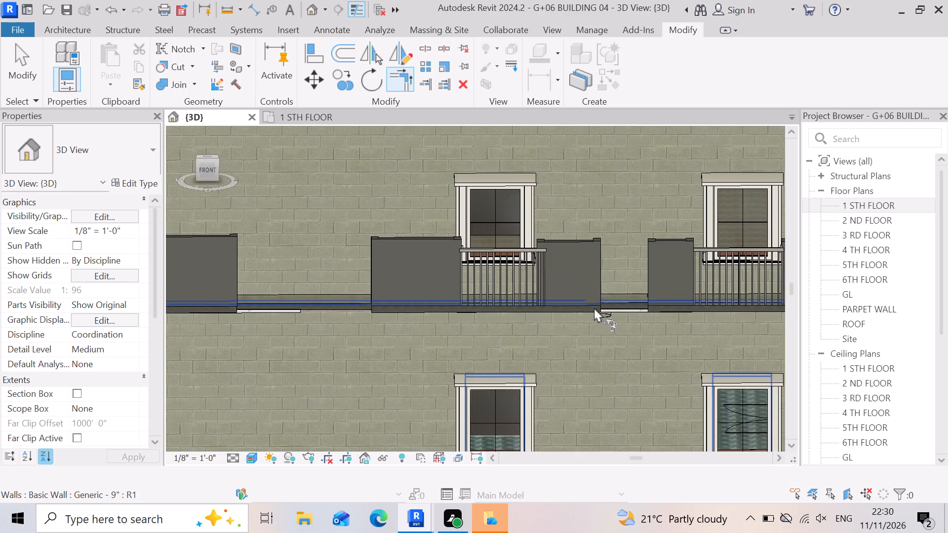
scroll(593, 282, up, 6)
click(585, 275)
scroll(503, 272, down, 5)
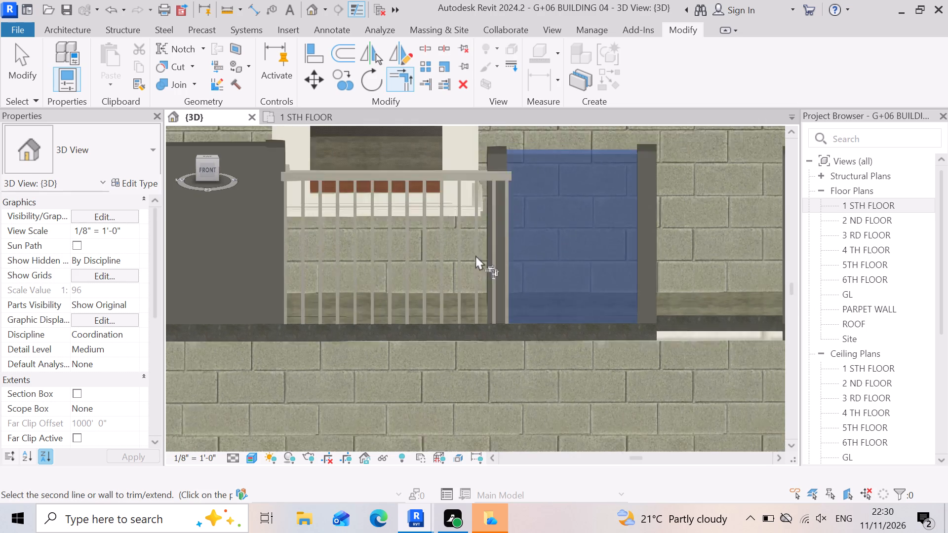
scroll(530, 276, down, 2)
click(642, 263)
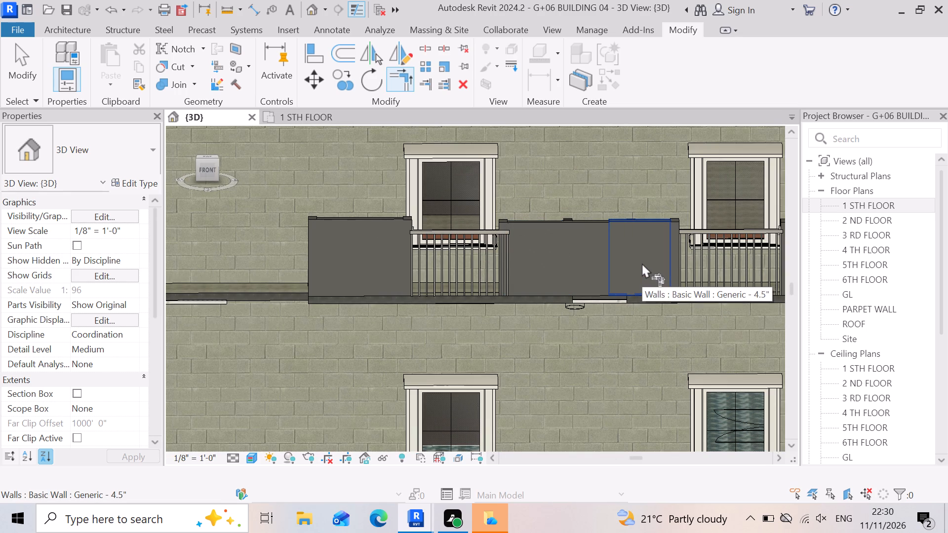
Trim/extend the two front balcony walls between the first and second windows to close the gap between them.
scroll(564, 295, up, 7)
scroll(662, 286, down, 4)
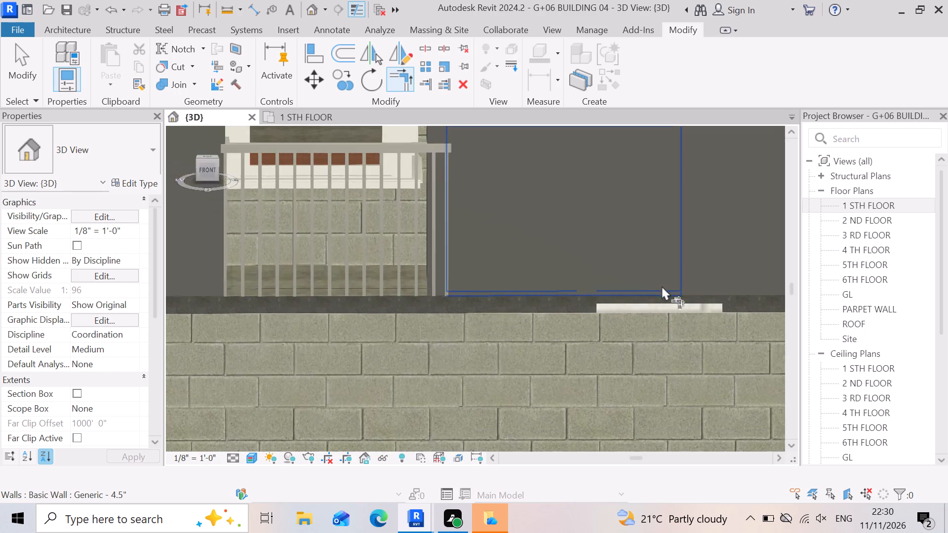
scroll(636, 274, down, 7)
scroll(406, 277, up, 2)
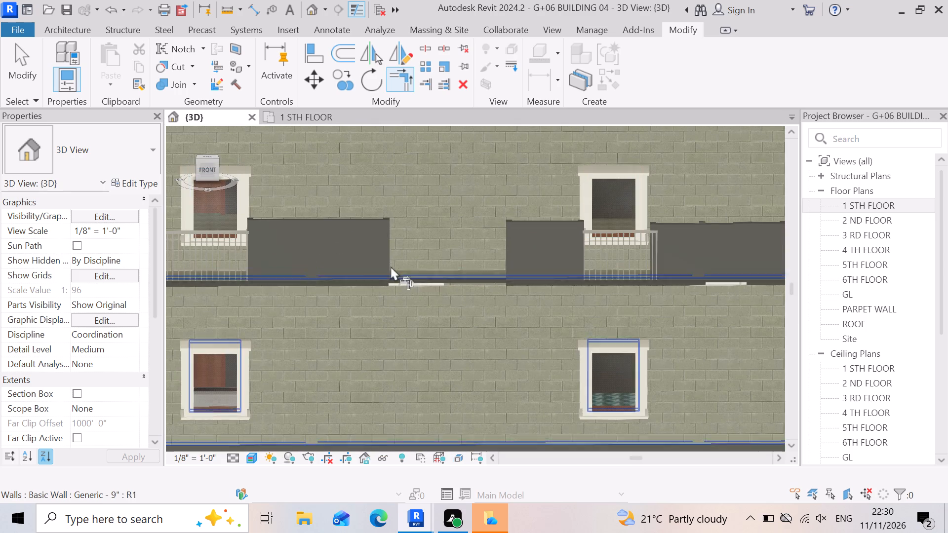
scroll(290, 260, up, 3)
click(347, 253)
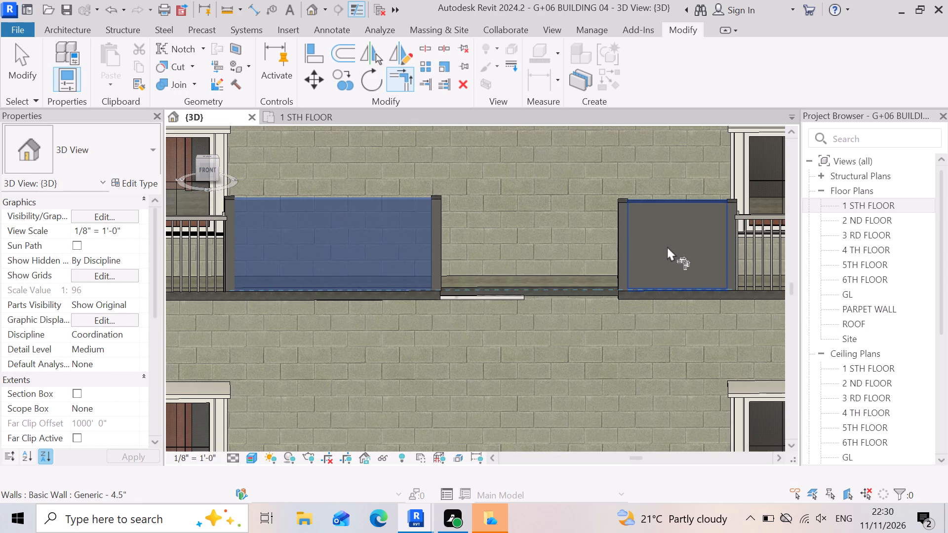
click(667, 246)
Examine the joined front balcony walls and the slab edge below them along the whole façade for remaining gaps.
scroll(667, 261, down, 8)
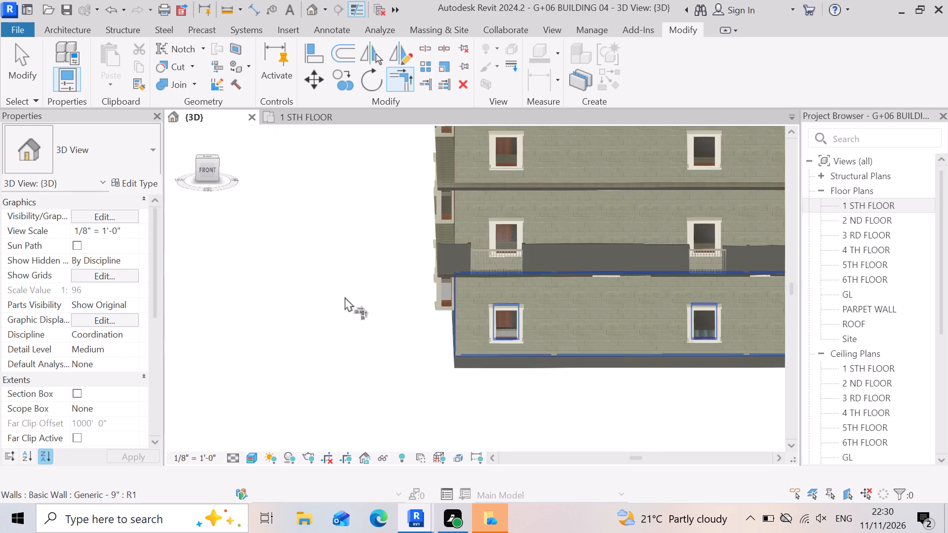
scroll(461, 296, up, 3)
scroll(713, 302, up, 2)
scroll(720, 238, up, 2)
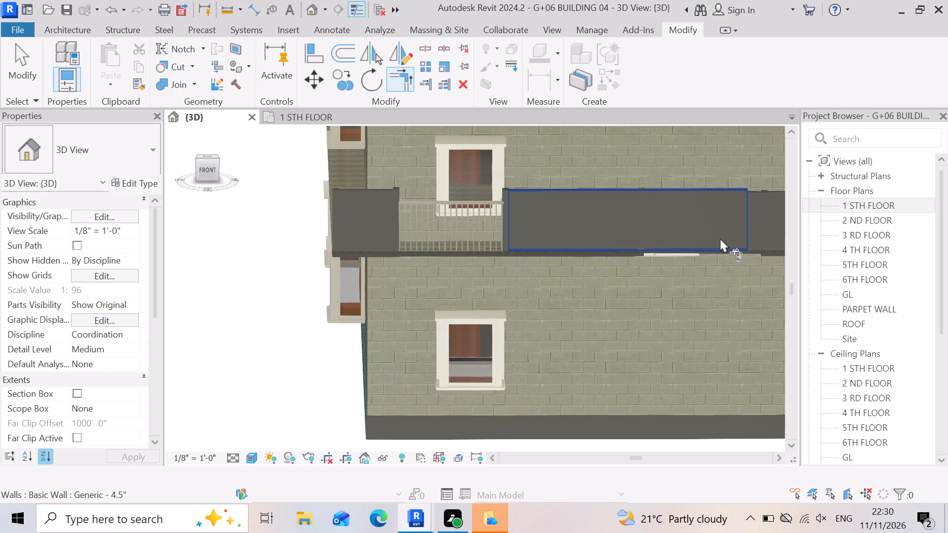
scroll(720, 238, up, 1)
scroll(629, 215, up, 3)
scroll(495, 240, down, 8)
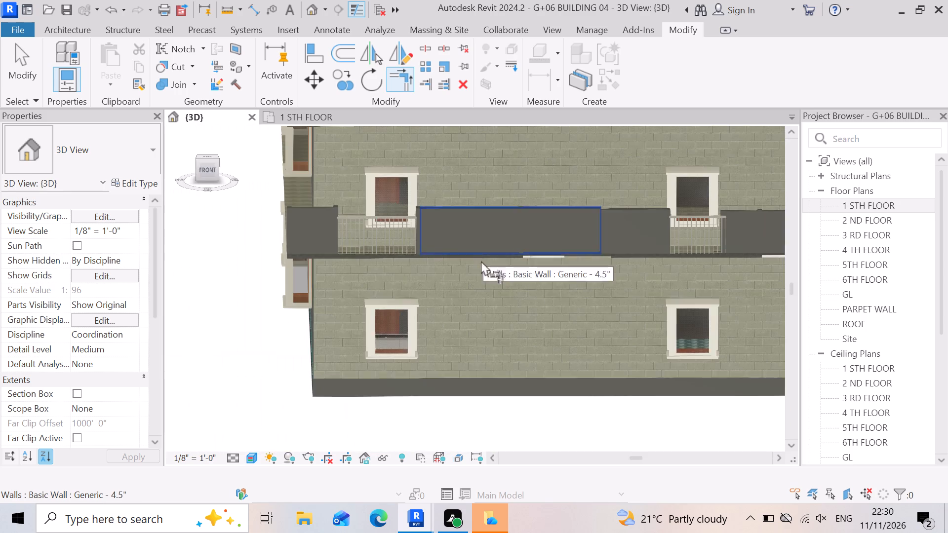
scroll(556, 268, up, 11)
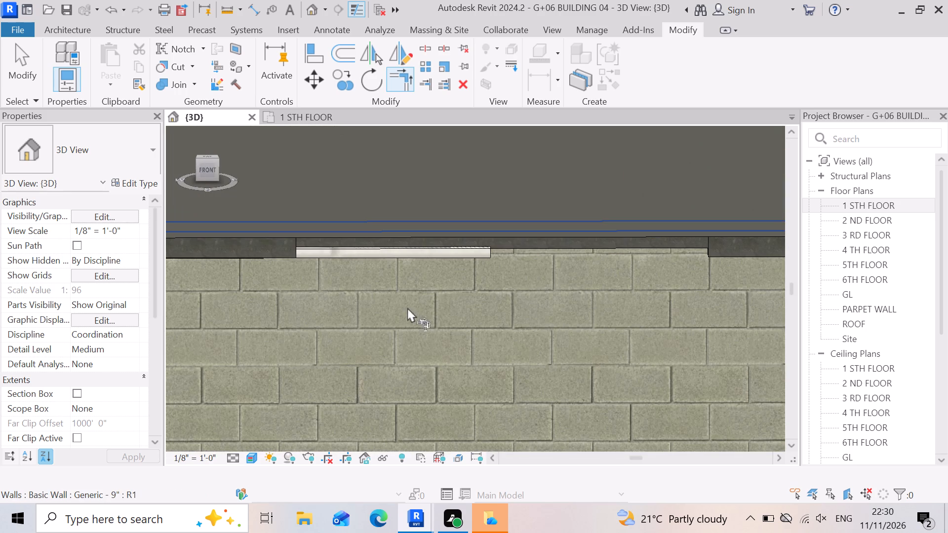
scroll(485, 251, down, 8)
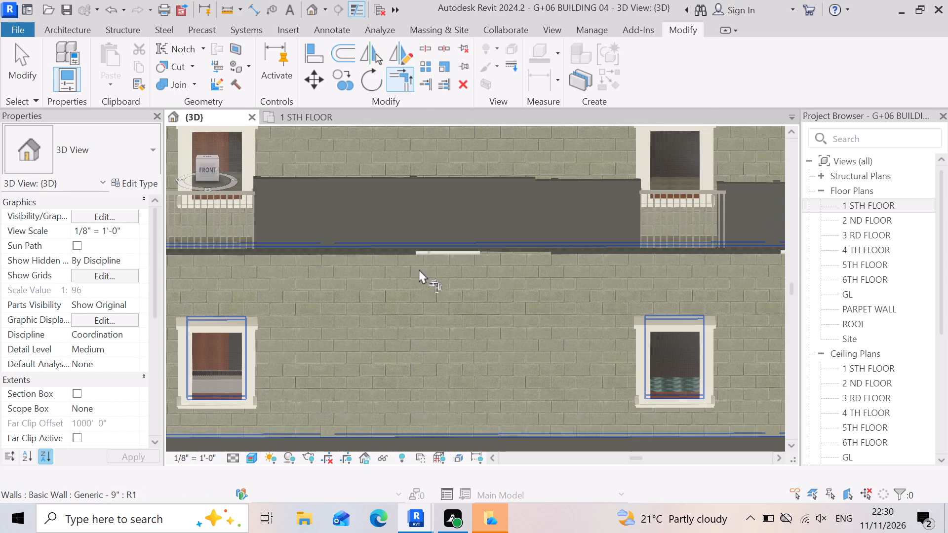
scroll(410, 270, down, 3)
scroll(656, 249, up, 3)
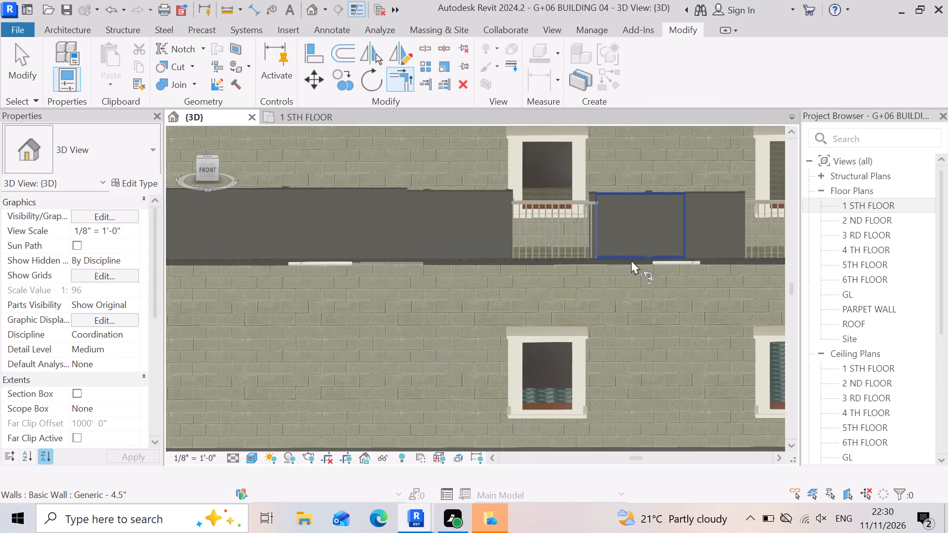
scroll(305, 272, down, 9)
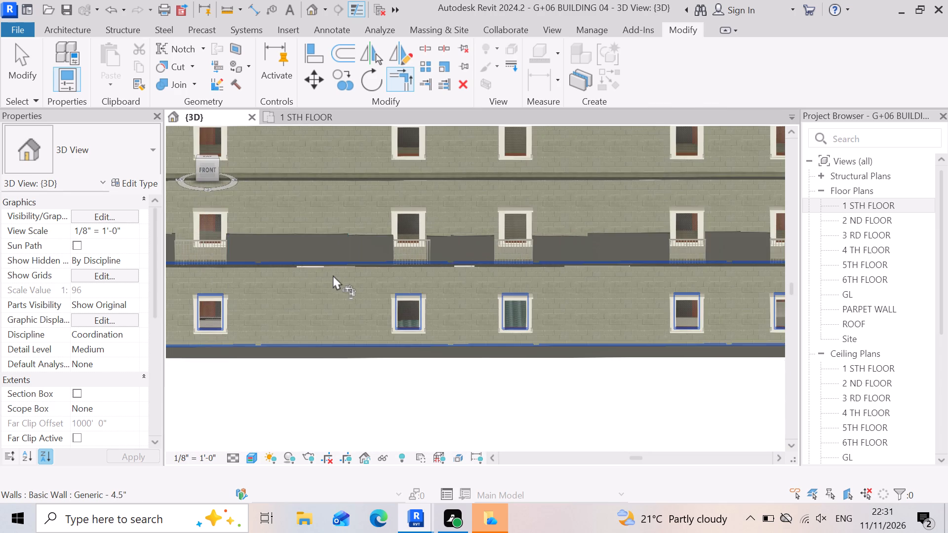
scroll(674, 284, up, 4)
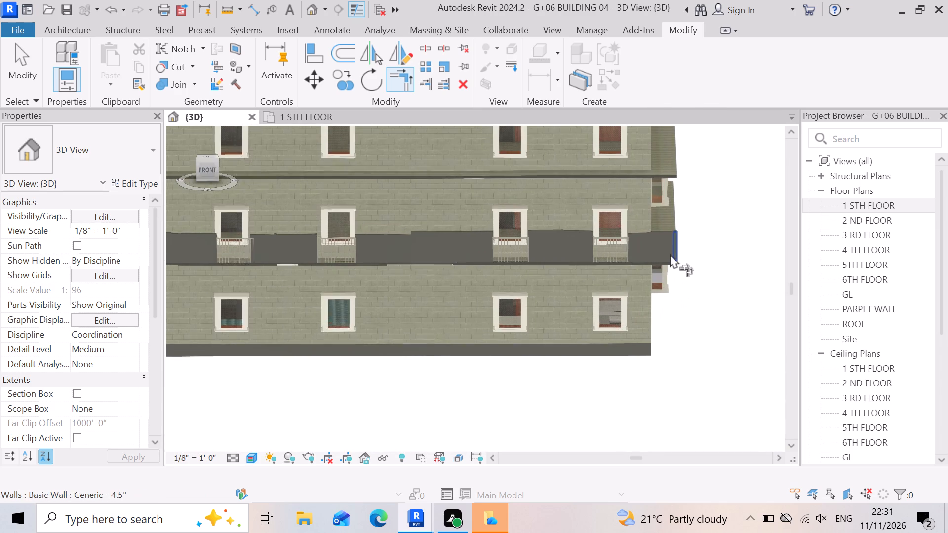
scroll(420, 276, up, 5)
scroll(367, 273, up, 3)
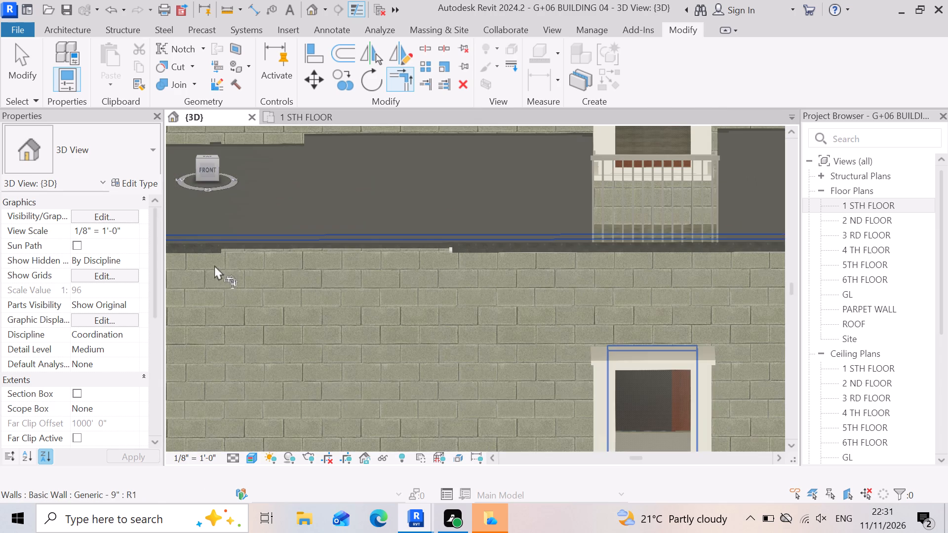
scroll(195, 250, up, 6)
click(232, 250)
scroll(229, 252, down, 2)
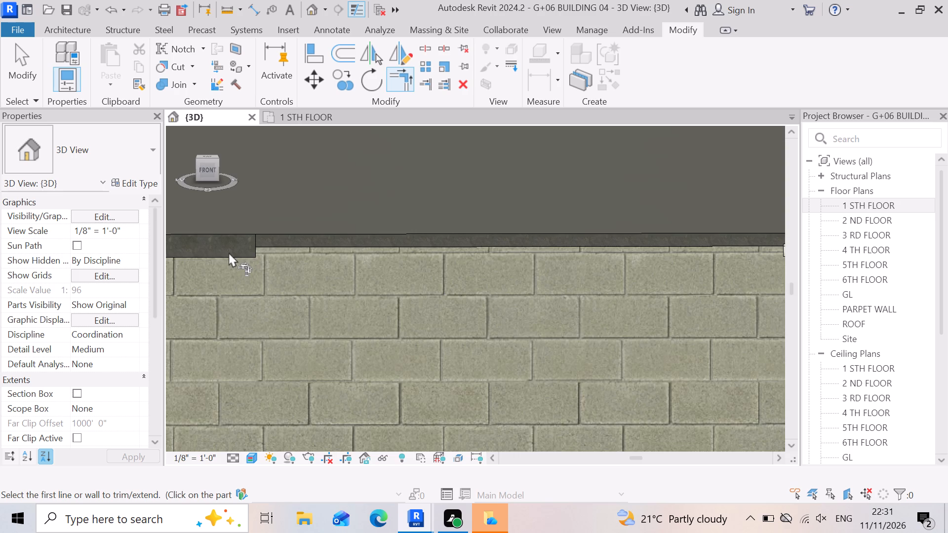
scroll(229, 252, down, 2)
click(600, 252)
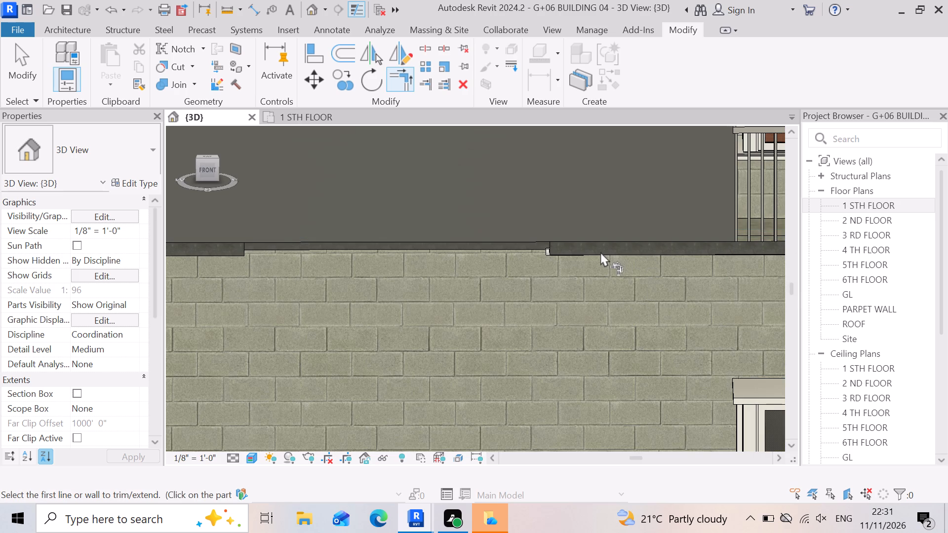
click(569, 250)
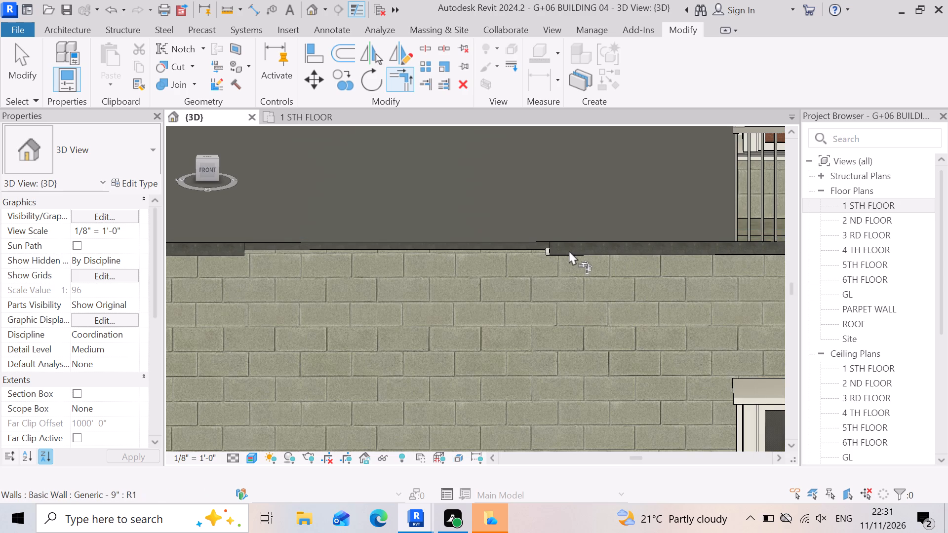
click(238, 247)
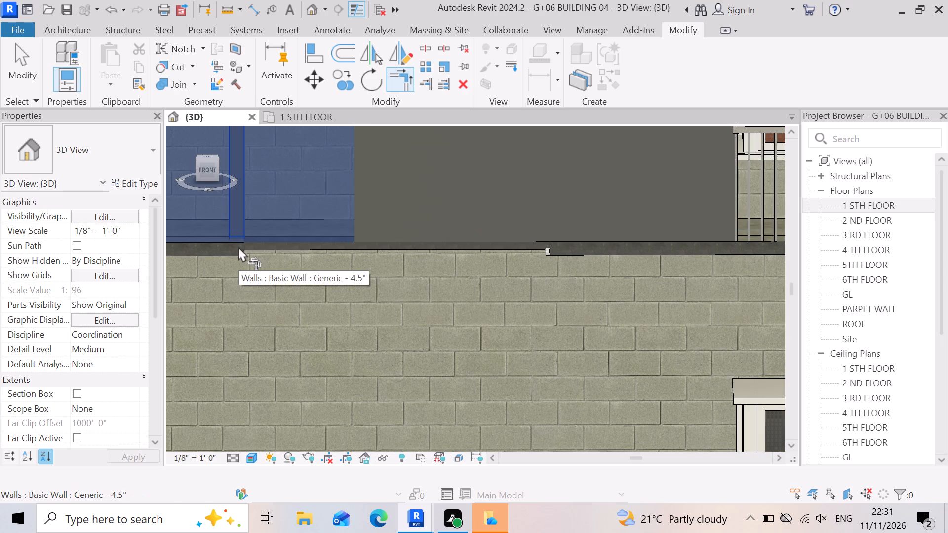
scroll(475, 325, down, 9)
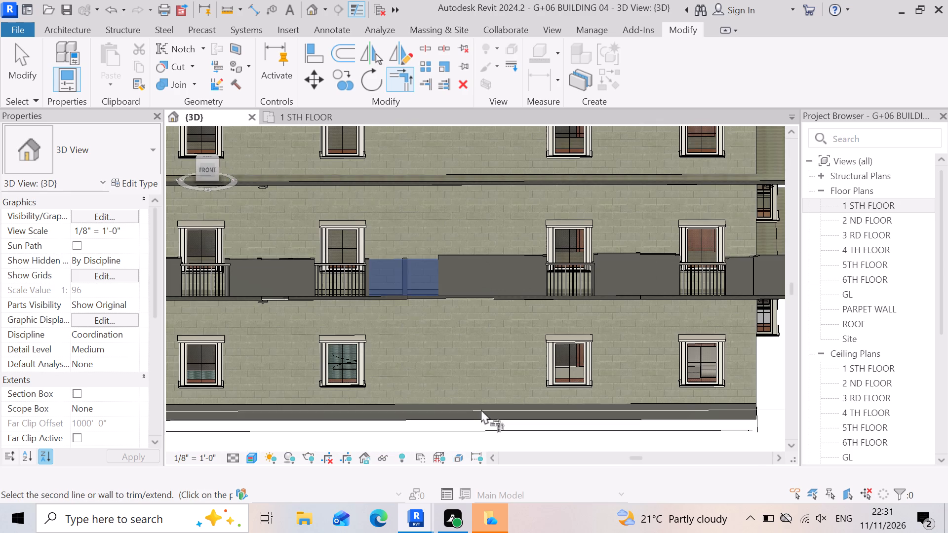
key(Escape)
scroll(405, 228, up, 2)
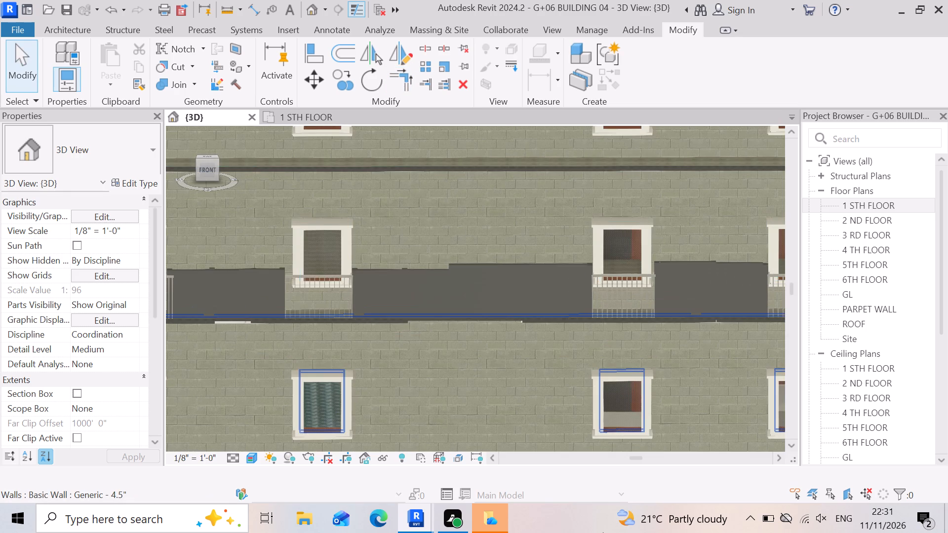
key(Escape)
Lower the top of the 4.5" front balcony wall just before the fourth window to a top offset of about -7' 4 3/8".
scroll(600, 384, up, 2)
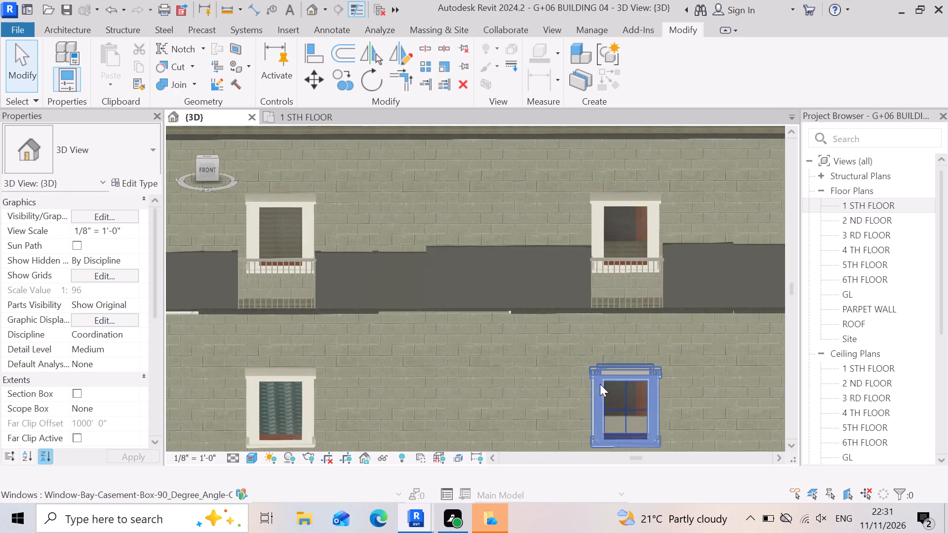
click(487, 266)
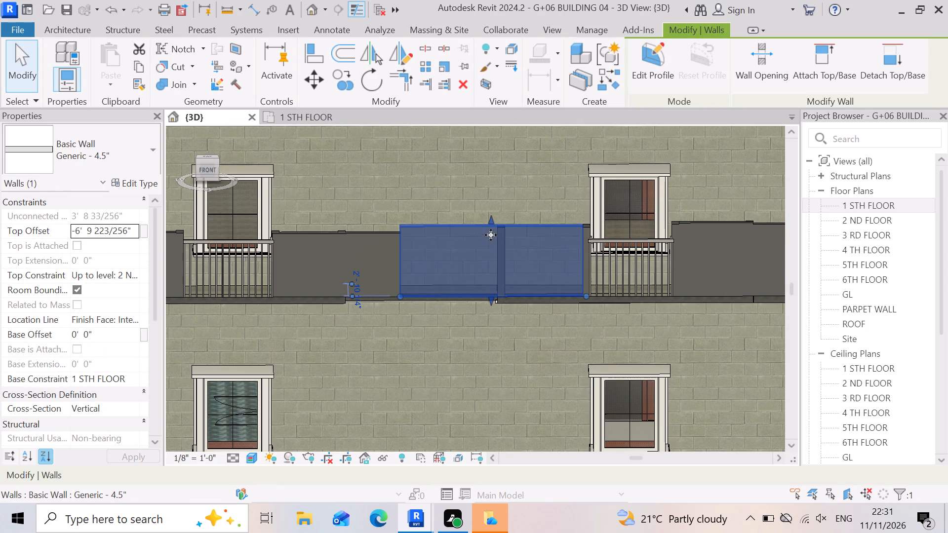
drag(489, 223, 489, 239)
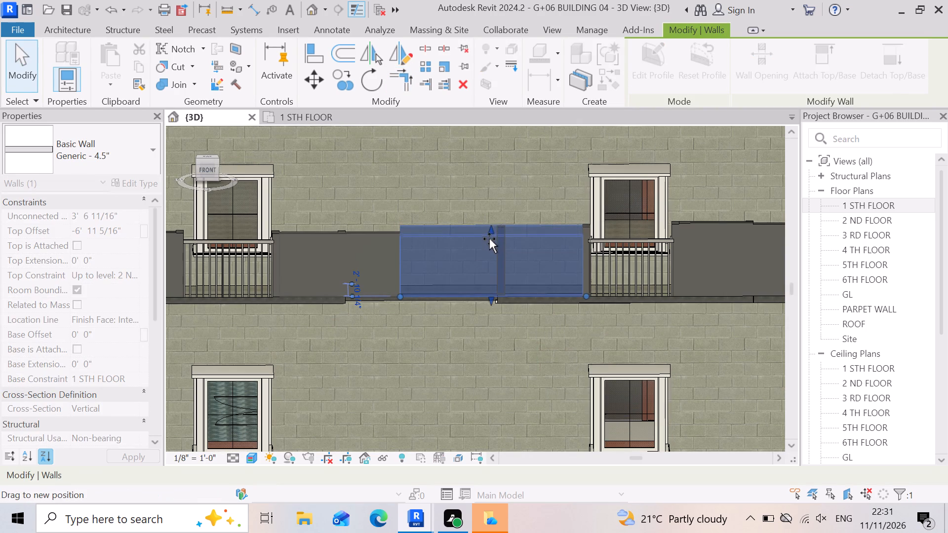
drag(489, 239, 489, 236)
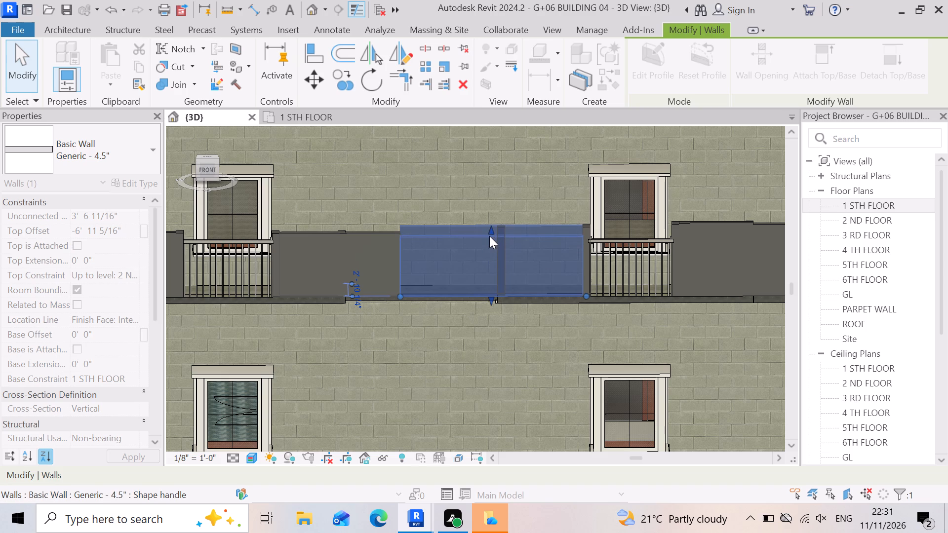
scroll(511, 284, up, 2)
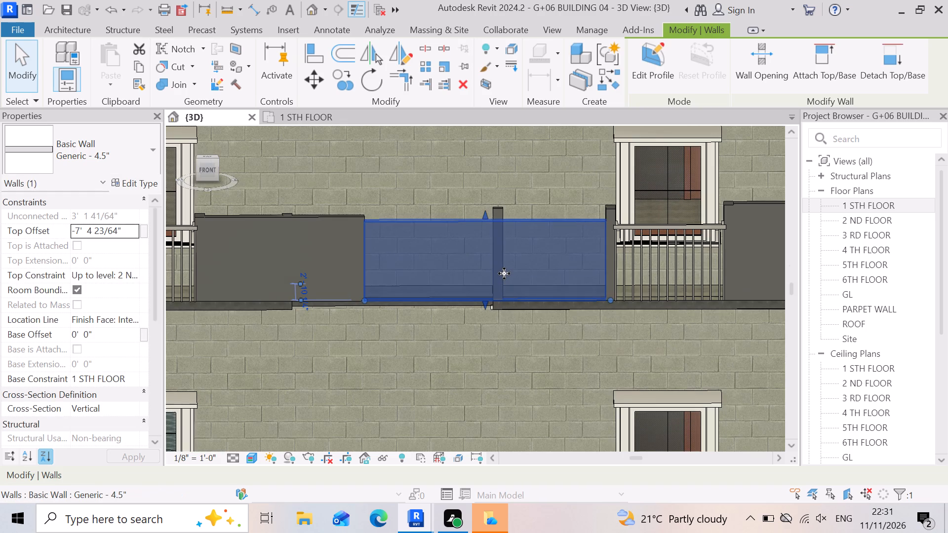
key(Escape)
Adjust the top of the 4.5" wall just before the fourth window to a top offset of about -7' 1 1/2", matching the adjoining wall.
scroll(495, 258, up, 3)
click(503, 185)
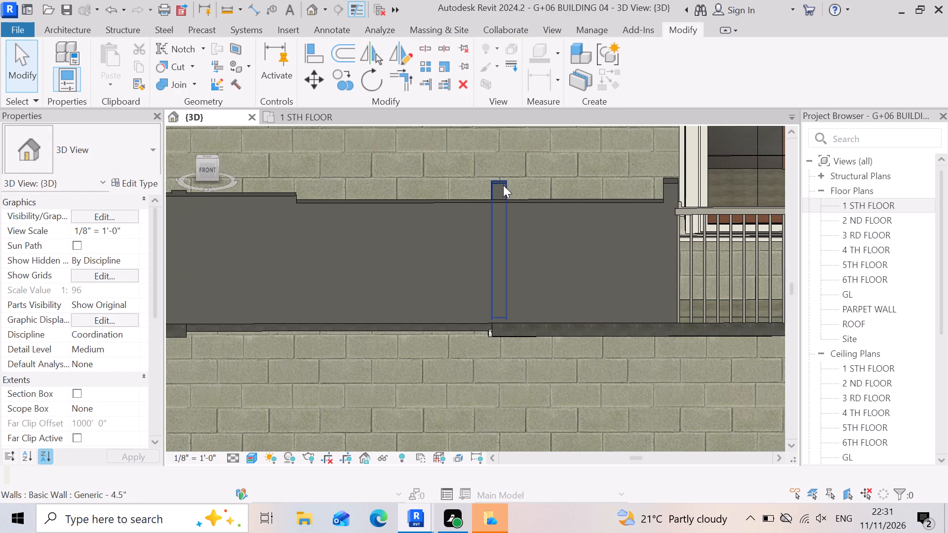
click(430, 210)
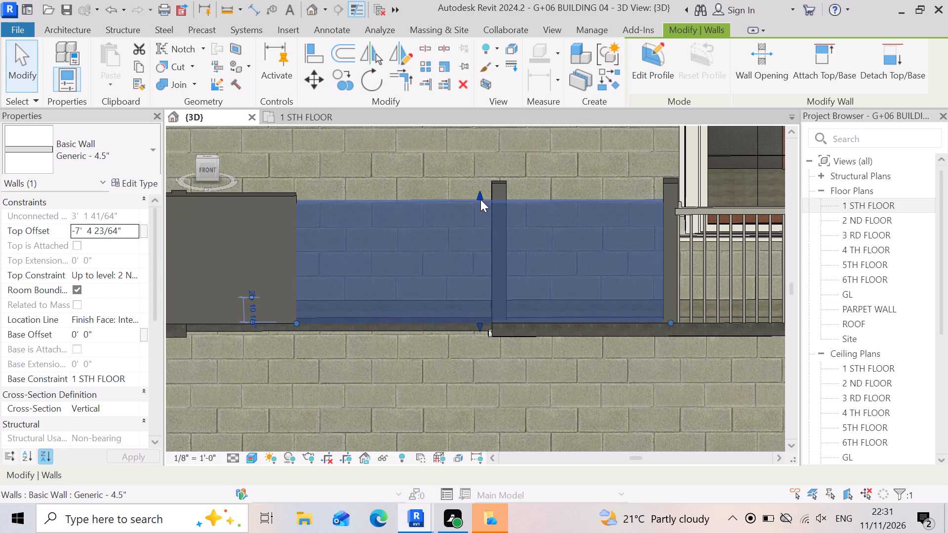
click(480, 198)
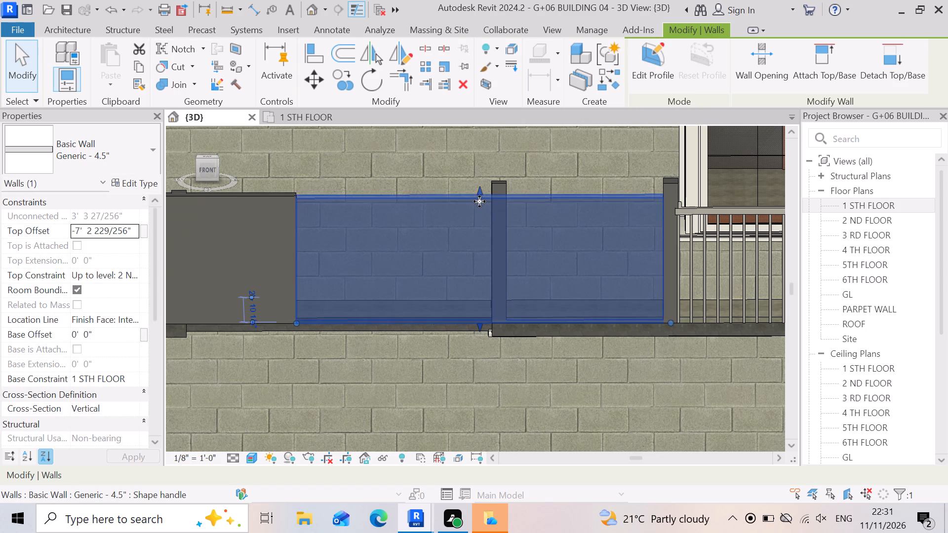
scroll(479, 201, up, 4)
scroll(522, 232, down, 8)
scroll(364, 208, up, 3)
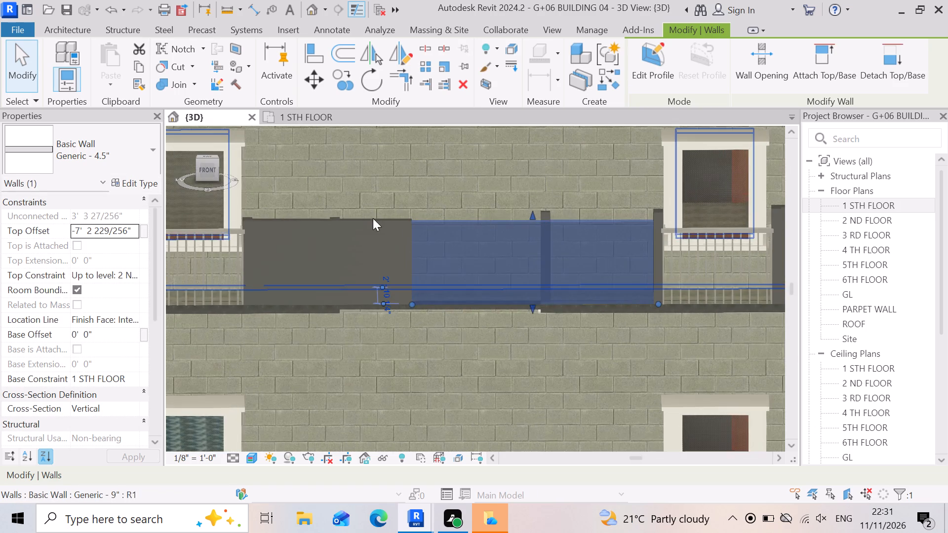
scroll(373, 218, up, 7)
scroll(526, 228, up, 9)
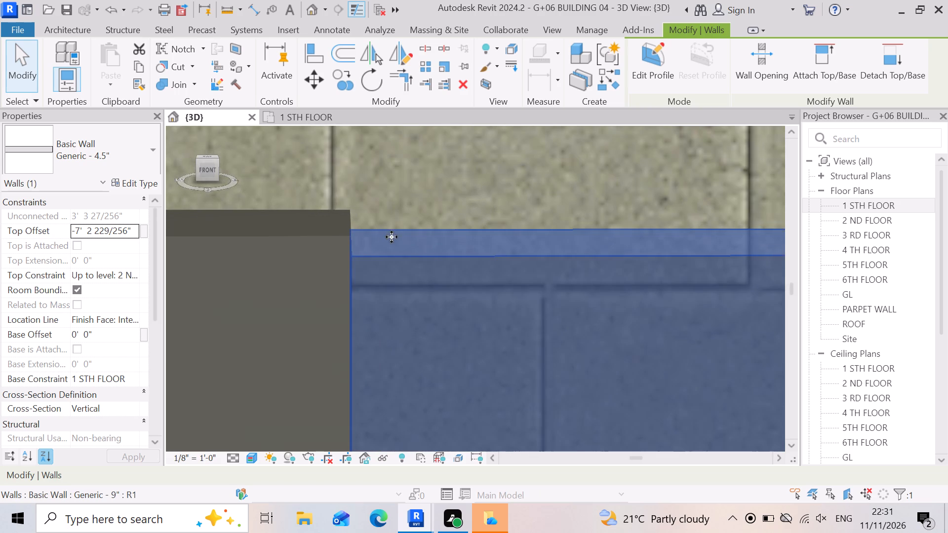
scroll(299, 273, down, 7)
scroll(484, 308, down, 4)
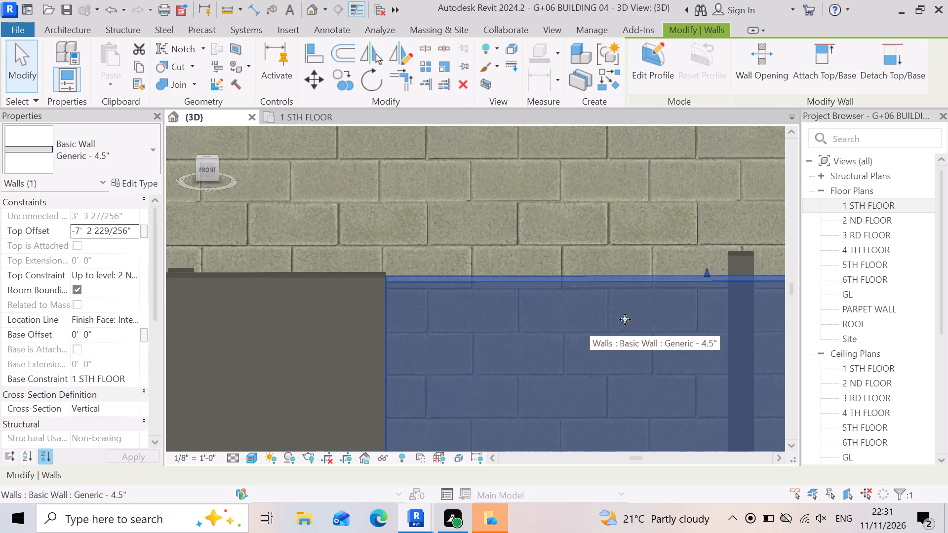
click(705, 272)
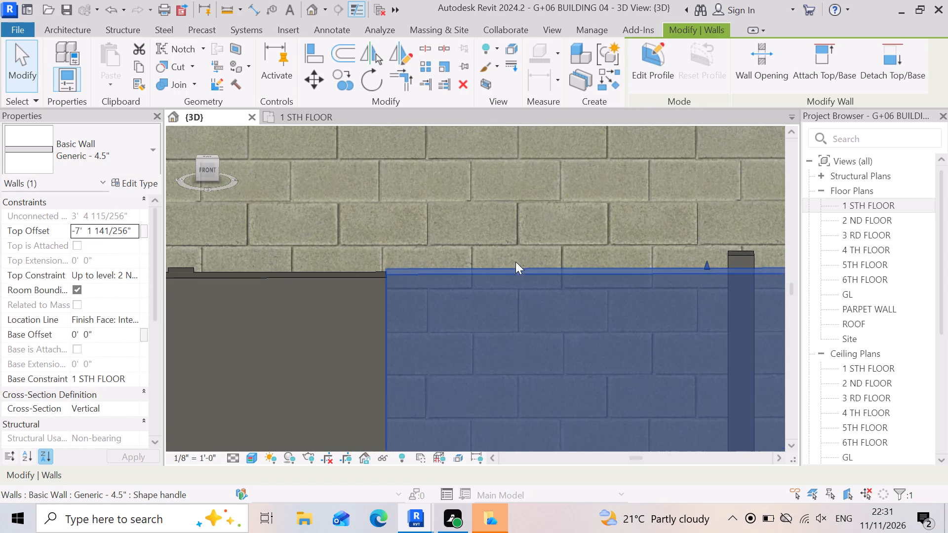
scroll(518, 261, down, 13)
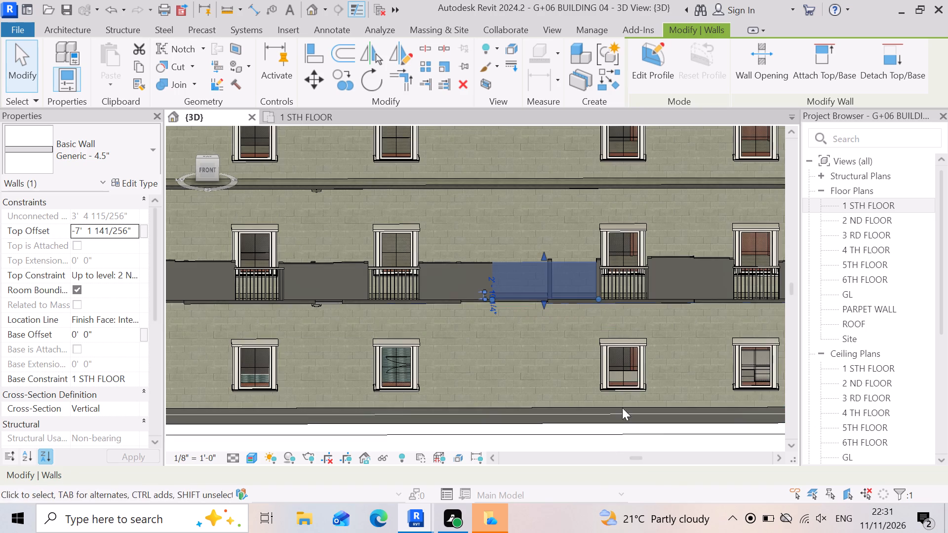
scroll(600, 318, down, 4)
click(573, 437)
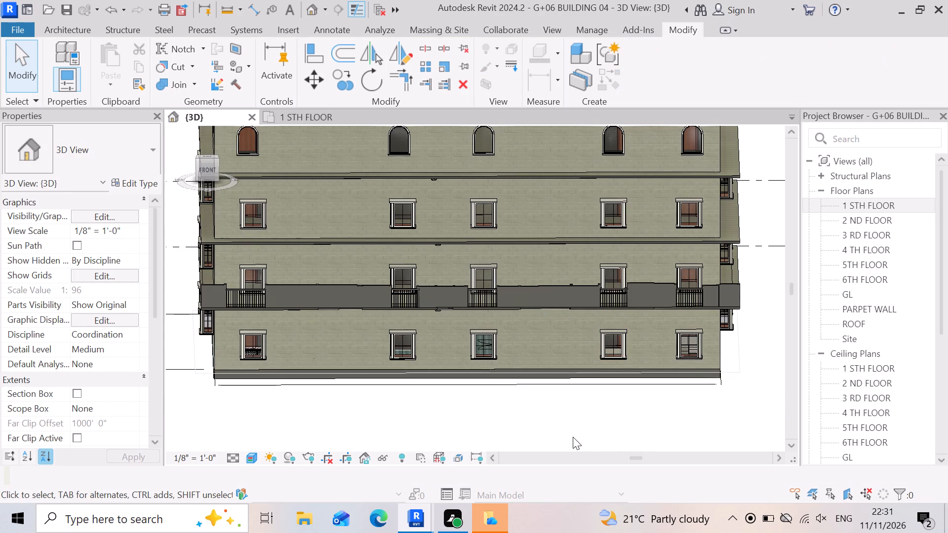
Examine the slab edge and wall base between the third and fourth windows for remaining gaps.
scroll(631, 260, up, 8)
scroll(509, 376, up, 1)
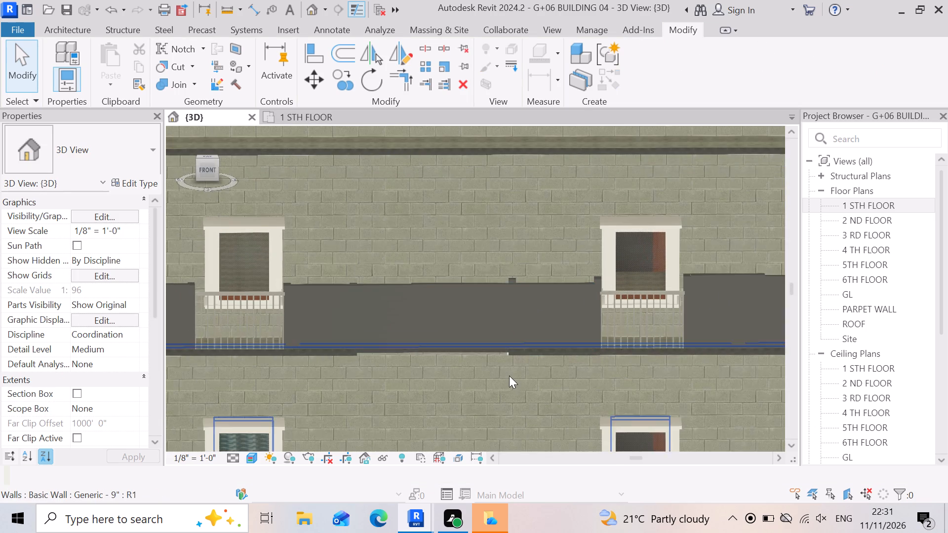
scroll(474, 373, up, 5)
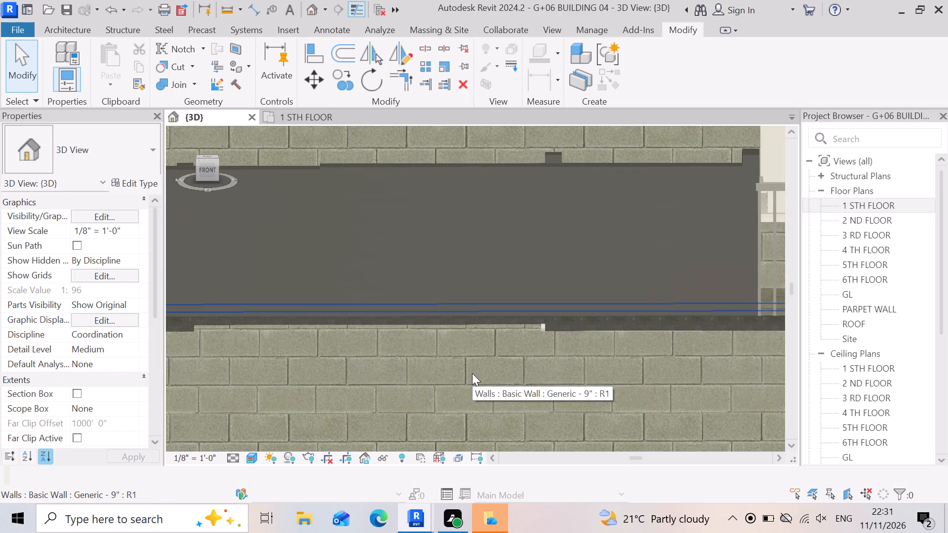
scroll(467, 336, up, 3)
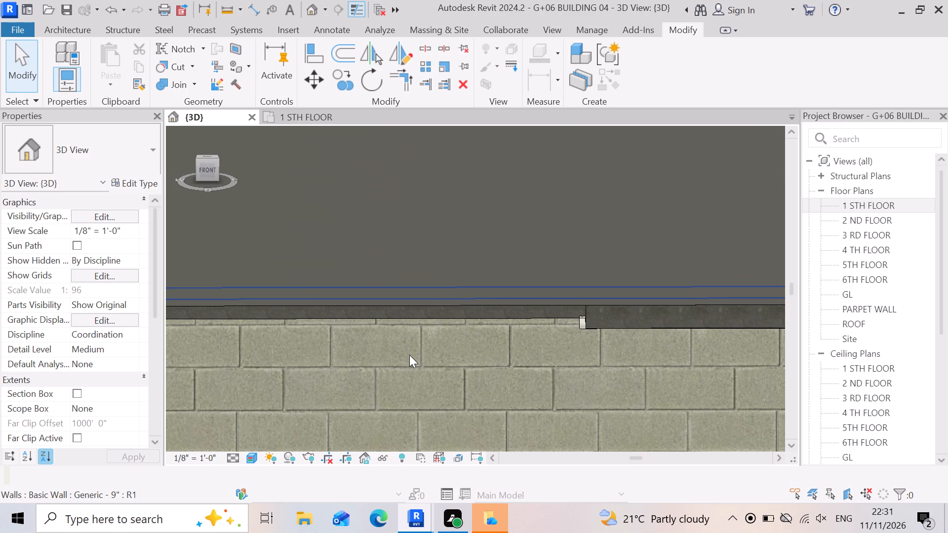
scroll(467, 372, down, 11)
scroll(430, 380, up, 2)
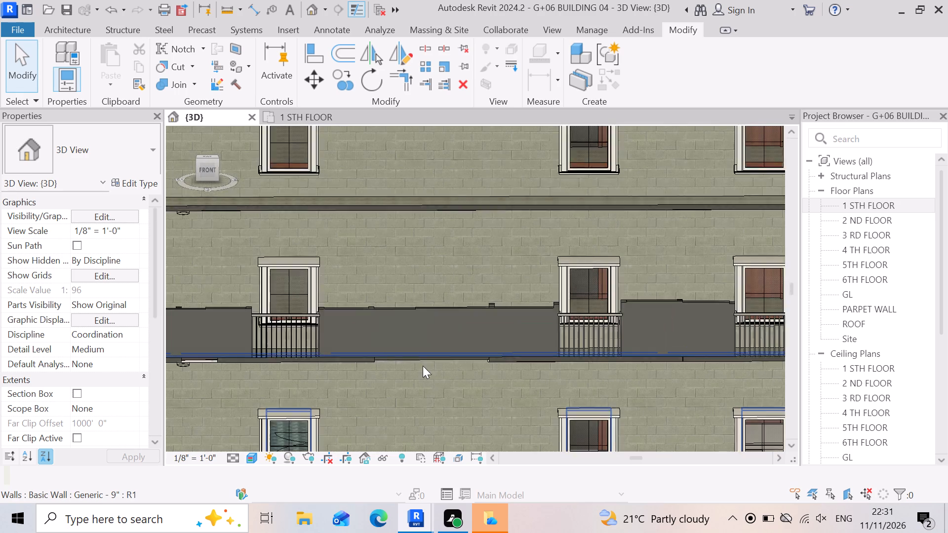
scroll(423, 366, up, 3)
scroll(373, 353, up, 6)
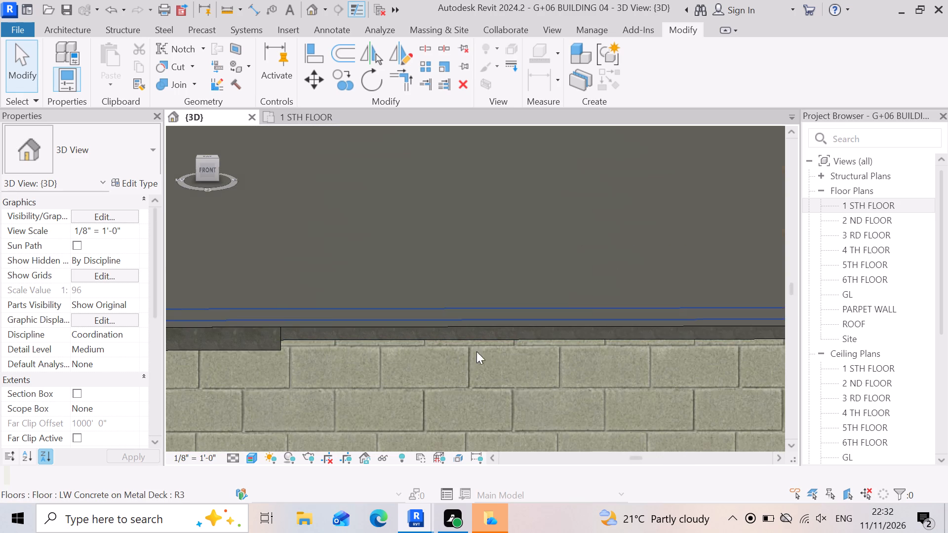
scroll(515, 338, down, 13)
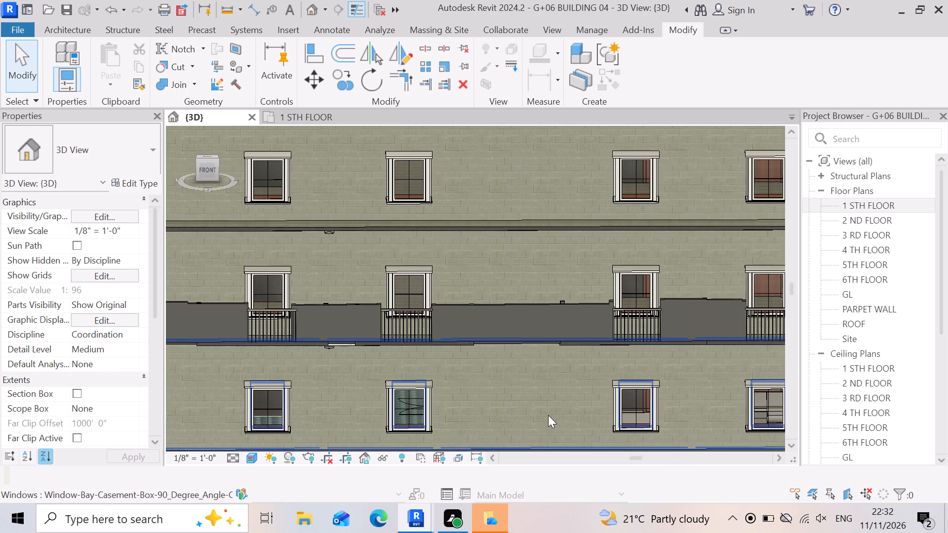
Examine the front balcony wall tops and railings along the façade, from the fourth and fifth windows to the first-window corner.
scroll(498, 373, down, 2)
scroll(685, 372, up, 5)
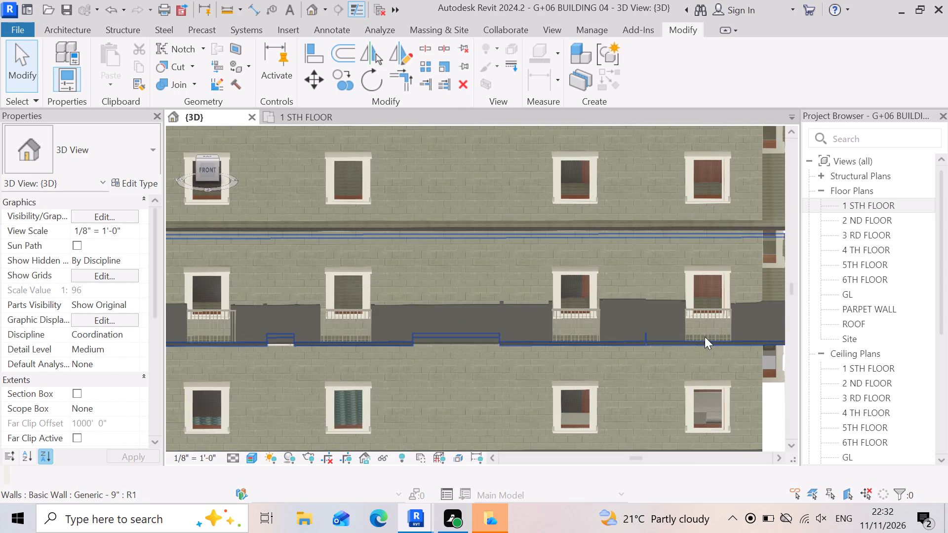
scroll(557, 287, up, 2)
scroll(398, 303, up, 4)
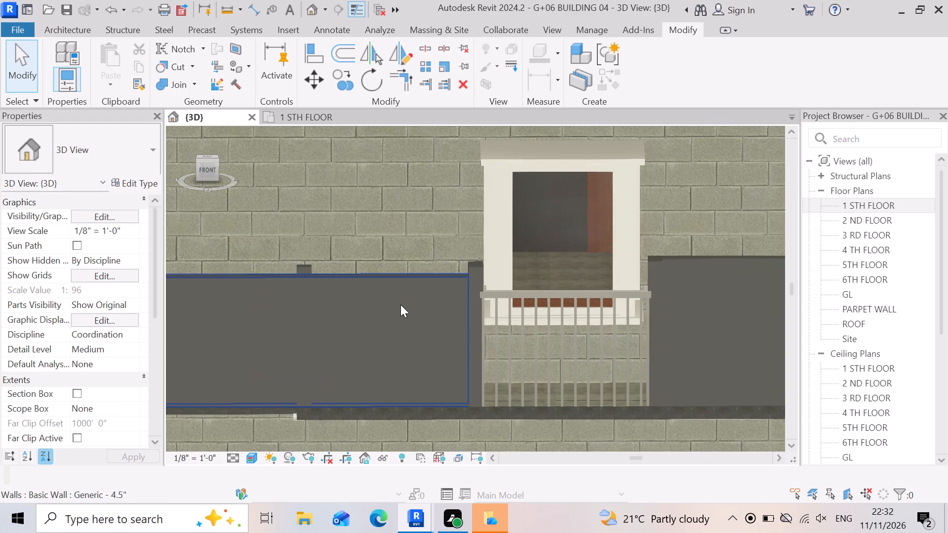
scroll(388, 313, down, 4)
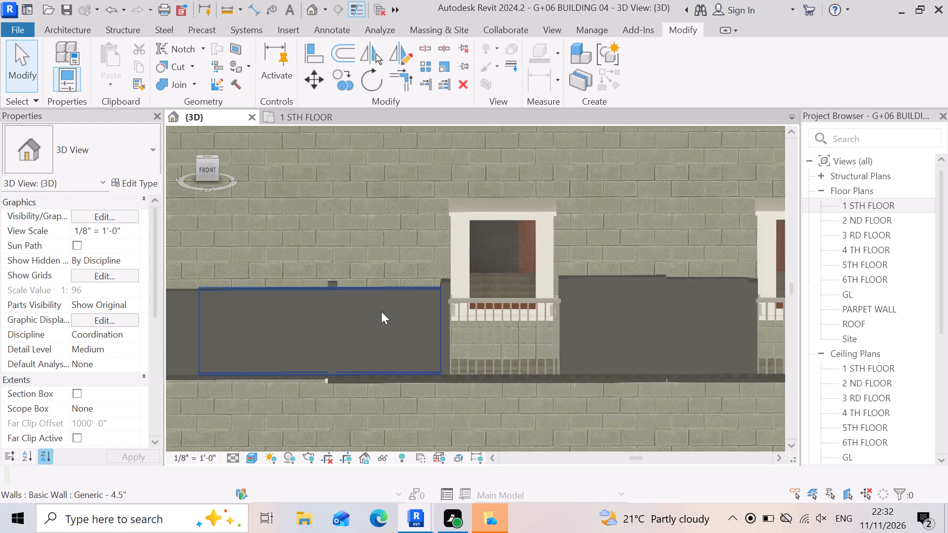
scroll(381, 311, down, 2)
scroll(601, 335, up, 3)
scroll(576, 319, down, 11)
scroll(660, 329, up, 2)
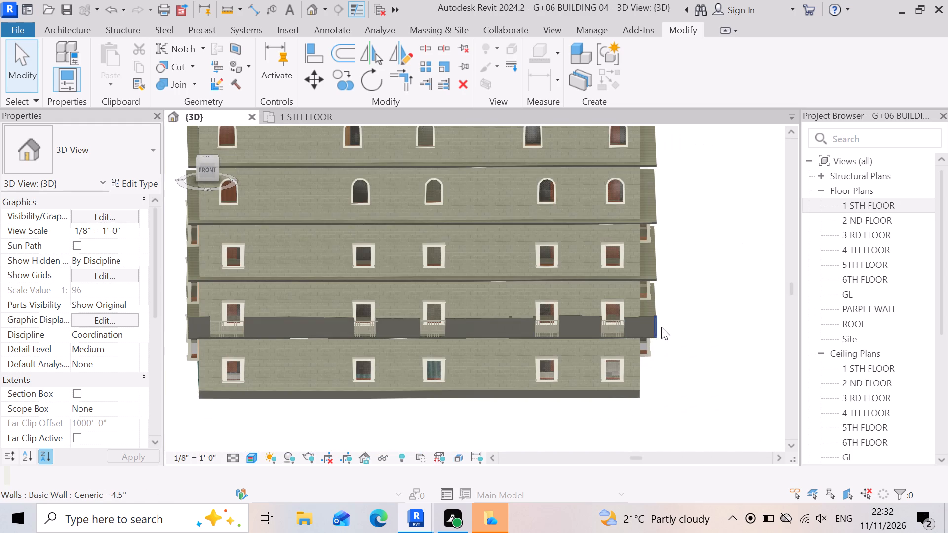
scroll(661, 327, up, 6)
scroll(511, 323, up, 2)
scroll(430, 299, up, 3)
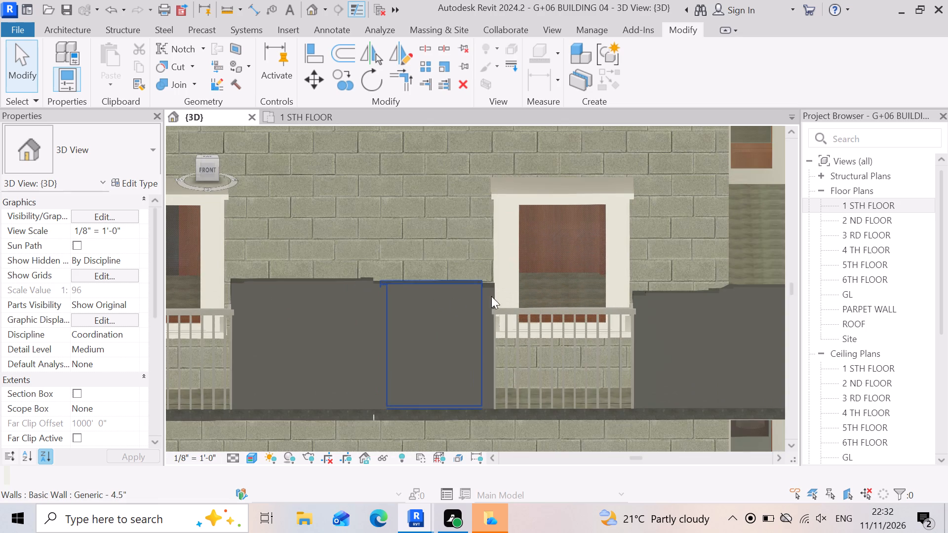
scroll(553, 302, down, 5)
scroll(737, 303, down, 7)
scroll(543, 430, down, 4)
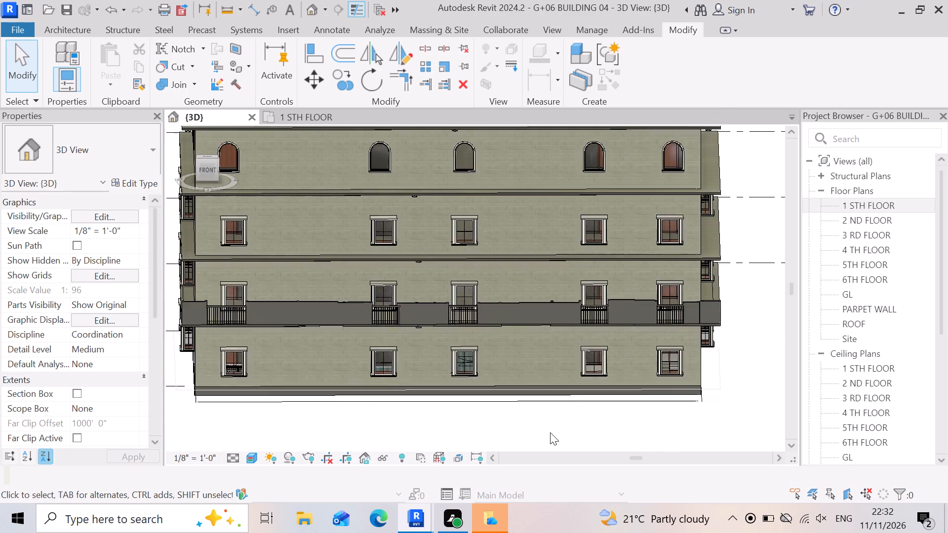
scroll(352, 372, up, 12)
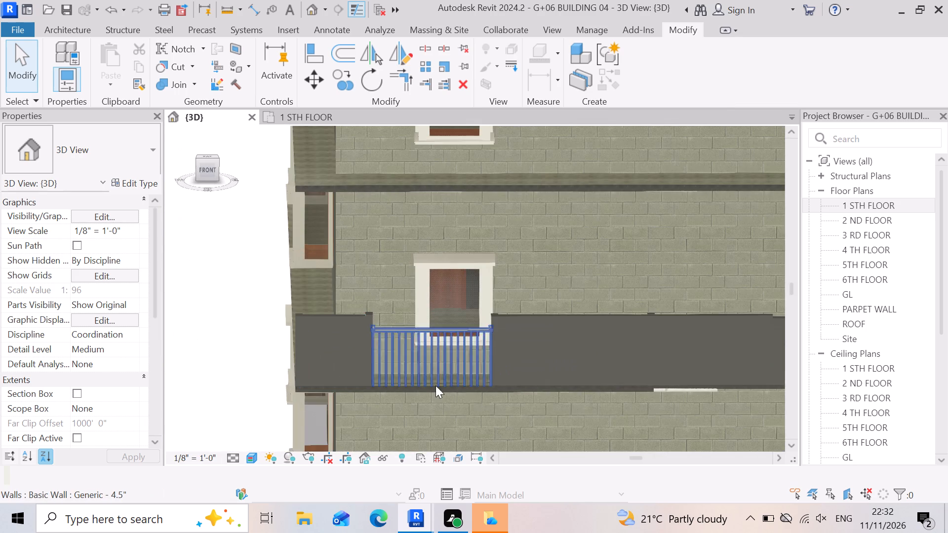
scroll(591, 361, up, 3)
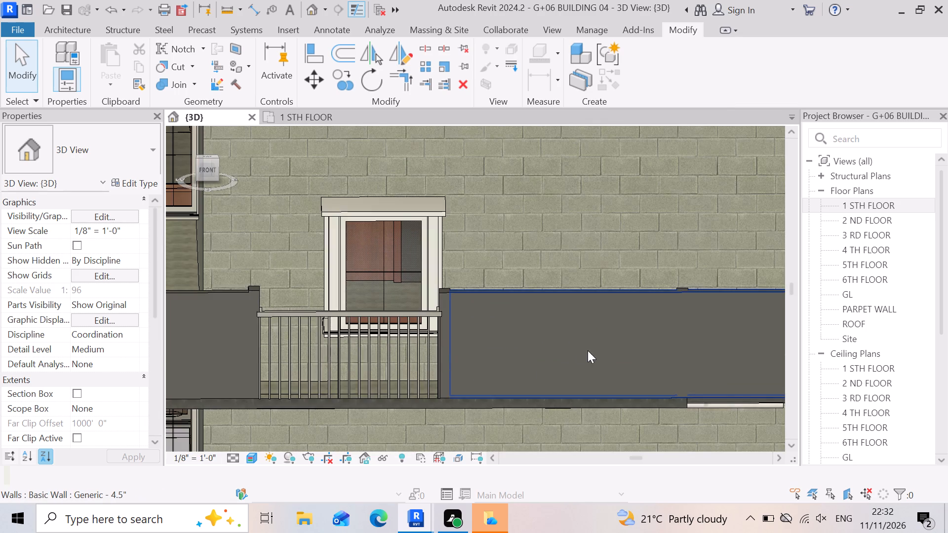
scroll(590, 352, down, 2)
scroll(278, 318, up, 3)
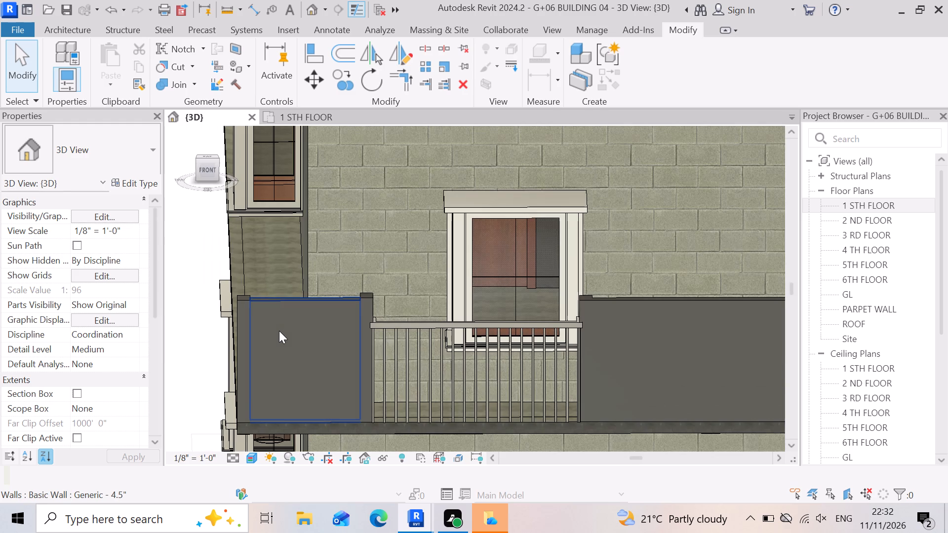
Examine the front balcony wall tops along the façade for remaining height differences, including the walls beside the fourth window.
scroll(253, 328, down, 2)
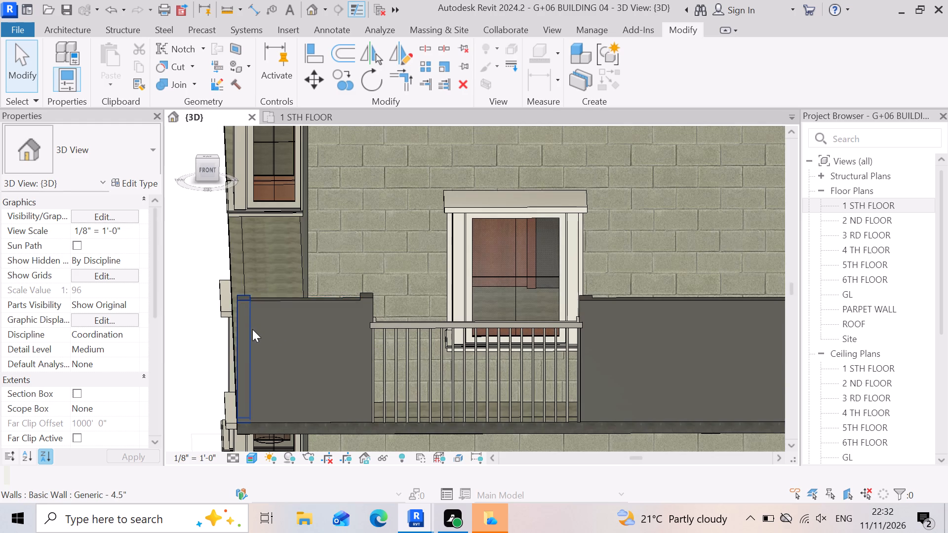
scroll(252, 329, down, 6)
scroll(556, 361, up, 3)
scroll(596, 345, up, 5)
scroll(564, 299, up, 4)
scroll(469, 285, down, 3)
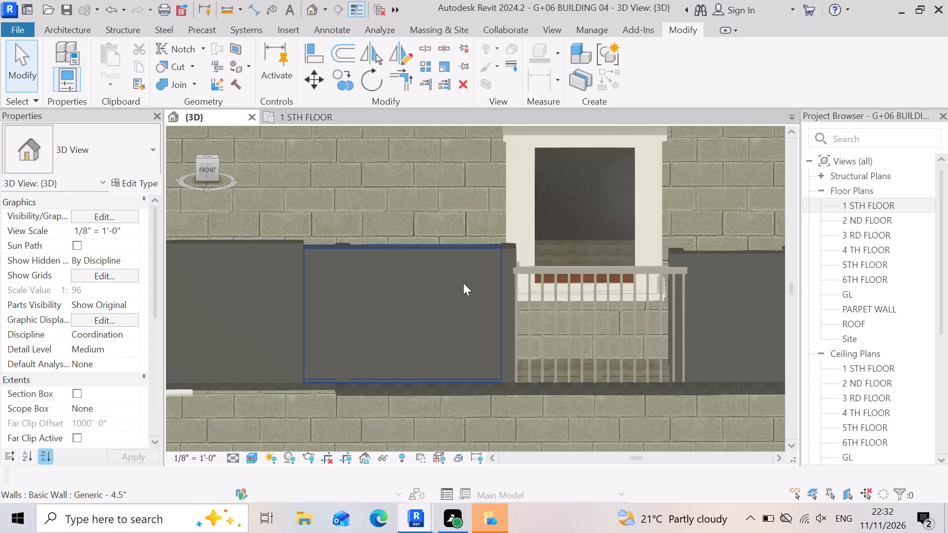
scroll(700, 263, up, 4)
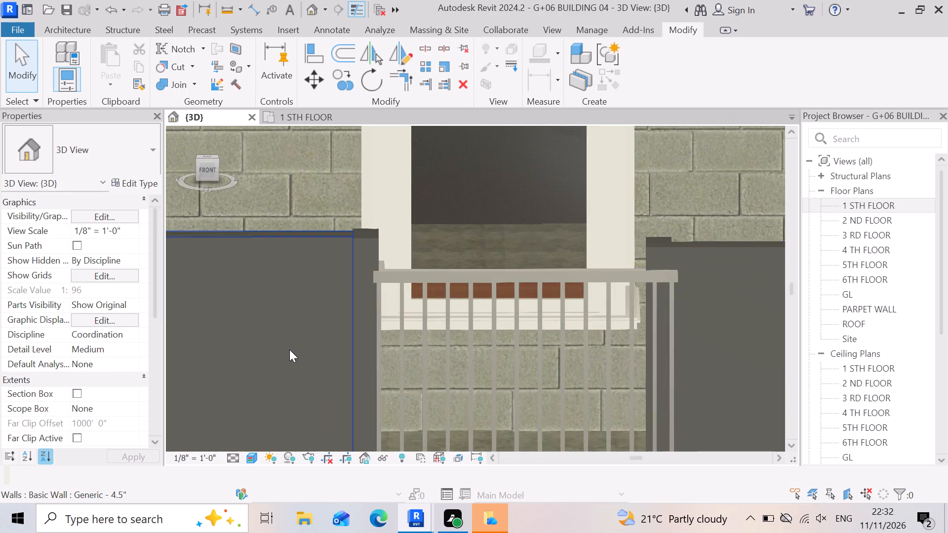
scroll(289, 349, down, 11)
scroll(550, 355, up, 5)
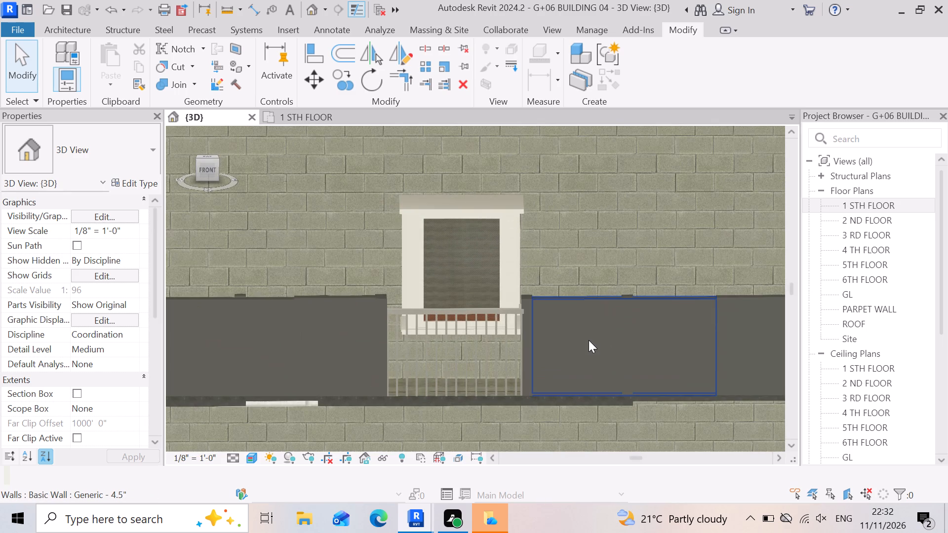
scroll(340, 348, down, 7)
scroll(670, 358, up, 9)
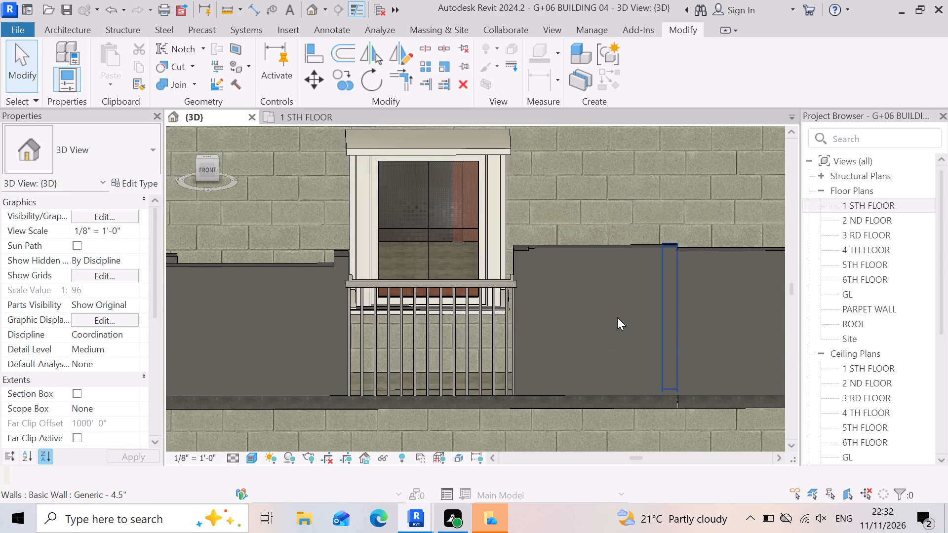
click(612, 318)
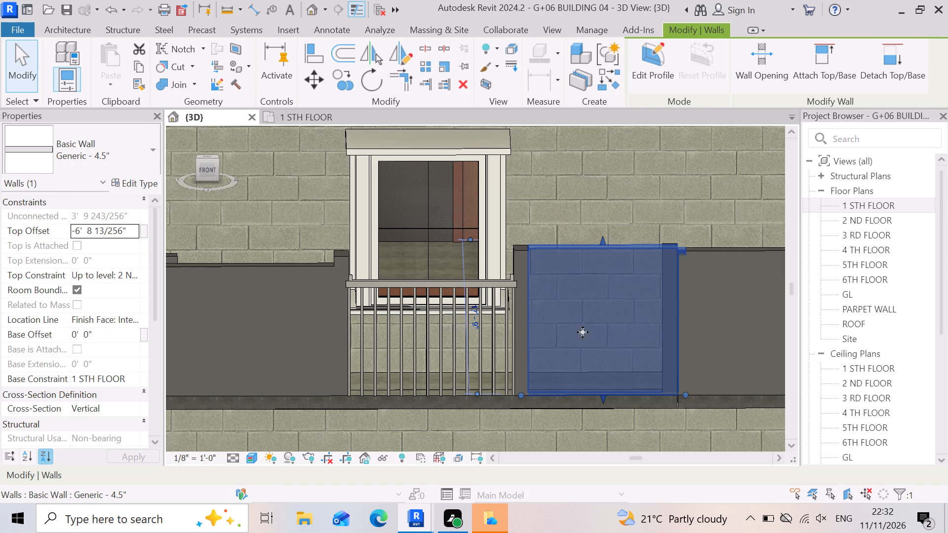
scroll(603, 325, down, 4)
scroll(459, 333, down, 2)
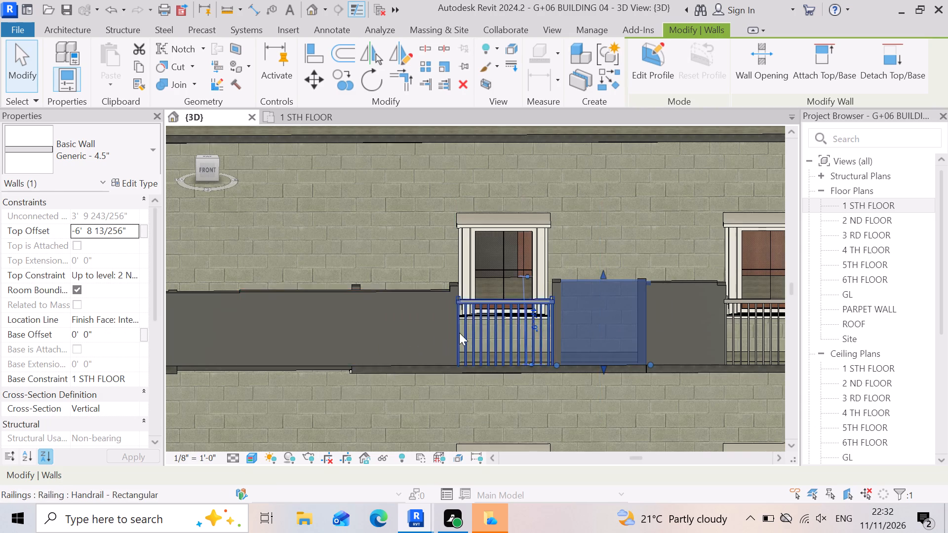
Lower the top of the narrow 4.5" wall piece between the third and fourth windows, nearer the fourth, to about -7' 1 1/2" top offset.
scroll(459, 333, down, 1)
scroll(365, 328, up, 10)
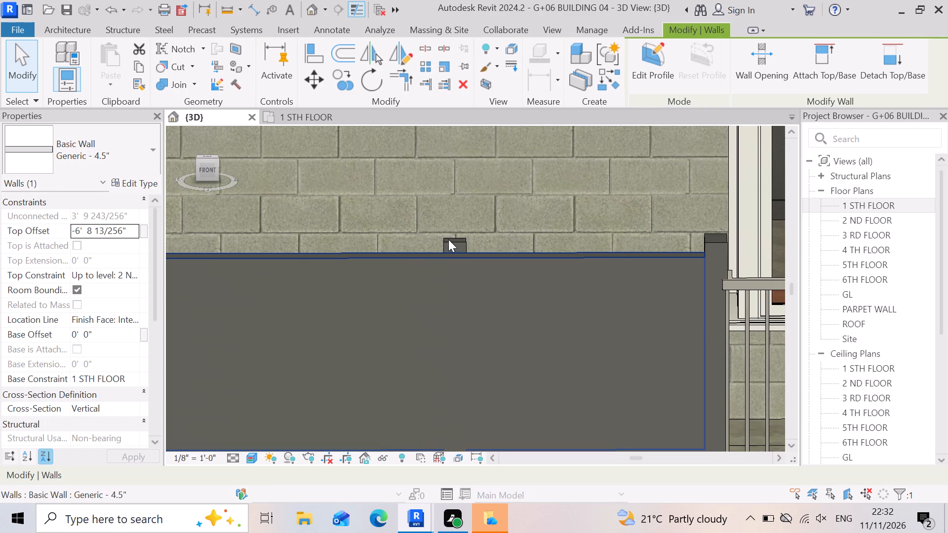
click(448, 239)
drag(455, 237, 454, 241)
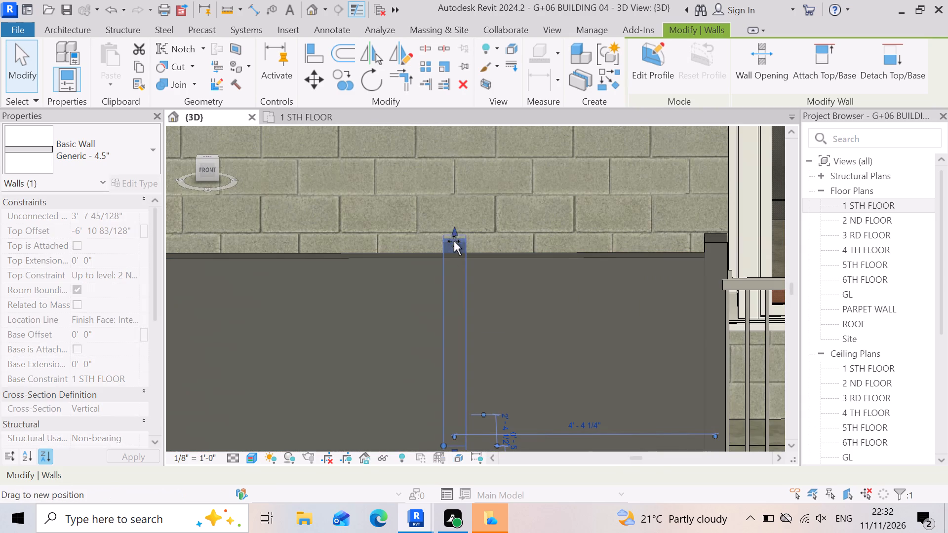
drag(454, 241, 452, 256)
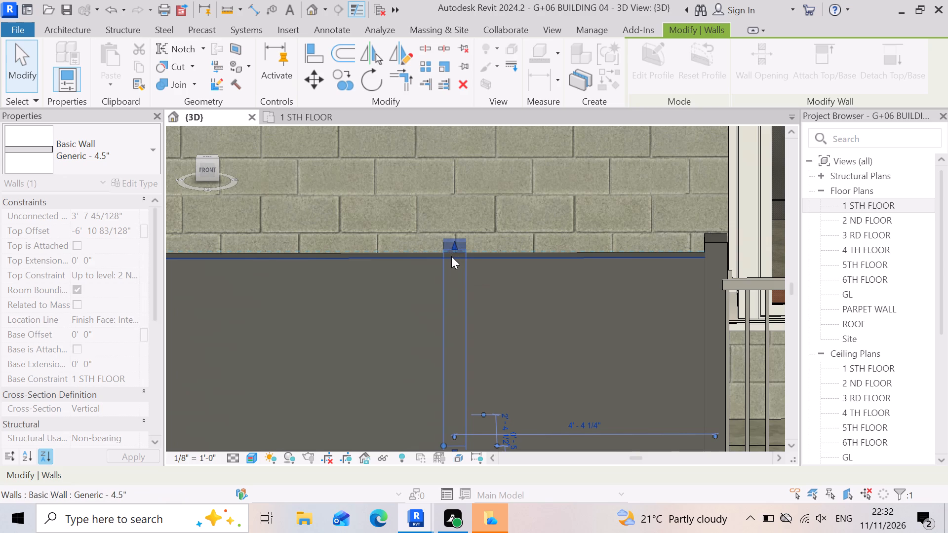
scroll(492, 211, down, 1)
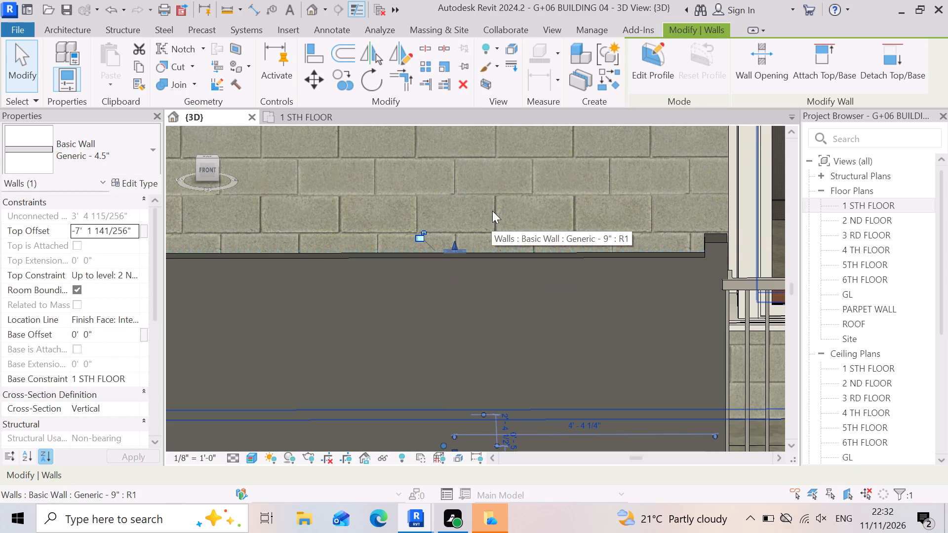
scroll(492, 211, down, 6)
scroll(537, 352, down, 5)
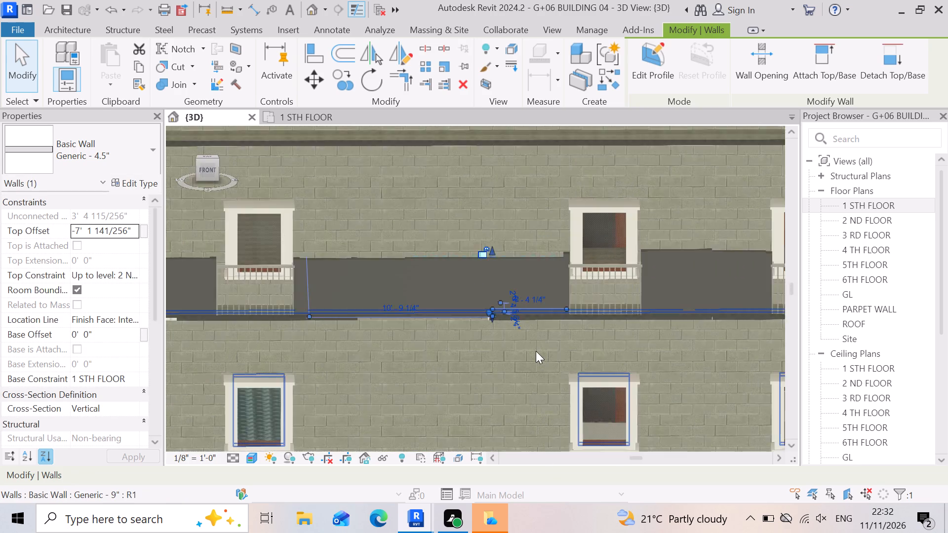
scroll(536, 347, down, 3)
click(744, 411)
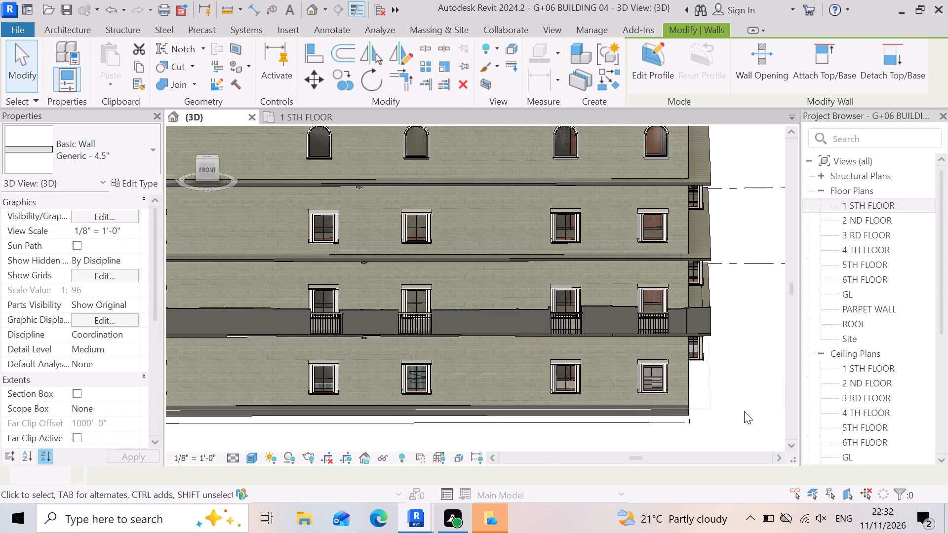
Lower the top of the narrow 4.5" end wall just before the fourth-window railing to a top offset of about -7' 1 3/8".
scroll(533, 360, up, 8)
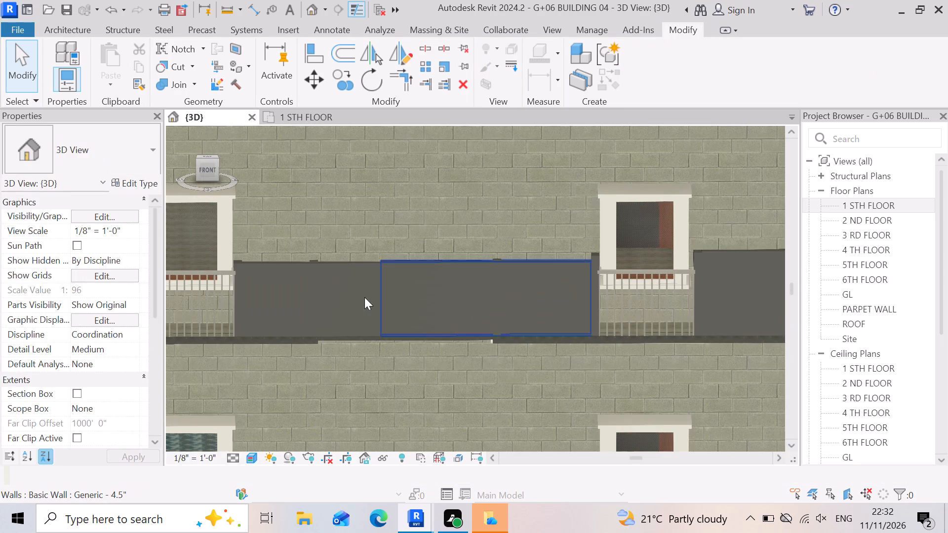
scroll(258, 273, up, 3)
scroll(406, 327, down, 3)
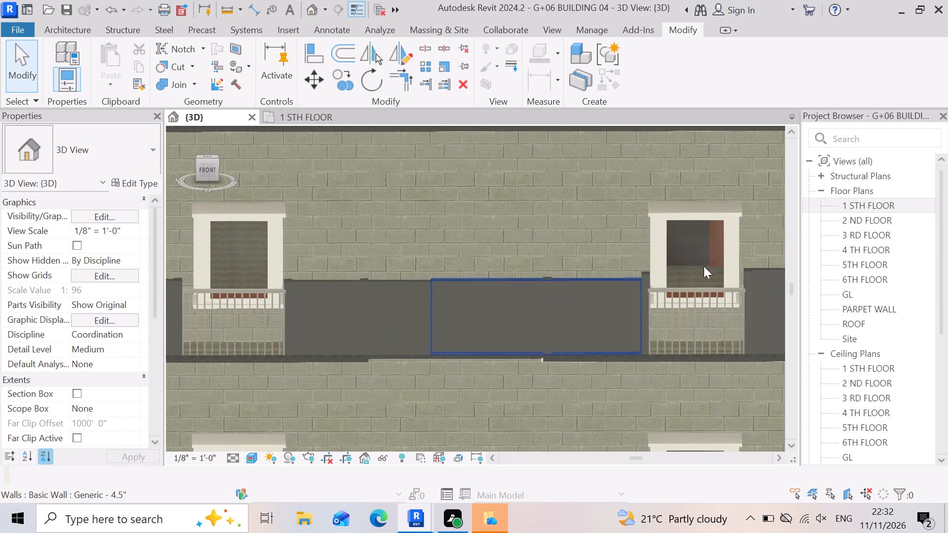
scroll(690, 265, up, 8)
click(594, 281)
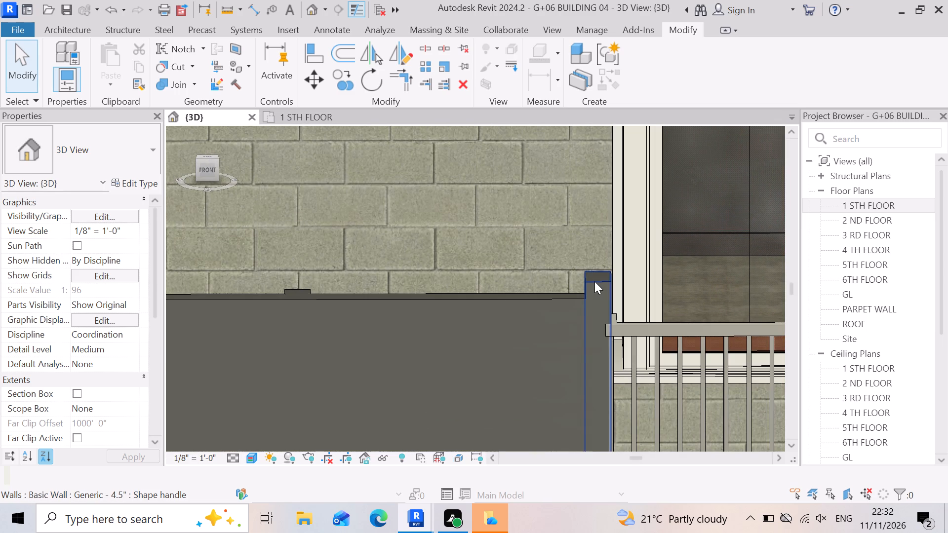
scroll(594, 286, down, 6)
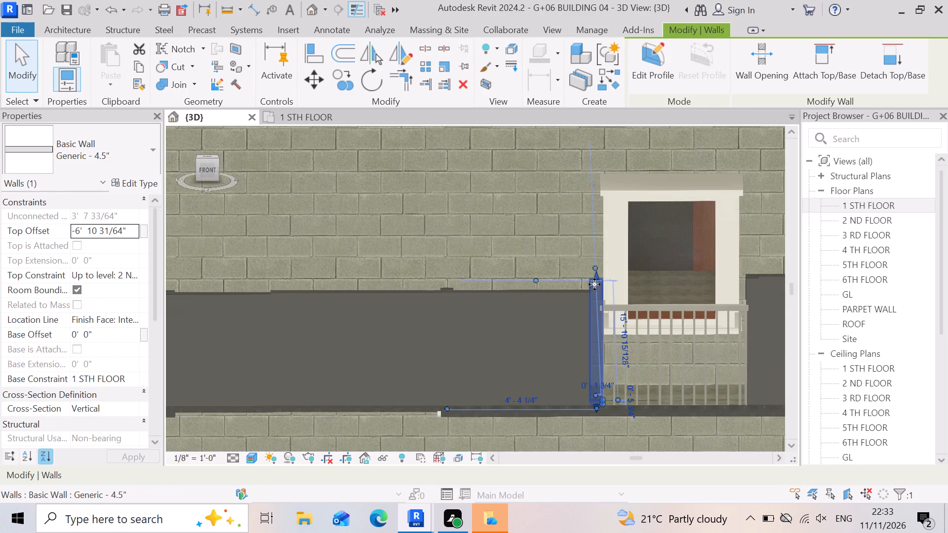
scroll(594, 284, down, 3)
scroll(593, 284, up, 9)
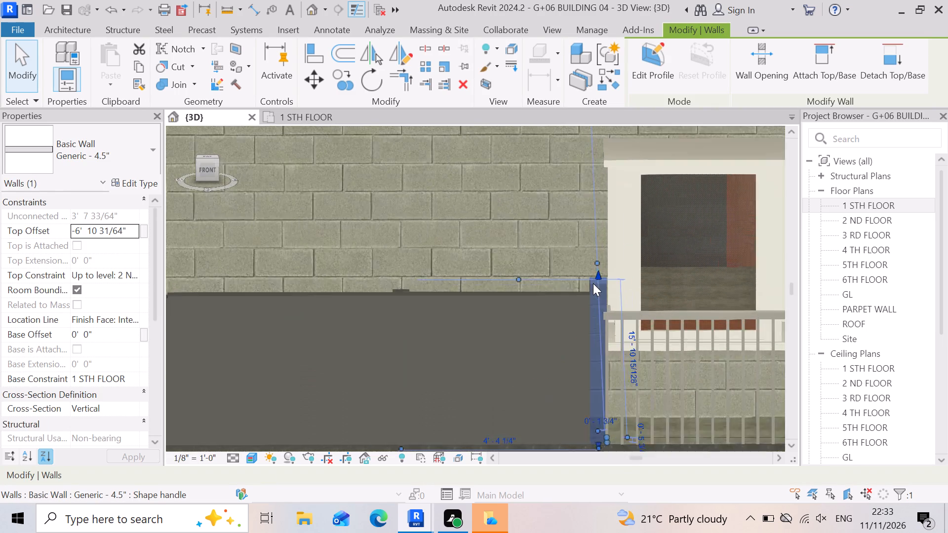
scroll(593, 283, up, 4)
drag(613, 276, 615, 294)
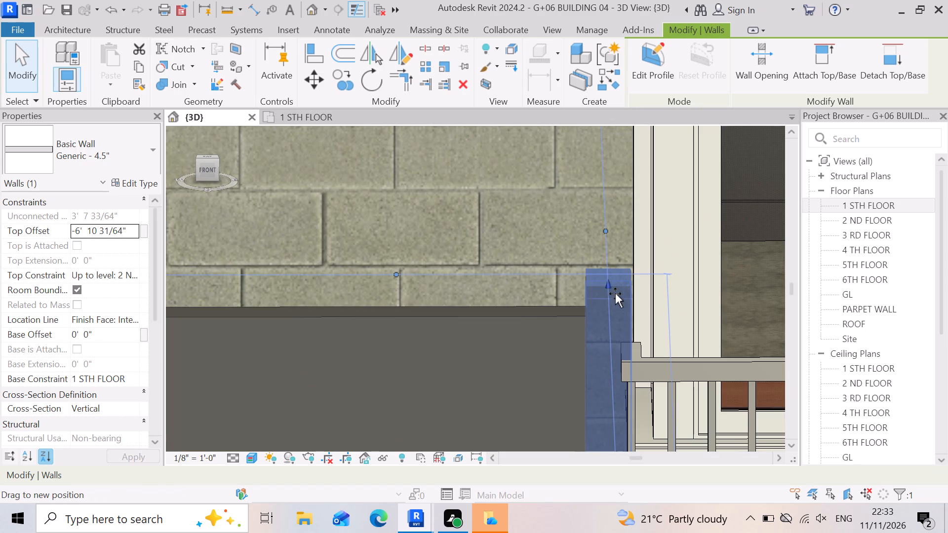
drag(615, 294, 615, 305)
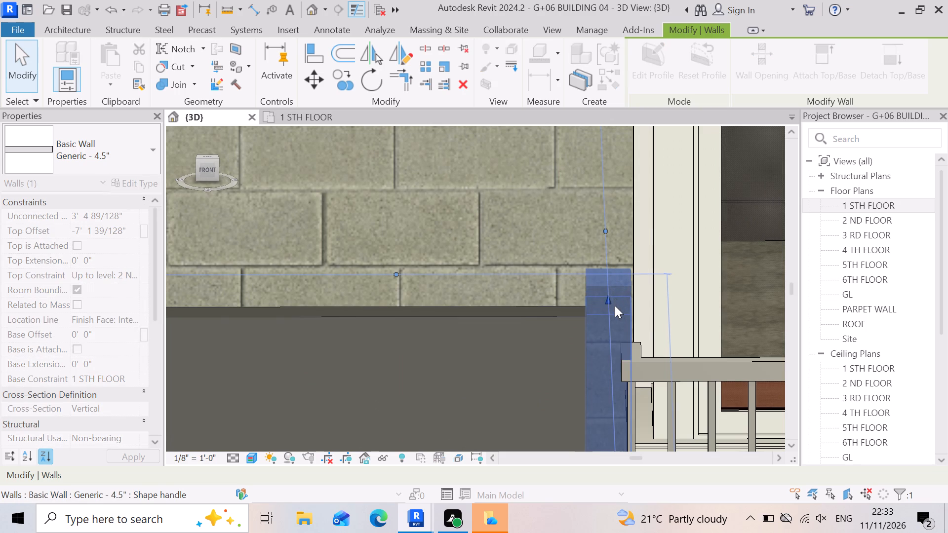
scroll(557, 322, down, 14)
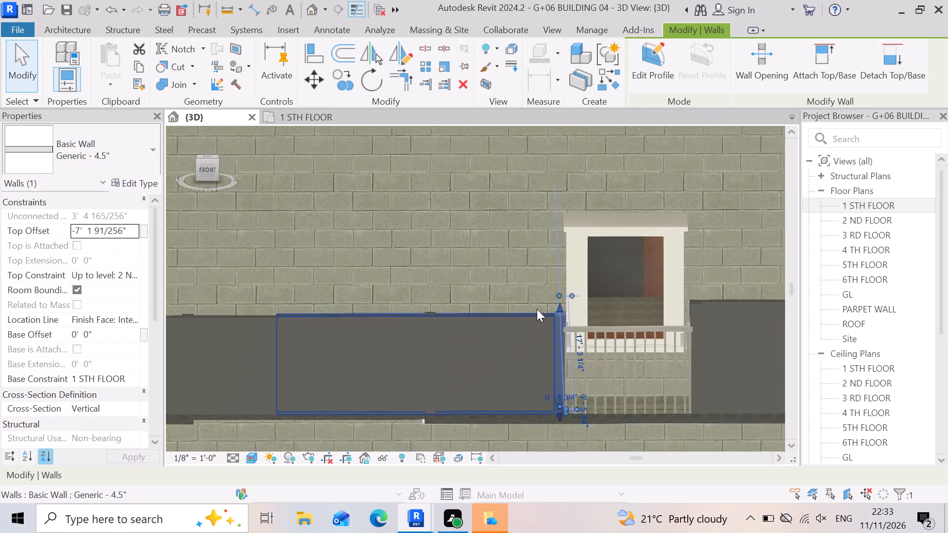
scroll(597, 316, down, 7)
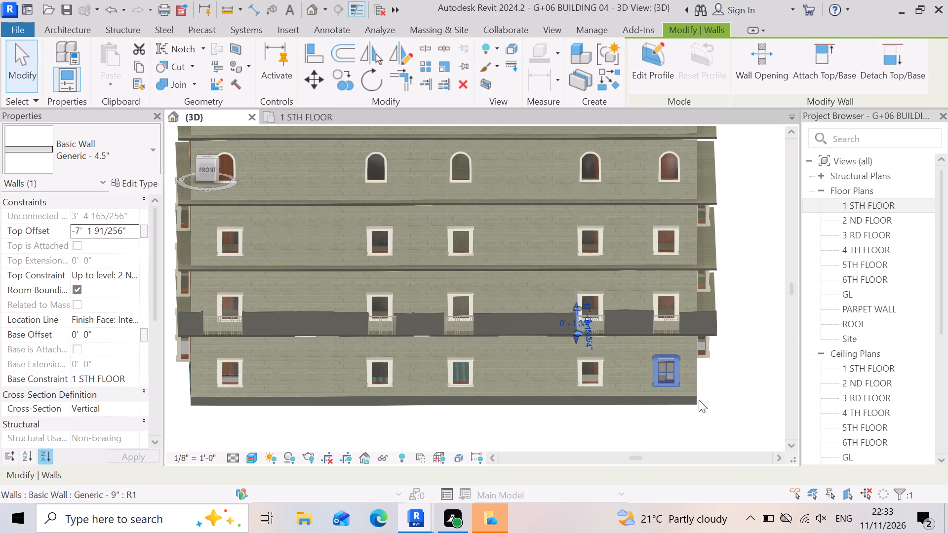
click(717, 412)
Examine the wall tops on both sides of the fourth-window railing for remaining height differences.
scroll(621, 339, up, 2)
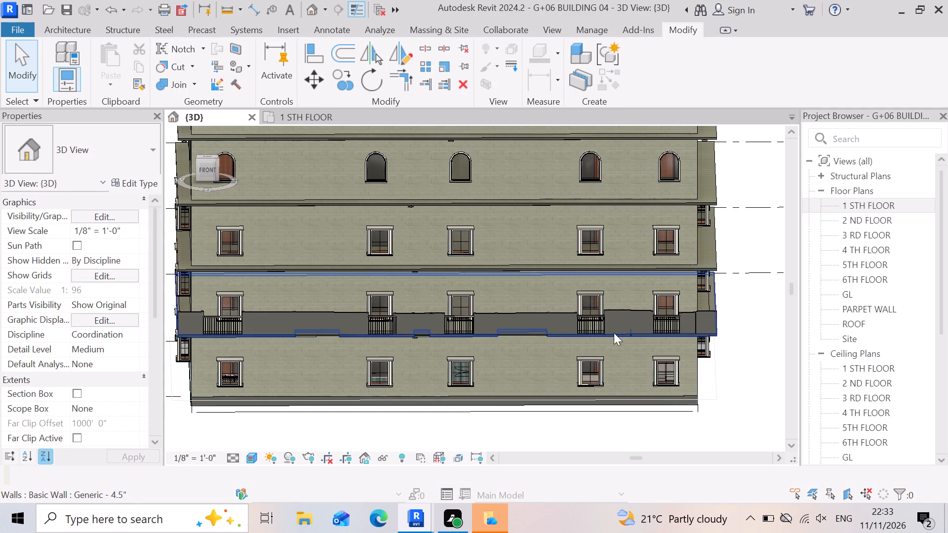
scroll(614, 333, up, 17)
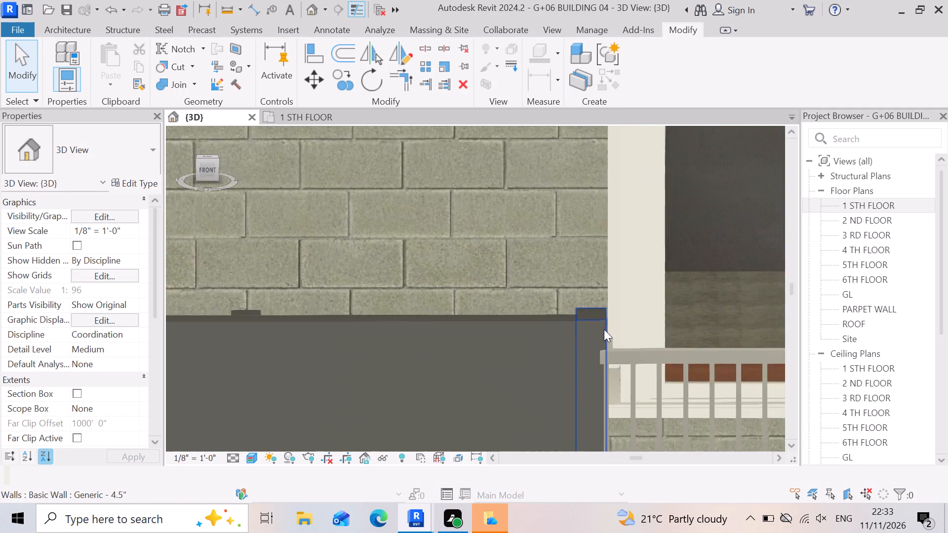
scroll(604, 329, up, 1)
scroll(411, 295, down, 8)
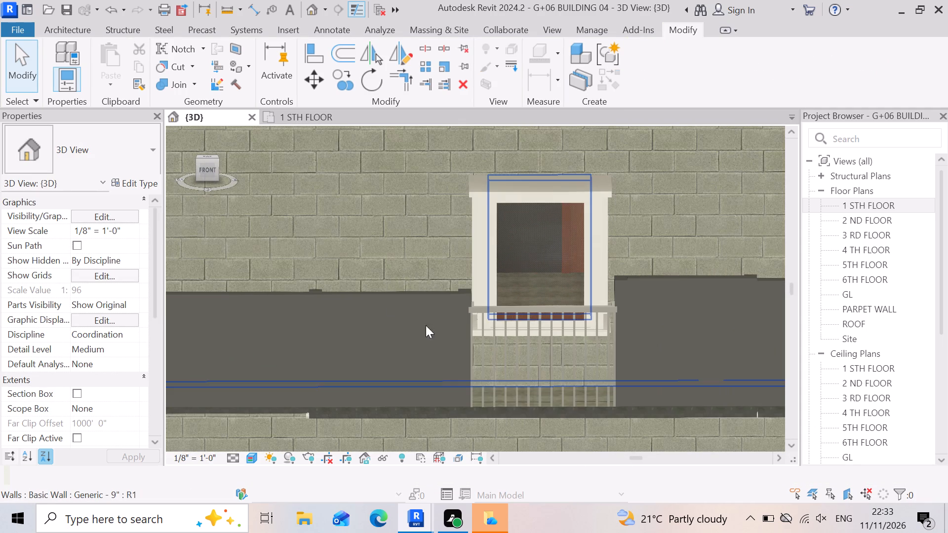
scroll(390, 311, down, 8)
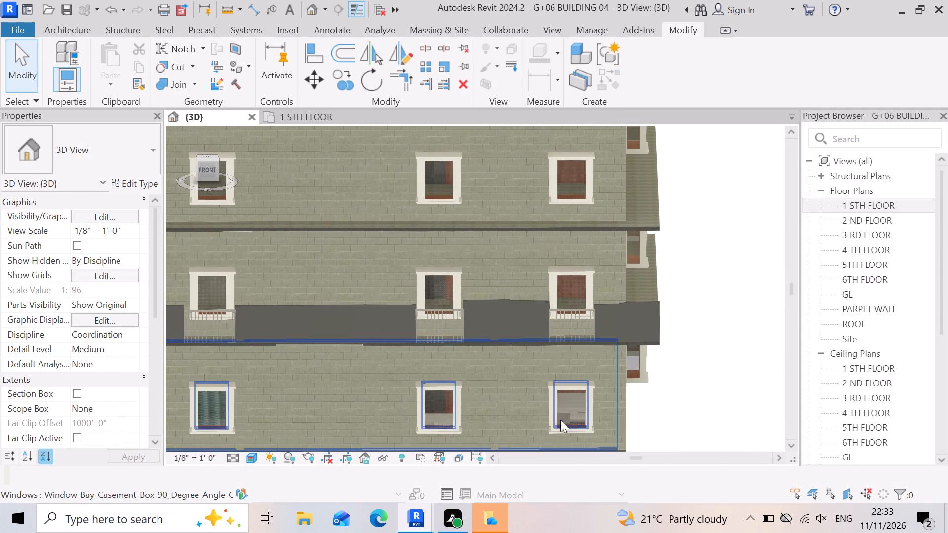
Lower the top of the 4.5" balcony wall panel just after the fourth window to a top offset of about -7' 3 11/16".
scroll(637, 346, up, 5)
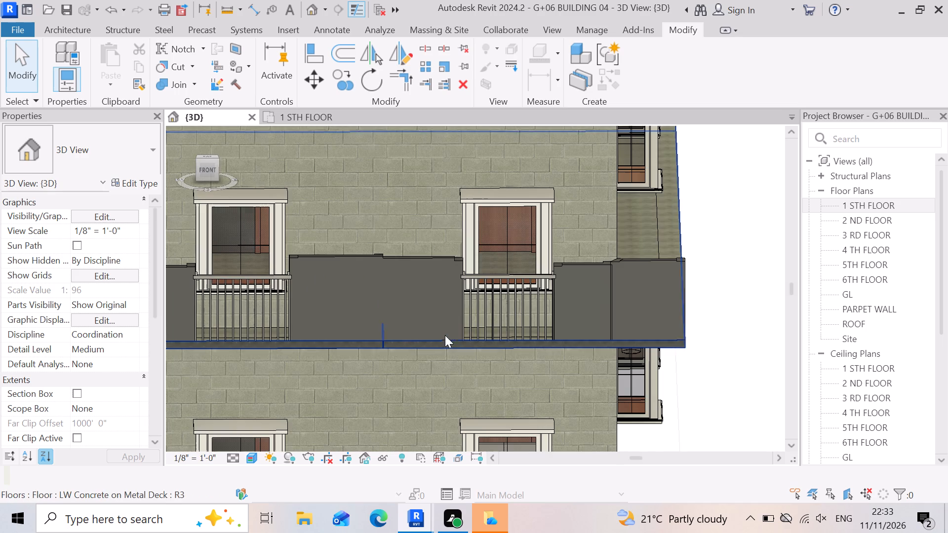
scroll(434, 315, down, 4)
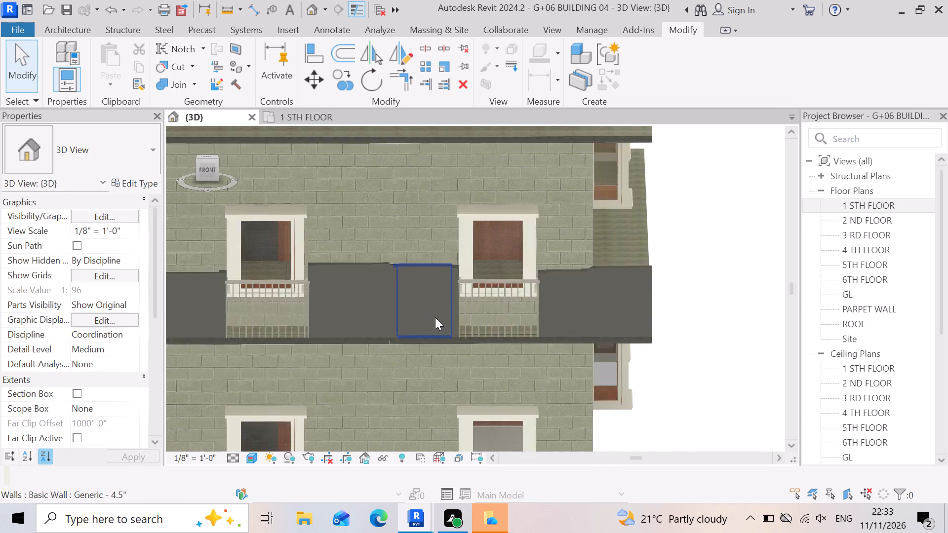
click(383, 310)
scroll(383, 310, up, 4)
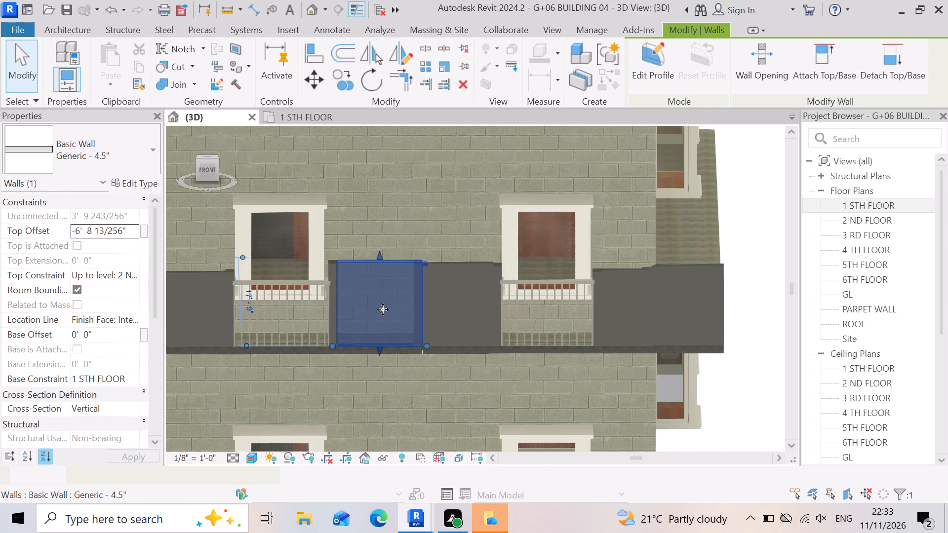
scroll(381, 308, up, 4)
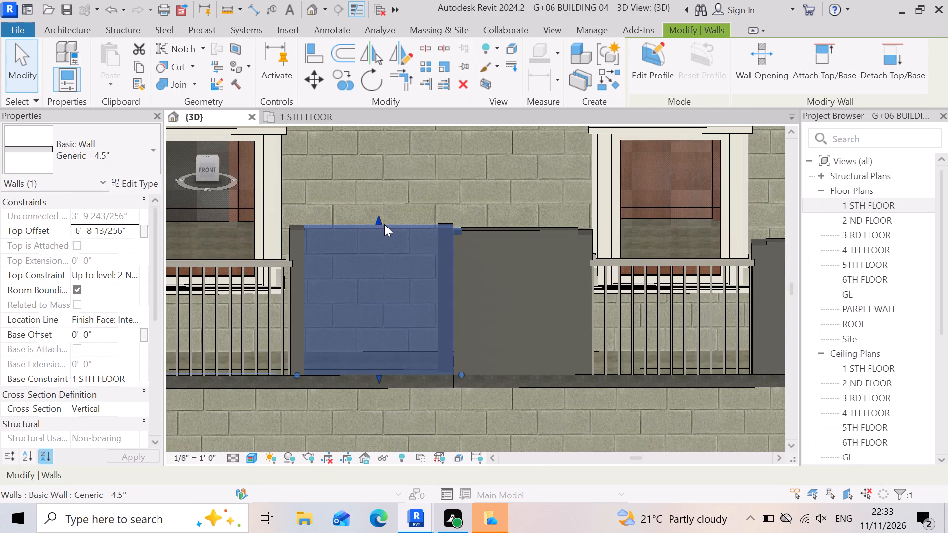
drag(381, 219, 383, 243)
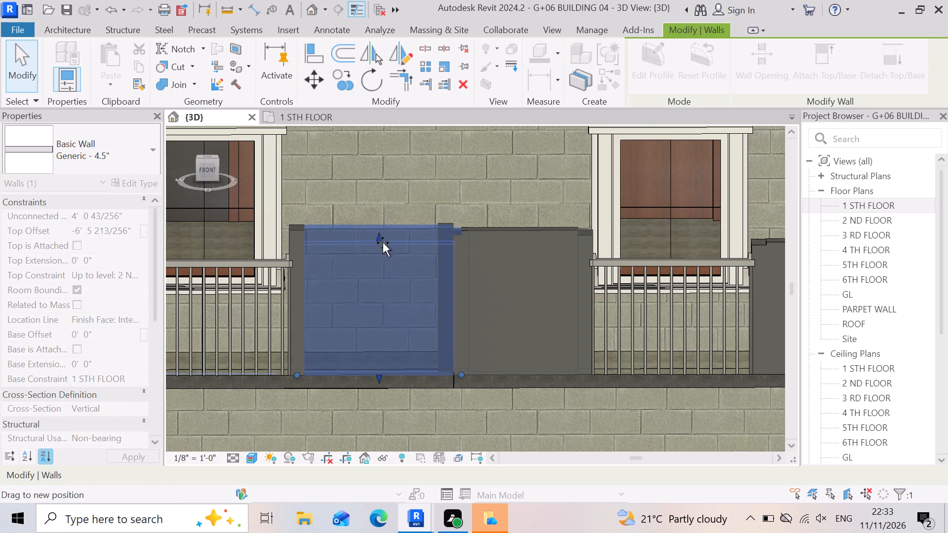
drag(383, 243, 383, 251)
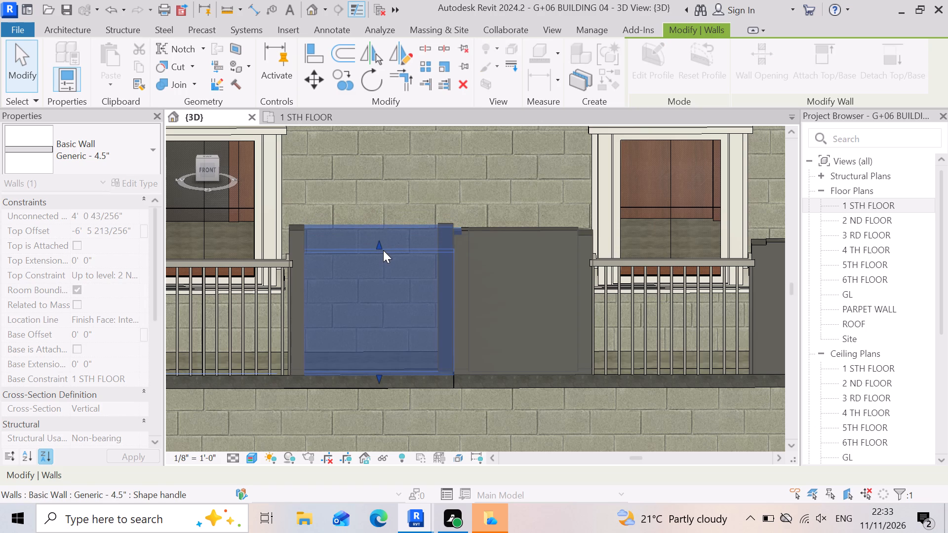
scroll(500, 224, down, 7)
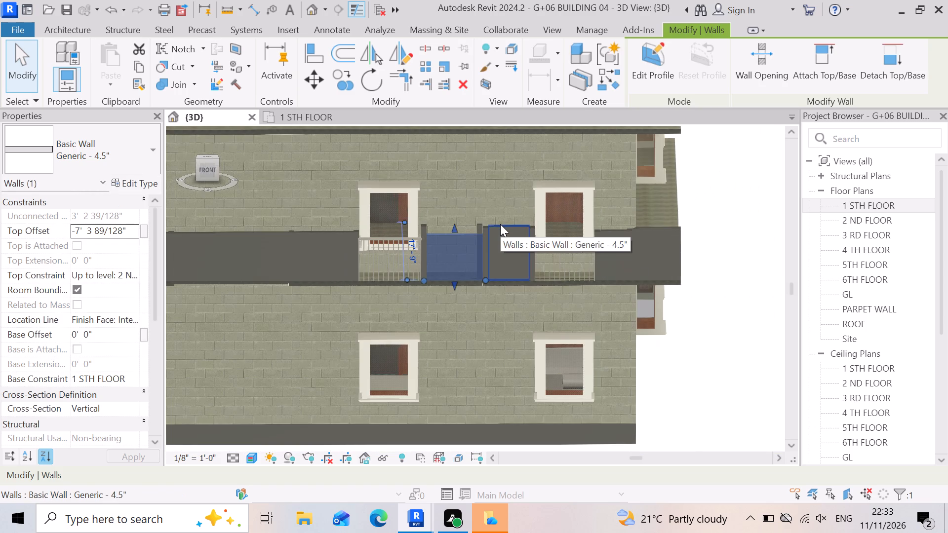
Lower the top of the 4.5" balcony wall panel just before the last window to a top offset of about -7' 3 13/16".
scroll(500, 224, up, 5)
click(526, 263)
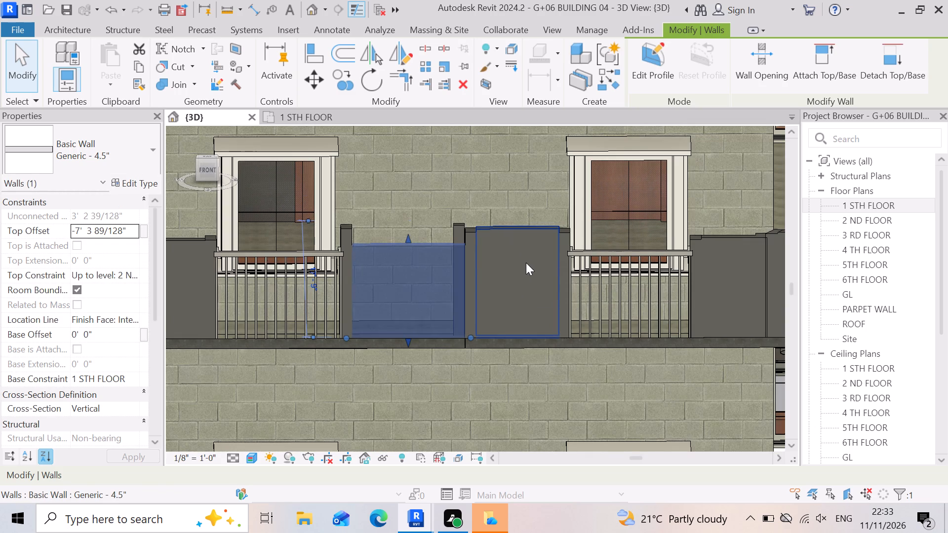
drag(519, 226, 520, 237)
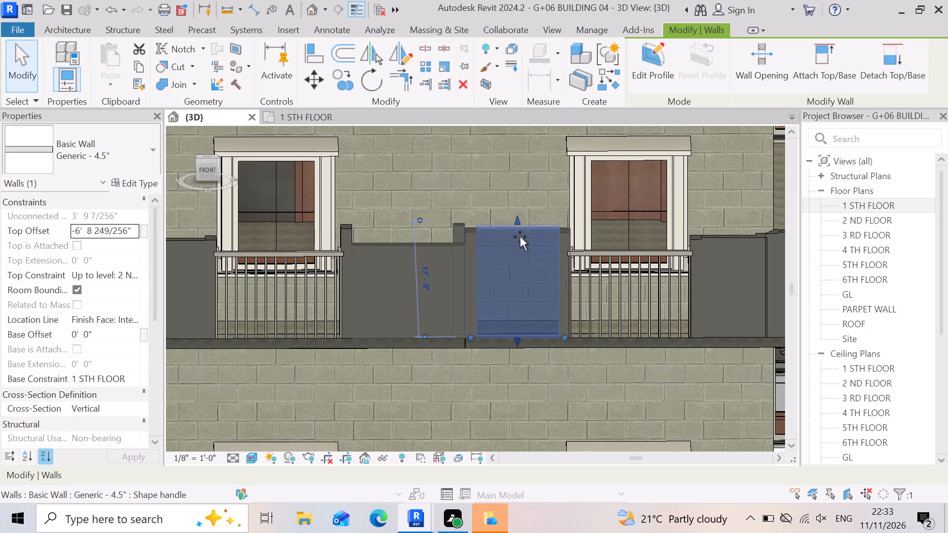
drag(520, 237, 520, 244)
scroll(483, 247, down, 8)
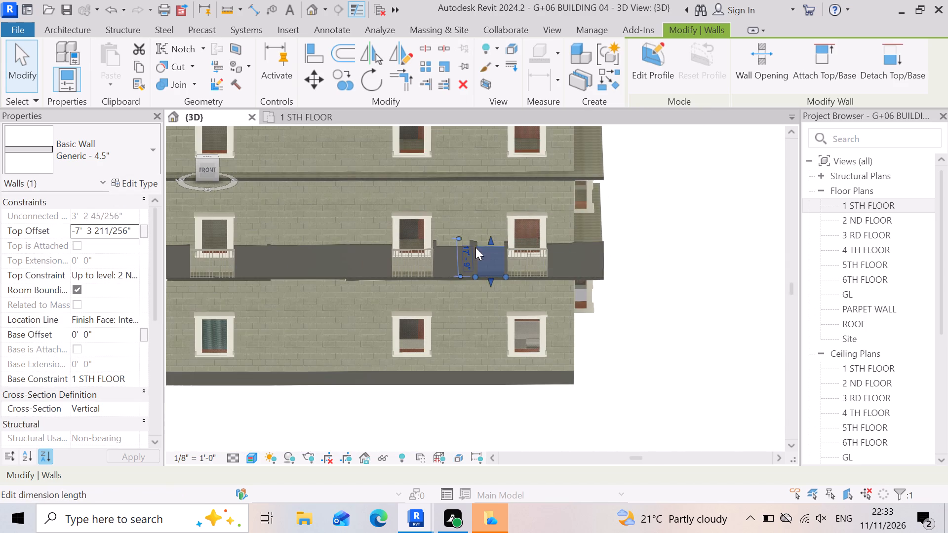
click(718, 413)
Lower the top of the narrow 4.5" end wall just after the fourth-window railing to a top offset of about -7' 3 11/16".
scroll(467, 235, up, 2)
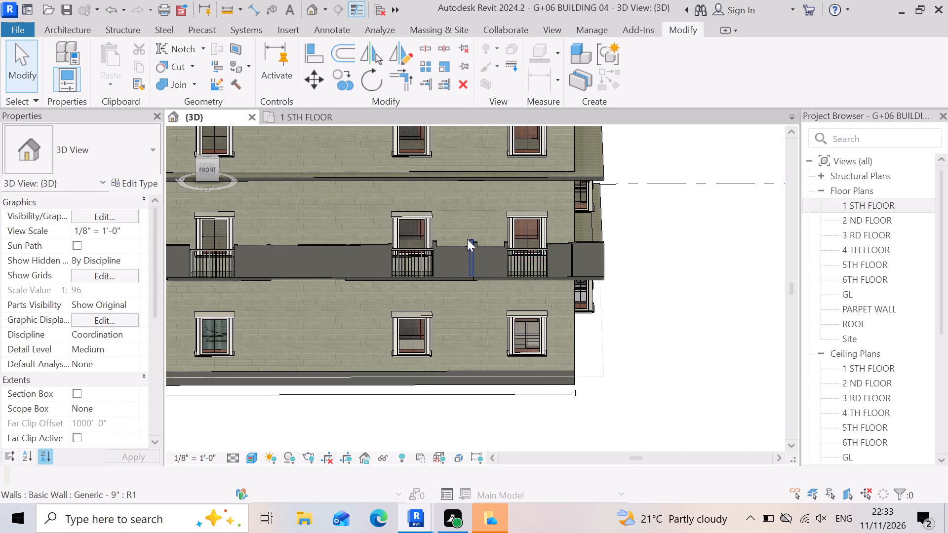
scroll(467, 239, up, 10)
click(370, 204)
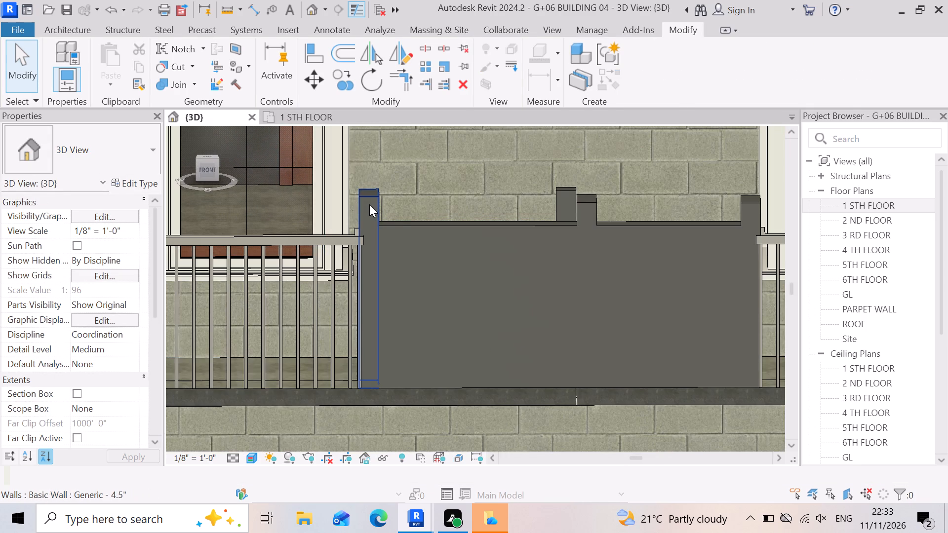
drag(366, 189, 367, 221)
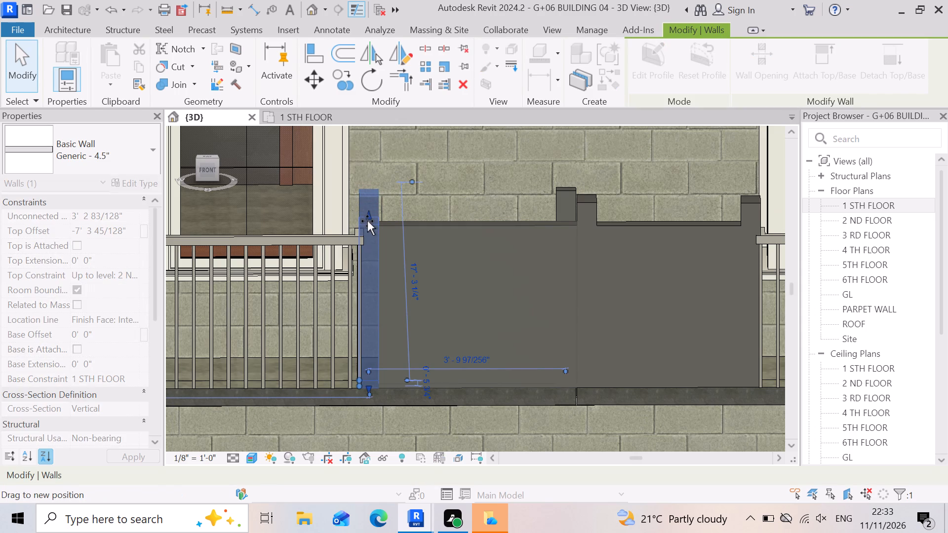
drag(367, 221, 367, 222)
click(367, 222)
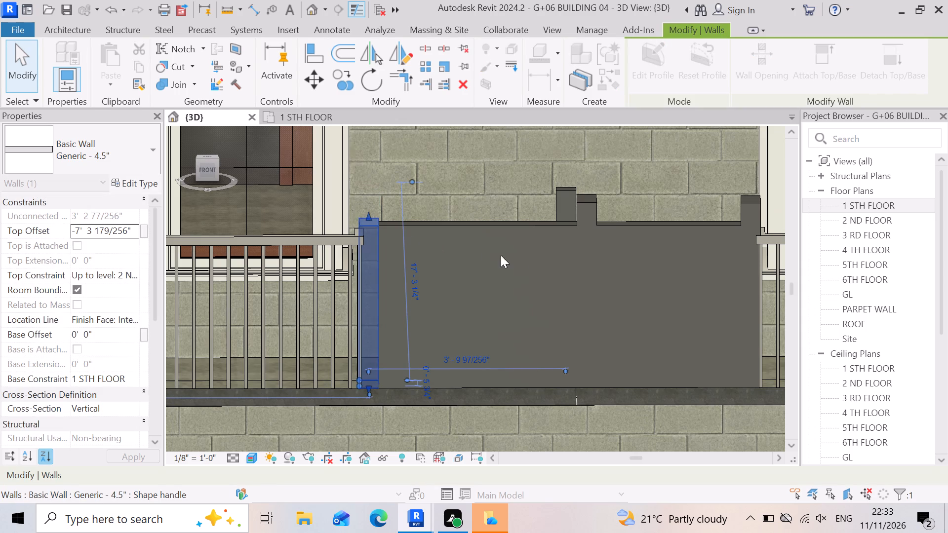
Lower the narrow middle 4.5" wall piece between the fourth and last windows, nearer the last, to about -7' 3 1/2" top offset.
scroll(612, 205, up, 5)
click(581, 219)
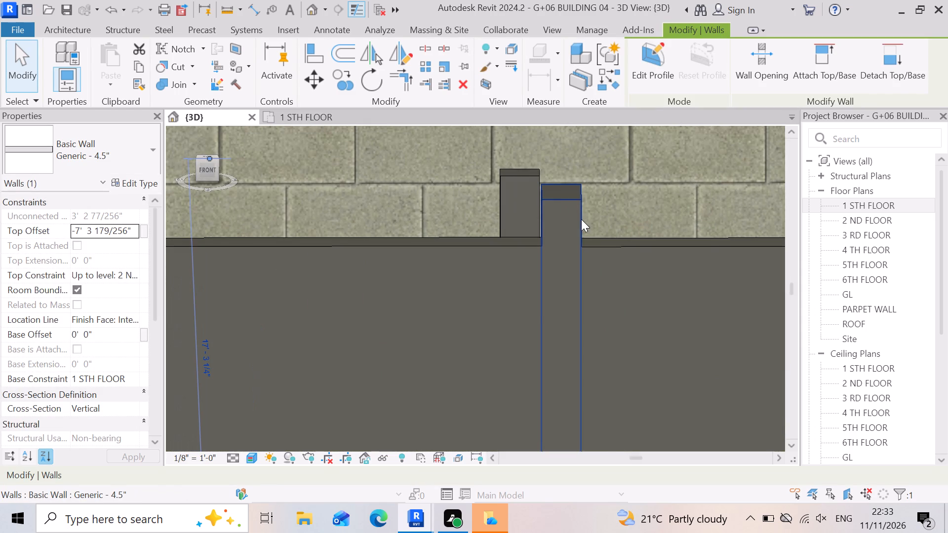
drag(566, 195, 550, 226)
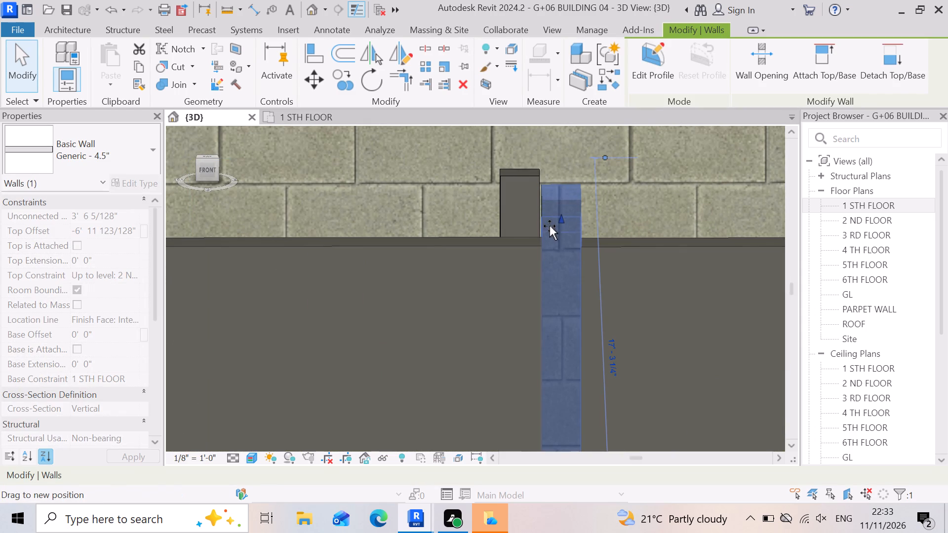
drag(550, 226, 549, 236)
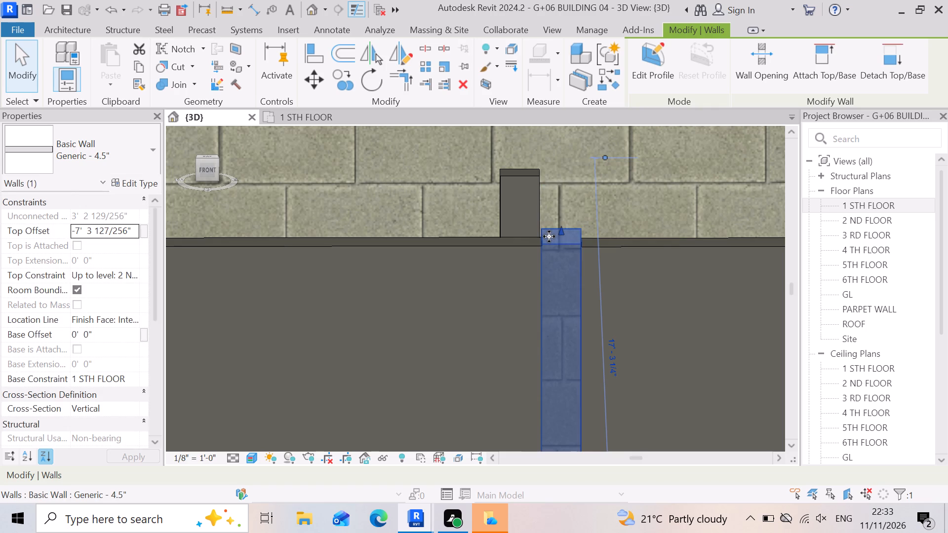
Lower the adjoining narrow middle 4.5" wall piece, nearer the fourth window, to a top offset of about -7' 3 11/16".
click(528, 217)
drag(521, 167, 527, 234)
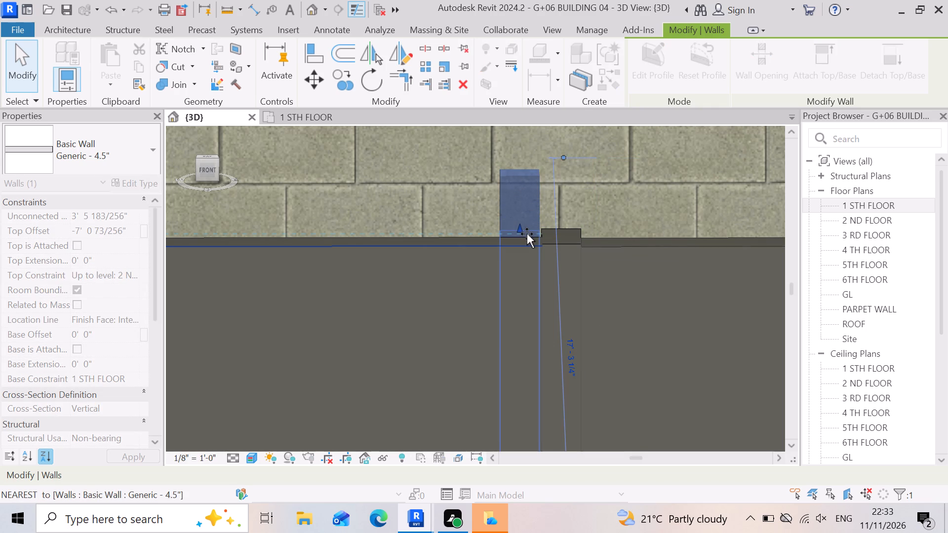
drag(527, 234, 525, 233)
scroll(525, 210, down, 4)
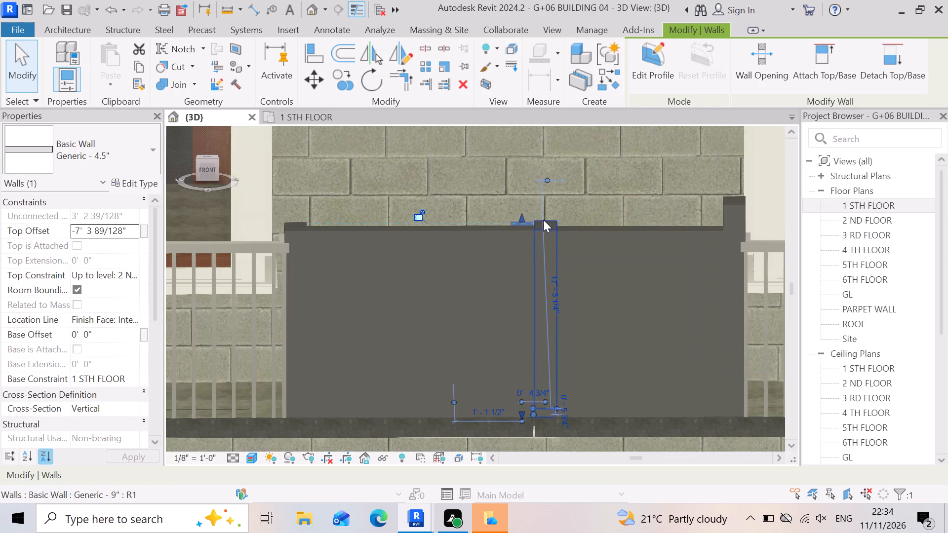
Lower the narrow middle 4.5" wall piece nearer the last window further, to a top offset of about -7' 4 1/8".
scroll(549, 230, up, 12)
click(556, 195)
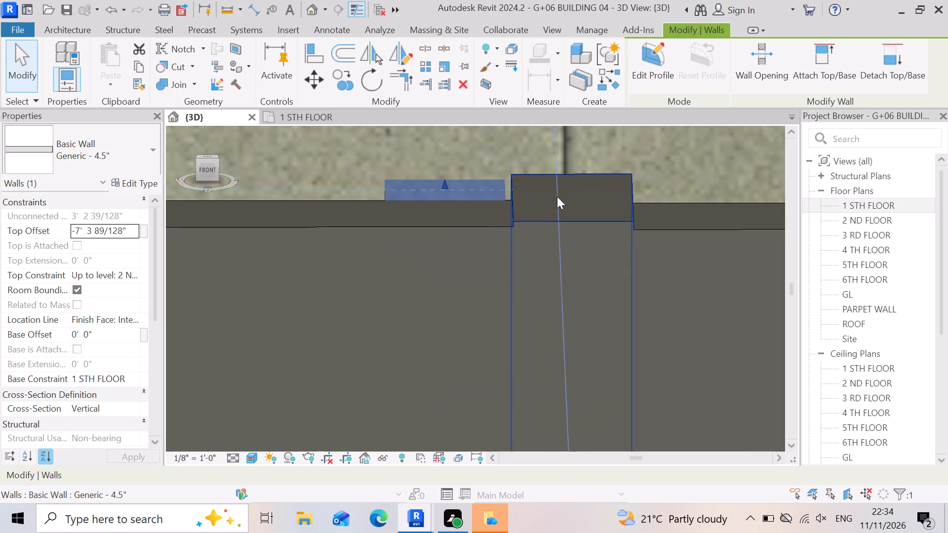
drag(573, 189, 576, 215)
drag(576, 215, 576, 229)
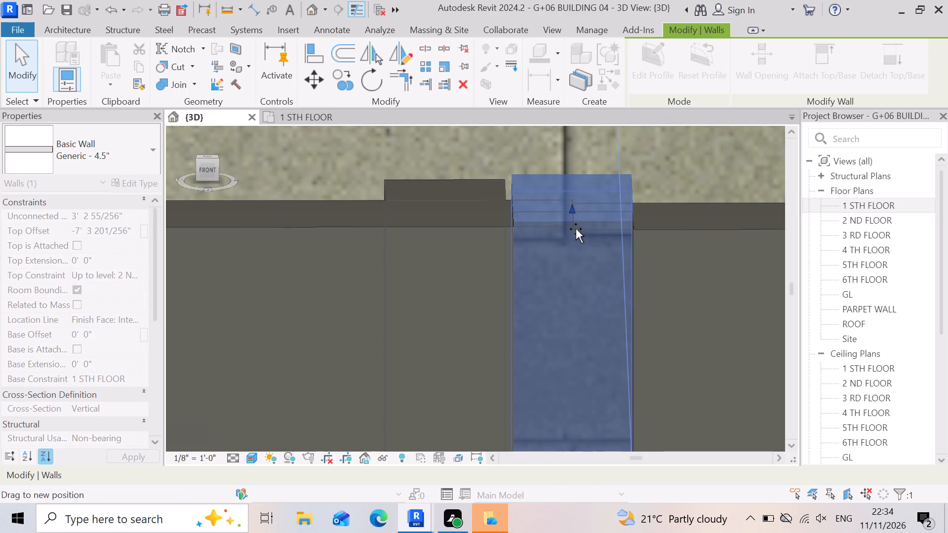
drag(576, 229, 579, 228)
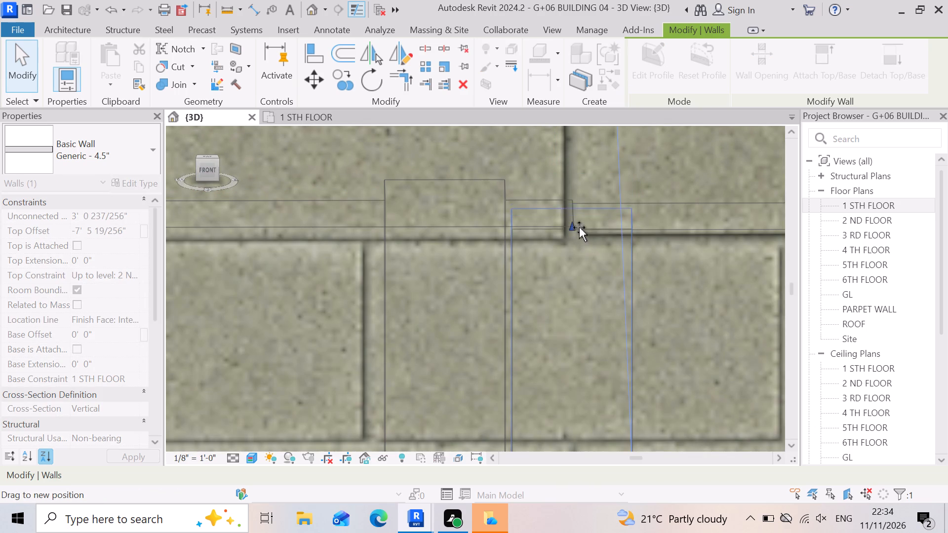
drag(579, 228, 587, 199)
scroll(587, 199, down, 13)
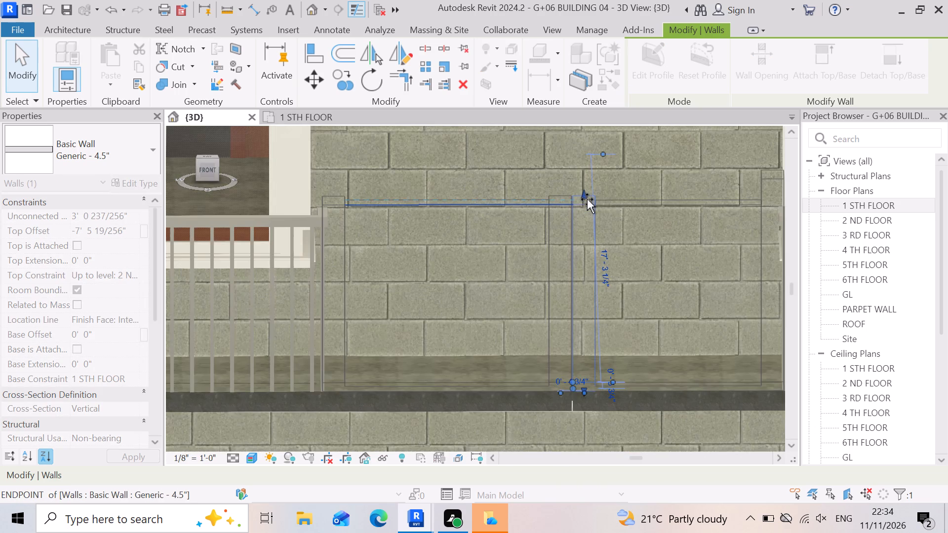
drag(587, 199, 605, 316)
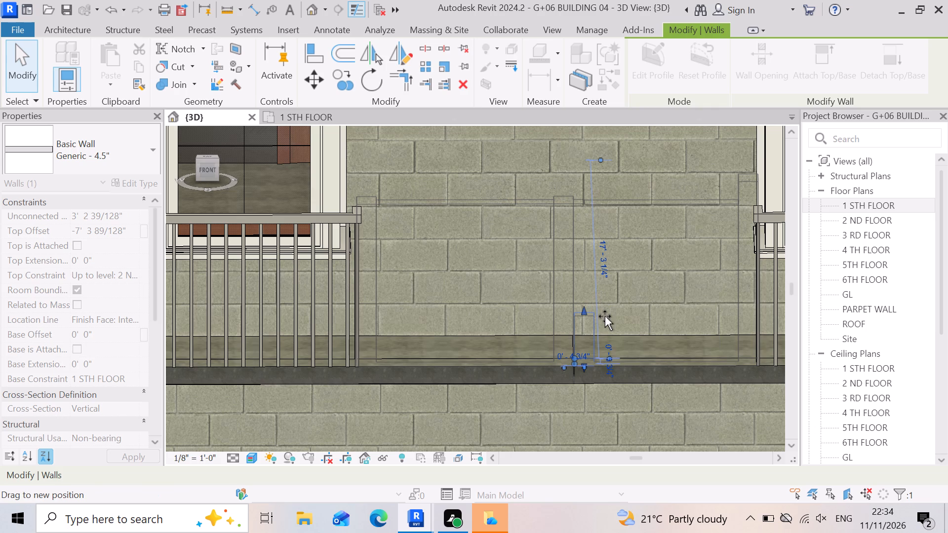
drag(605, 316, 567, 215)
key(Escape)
Lower the narrow middle 4.5" wall piece nearer the fourth window to a top offset of about -7' 4 7/16".
scroll(569, 222, up, 2)
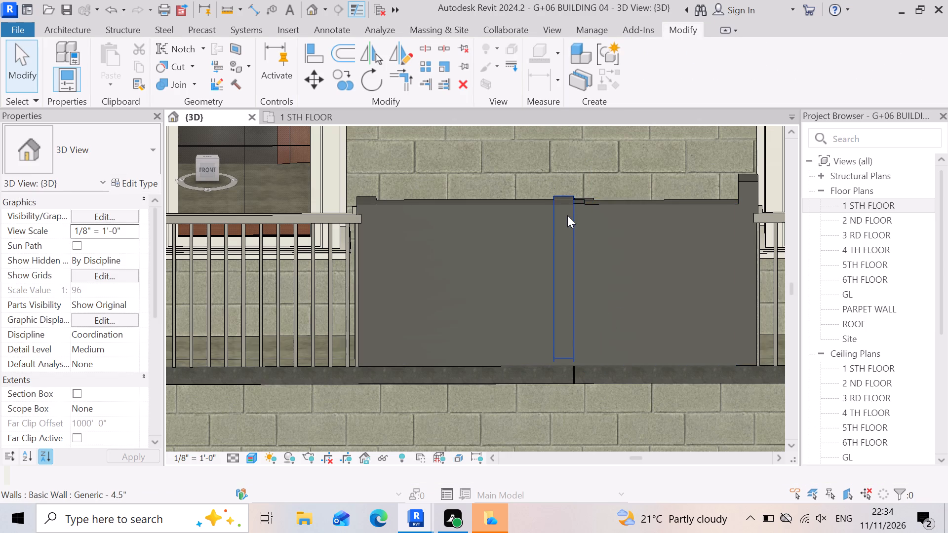
scroll(567, 215, up, 9)
drag(567, 215, 516, 155)
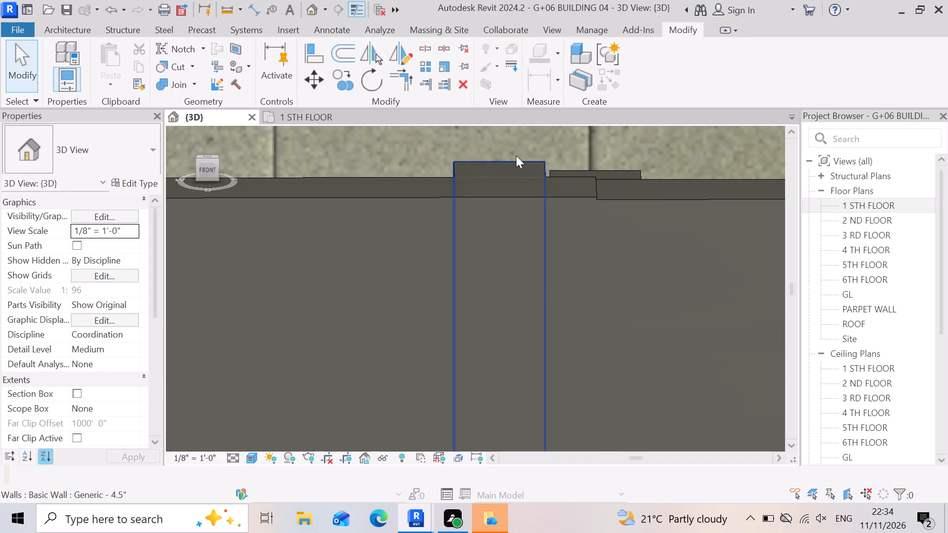
drag(516, 155, 510, 165)
click(505, 170)
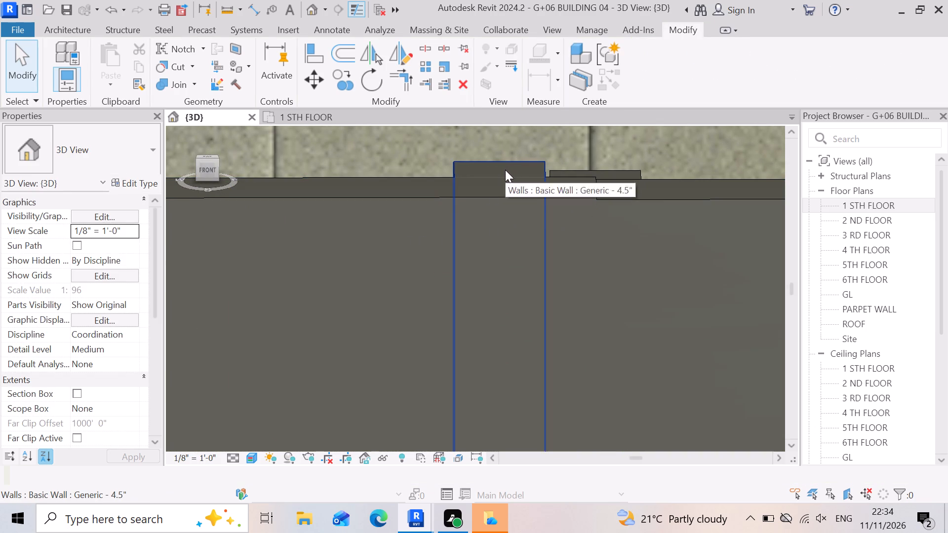
drag(501, 164, 502, 184)
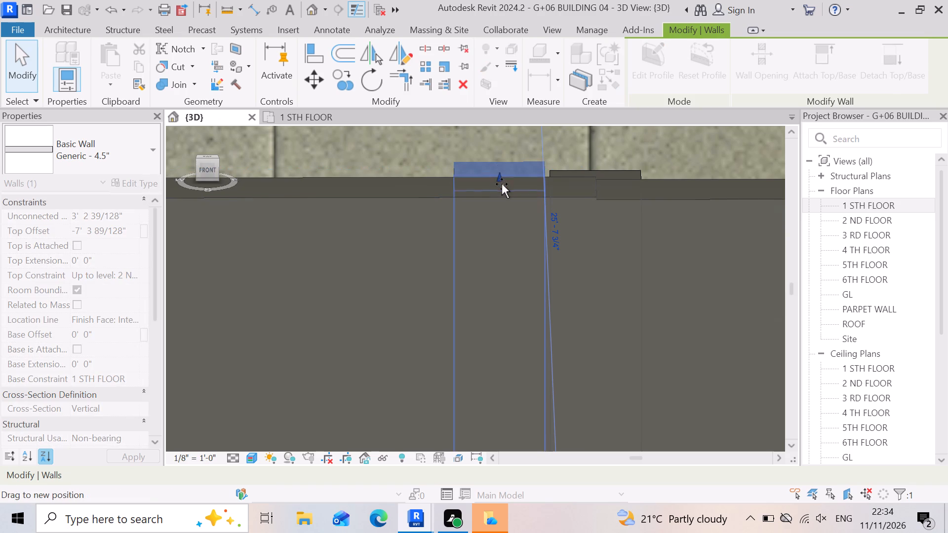
drag(502, 184, 501, 184)
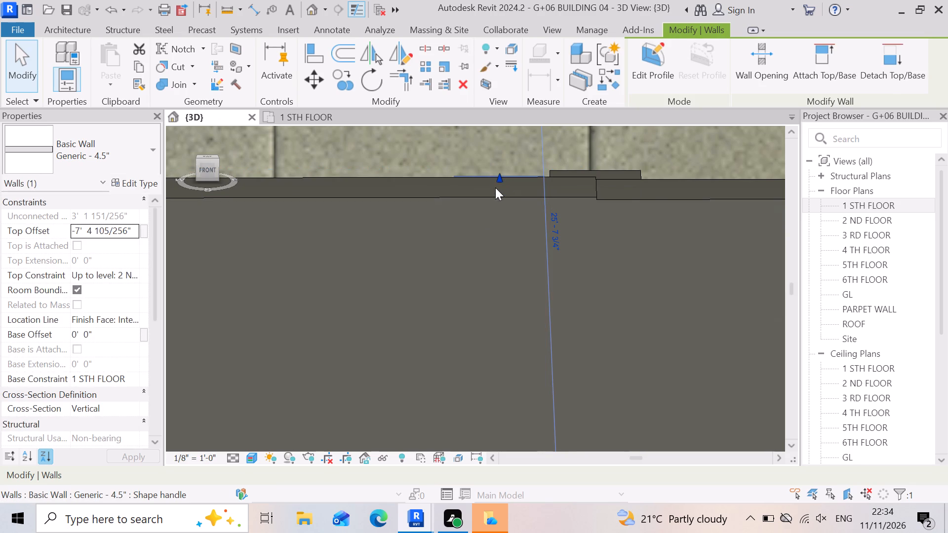
Lower the narrow middle 4.5" wall piece nearer the last window to a top offset of about -7' 4 3/8".
scroll(639, 185, up, 7)
click(620, 167)
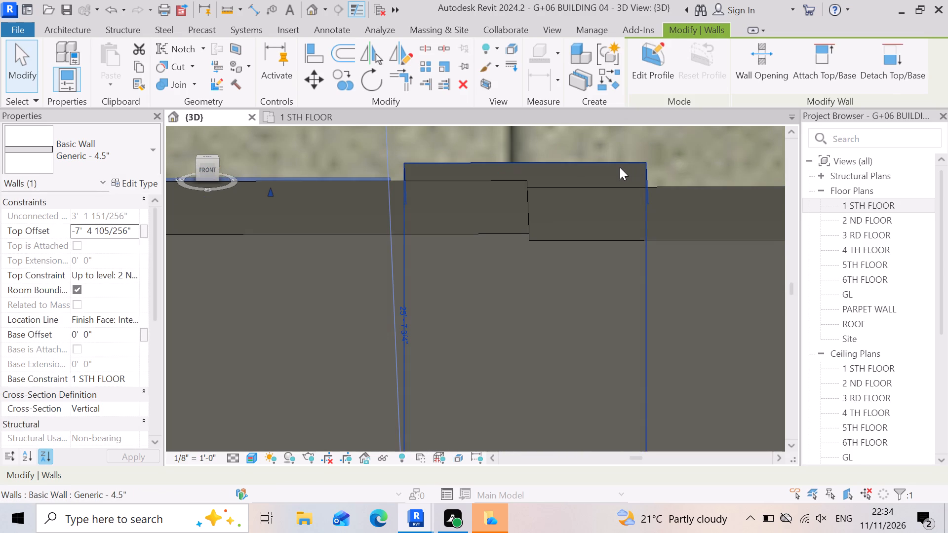
drag(524, 204, 525, 206)
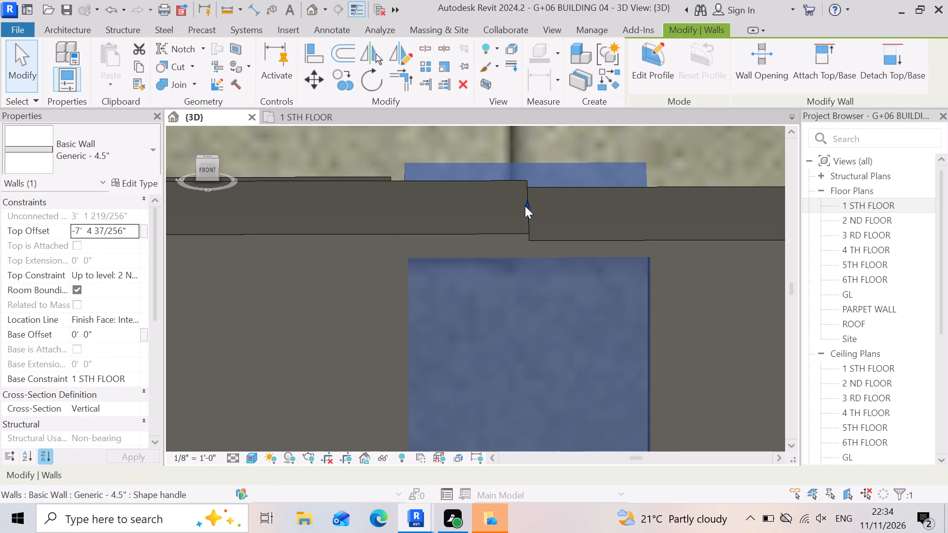
drag(525, 206, 525, 221)
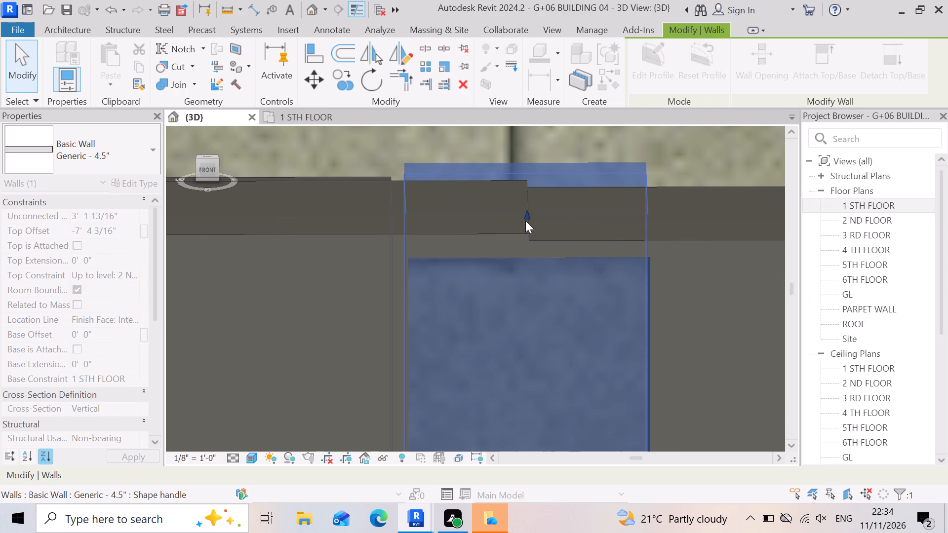
scroll(525, 197, down, 5)
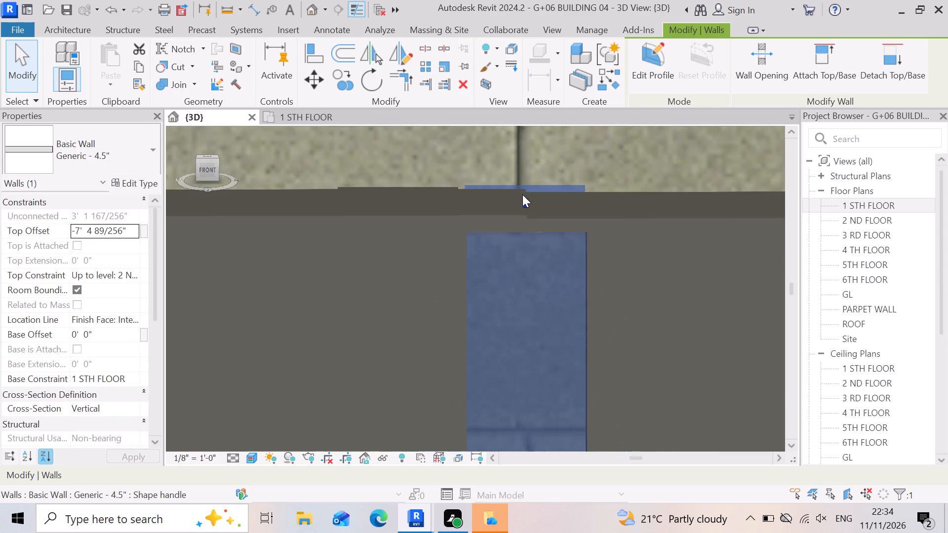
scroll(522, 194, down, 19)
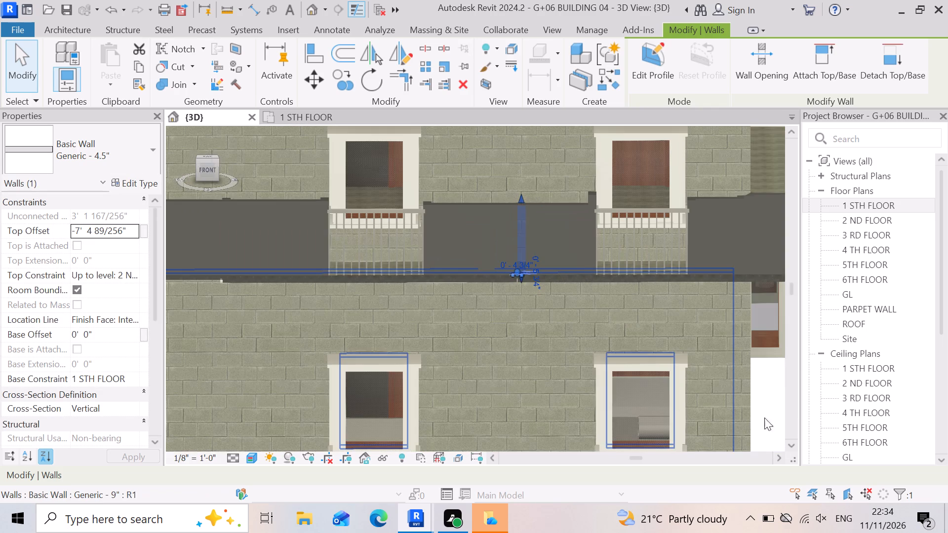
click(771, 410)
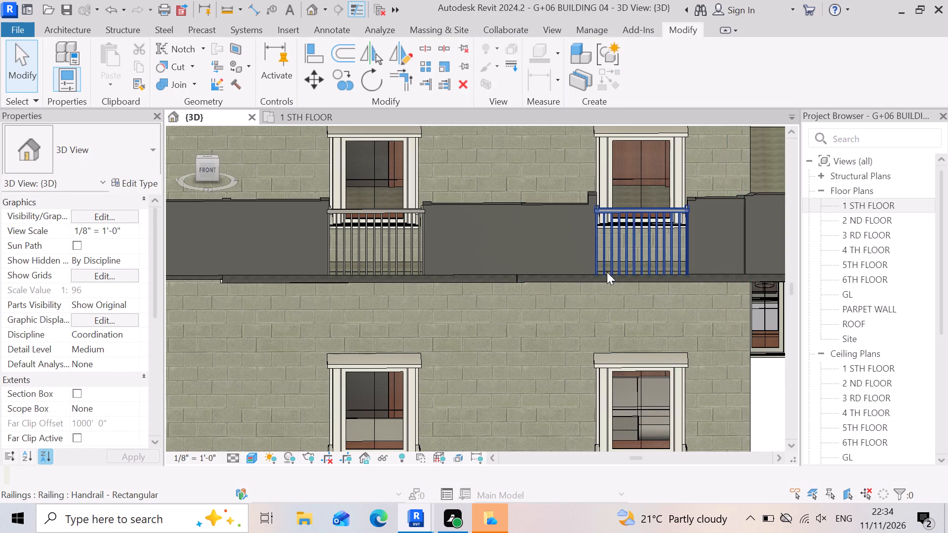
Lower the top of the narrow 4.5" end wall just before the last-window railing to a top offset of about -7' 4 5/8".
scroll(610, 246, up, 5)
scroll(603, 183, up, 3)
click(577, 183)
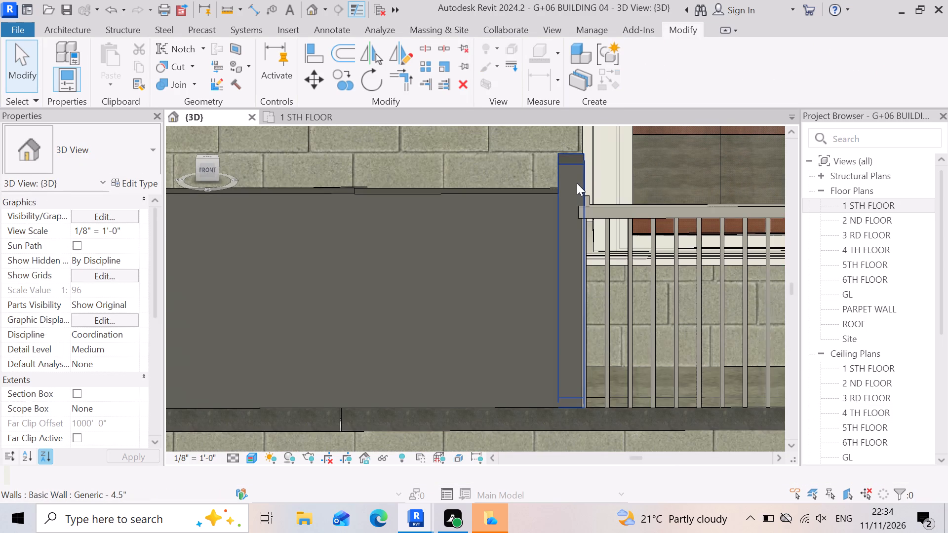
drag(568, 154, 572, 192)
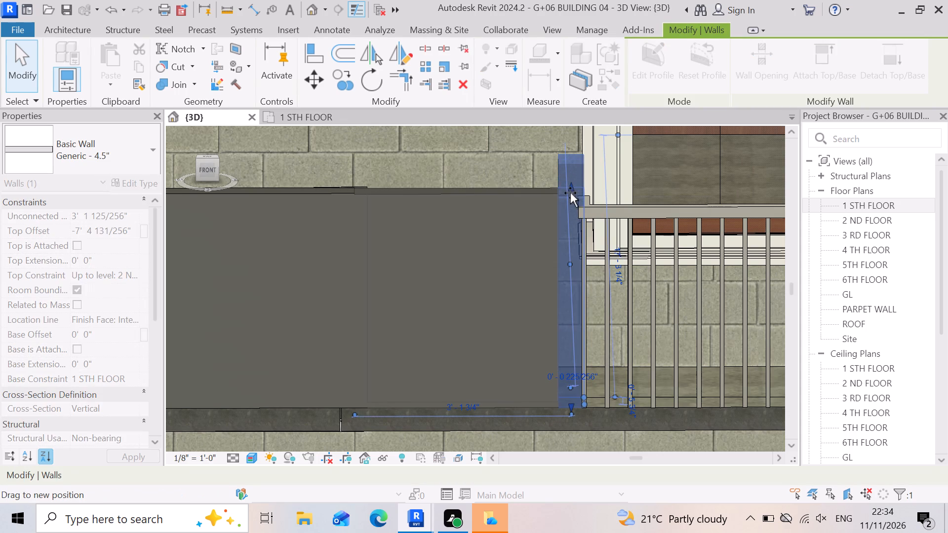
click(570, 193)
scroll(550, 199, down, 10)
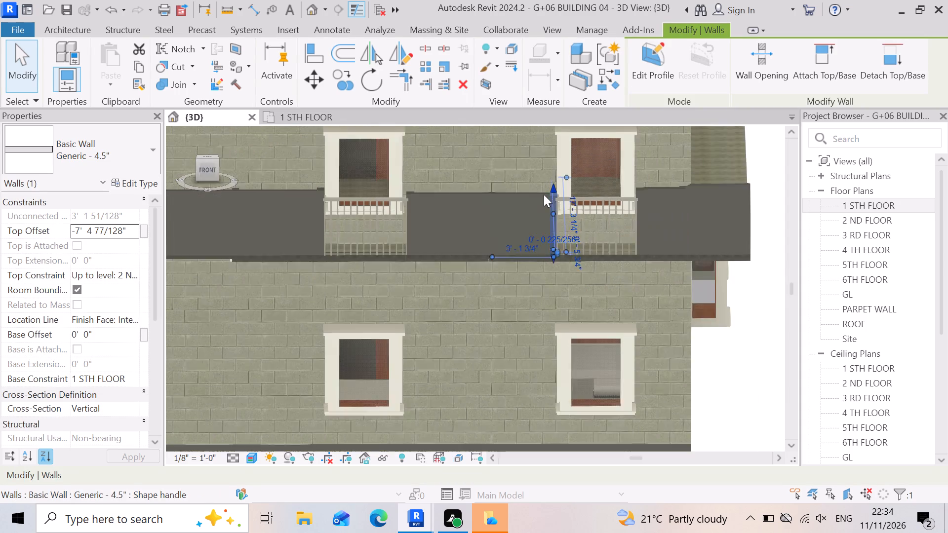
scroll(544, 194, down, 6)
click(689, 358)
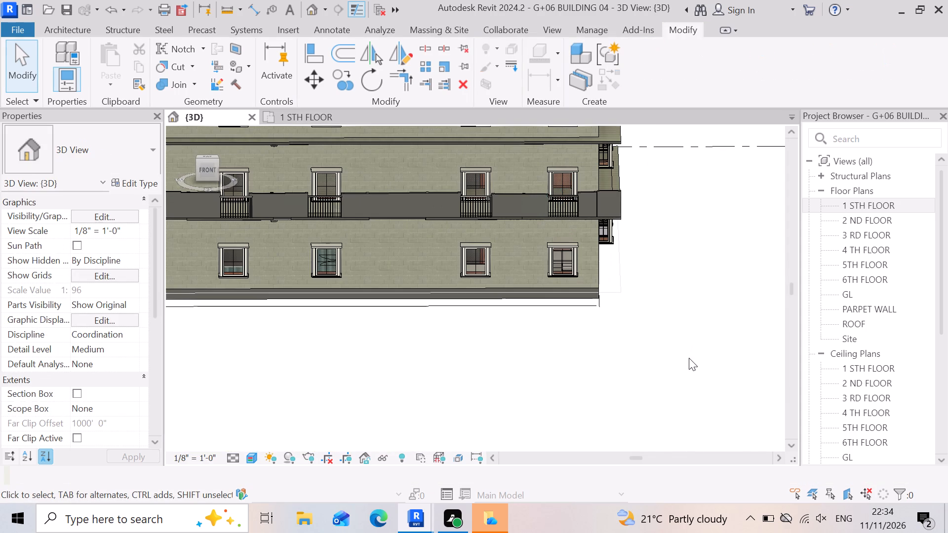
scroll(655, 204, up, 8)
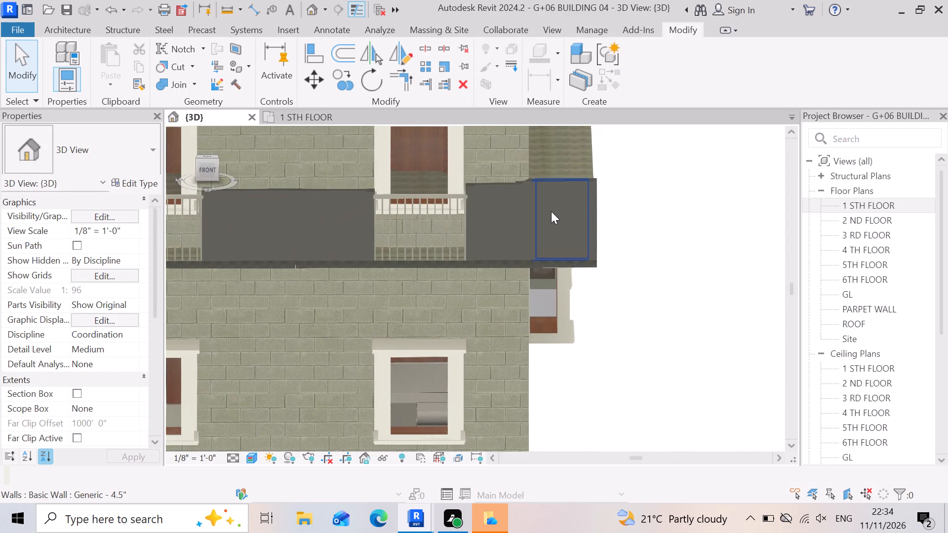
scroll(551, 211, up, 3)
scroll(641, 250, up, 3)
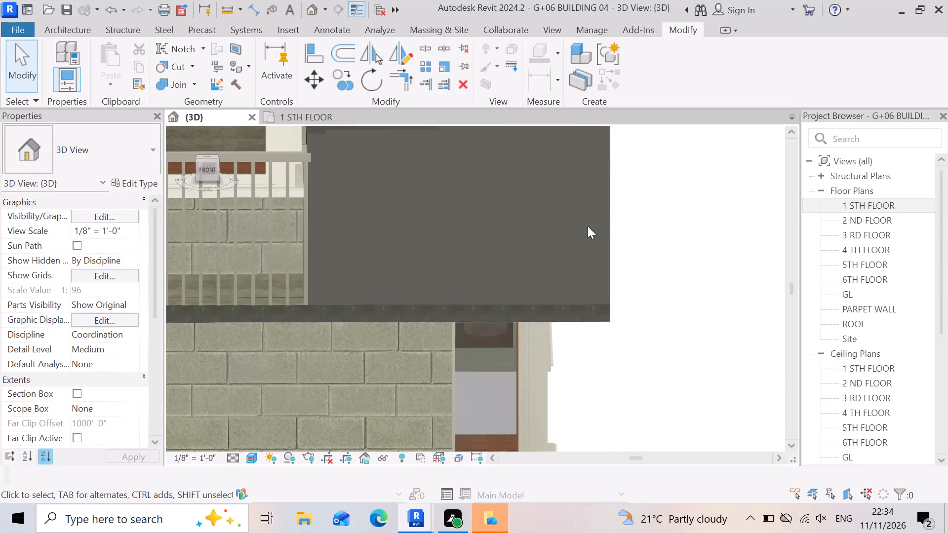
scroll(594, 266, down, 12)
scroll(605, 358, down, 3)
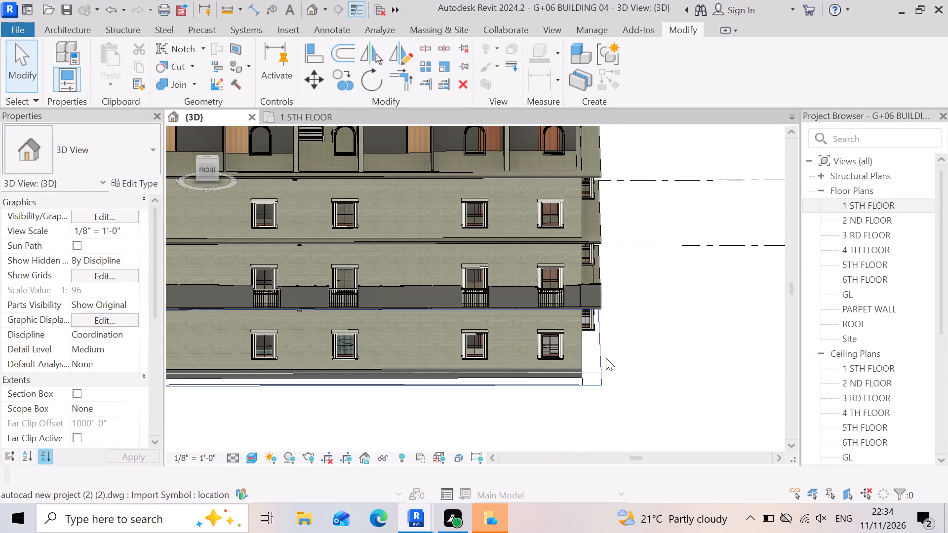
Examine the first-floor balcony's front 4.5" walls and railings in 3D, from the right-hand corner to the opposite end.
scroll(600, 293, up, 5)
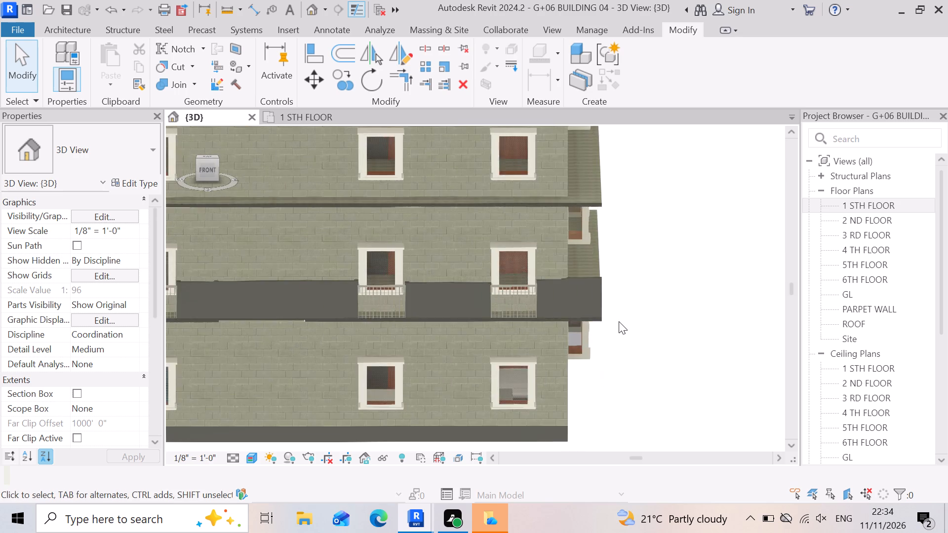
scroll(619, 321, up, 8)
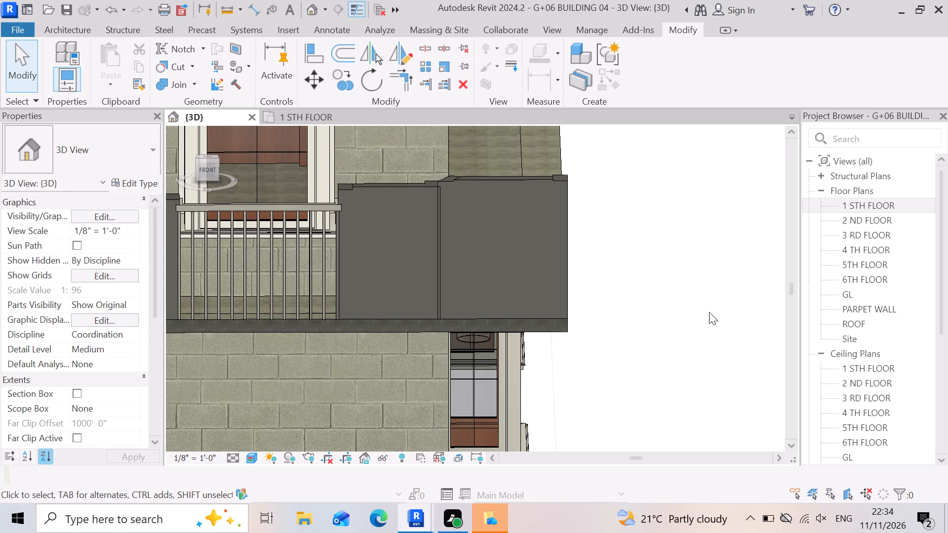
shift+middle_drag(703, 283, 631, 322)
shift+right_drag(703, 283, 630, 320)
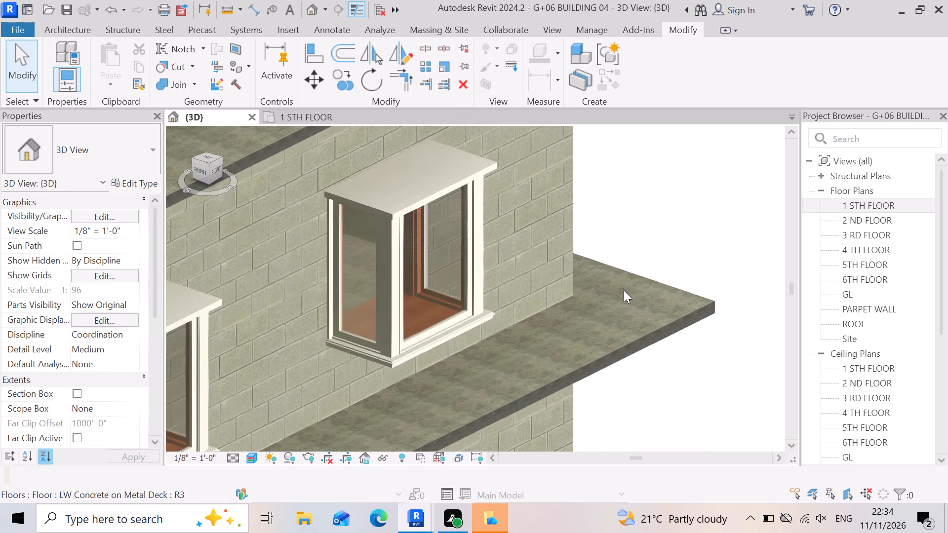
scroll(628, 282, down, 12)
scroll(460, 384, up, 5)
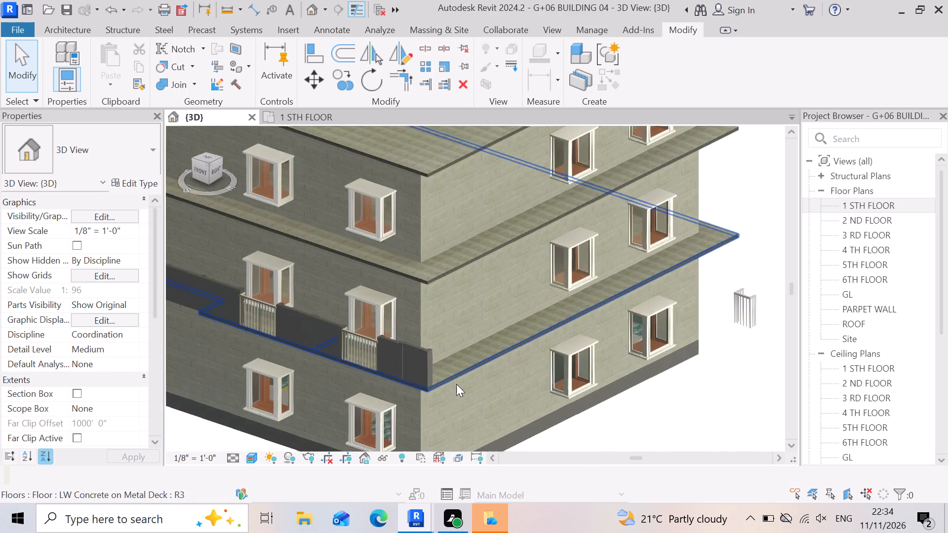
scroll(456, 384, up, 5)
scroll(404, 387, up, 3)
scroll(503, 366, down, 3)
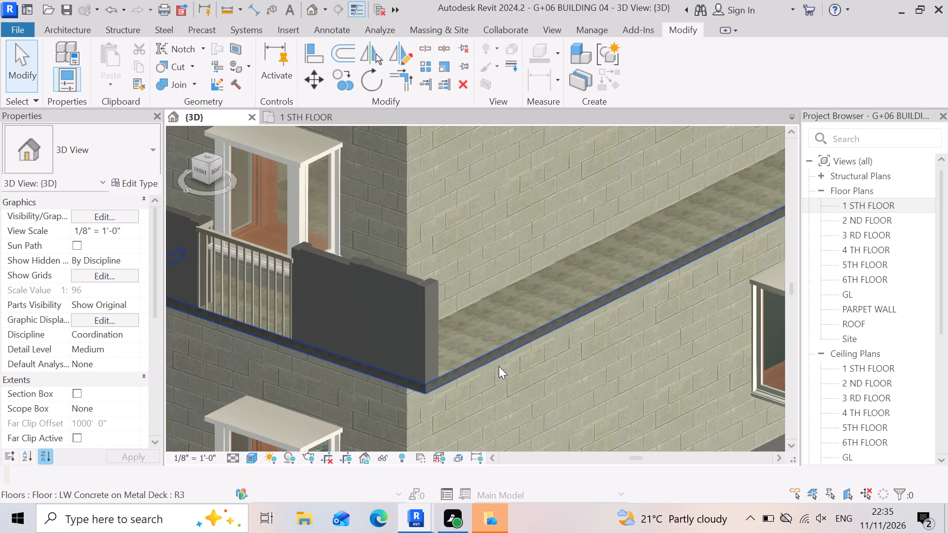
scroll(569, 333, down, 8)
scroll(535, 404, up, 2)
scroll(557, 387, down, 3)
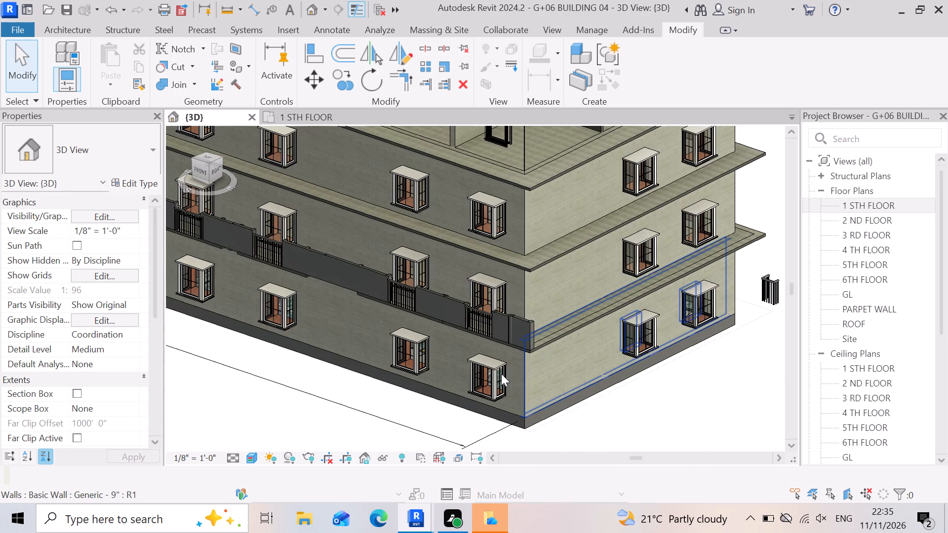
scroll(558, 383, down, 3)
scroll(242, 238, up, 4)
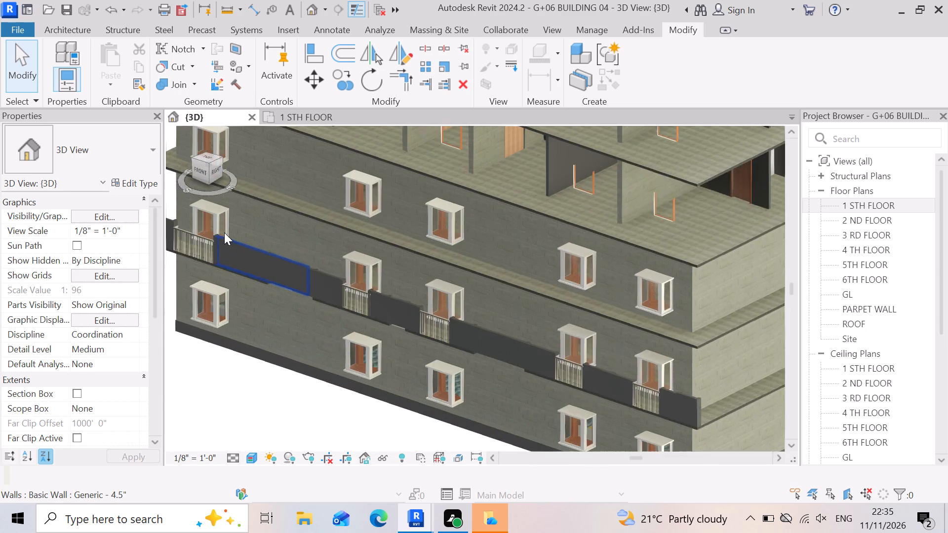
scroll(224, 232, up, 3)
scroll(380, 322, down, 3)
scroll(231, 255, up, 7)
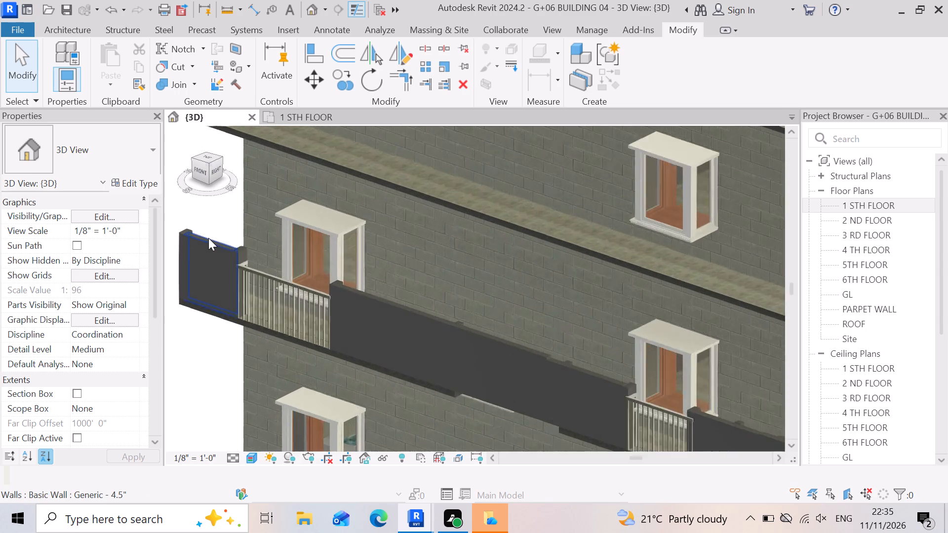
scroll(196, 228, up, 5)
scroll(250, 262, down, 4)
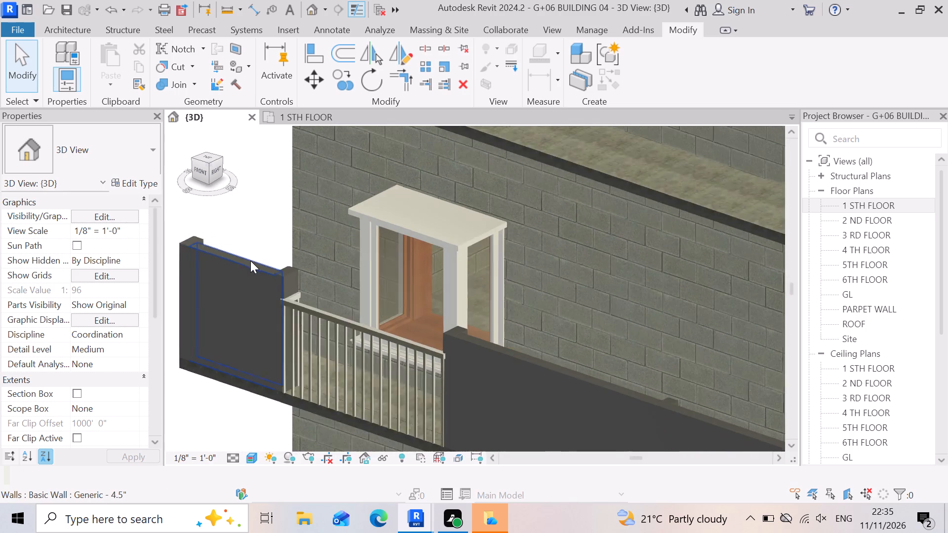
scroll(250, 261, down, 7)
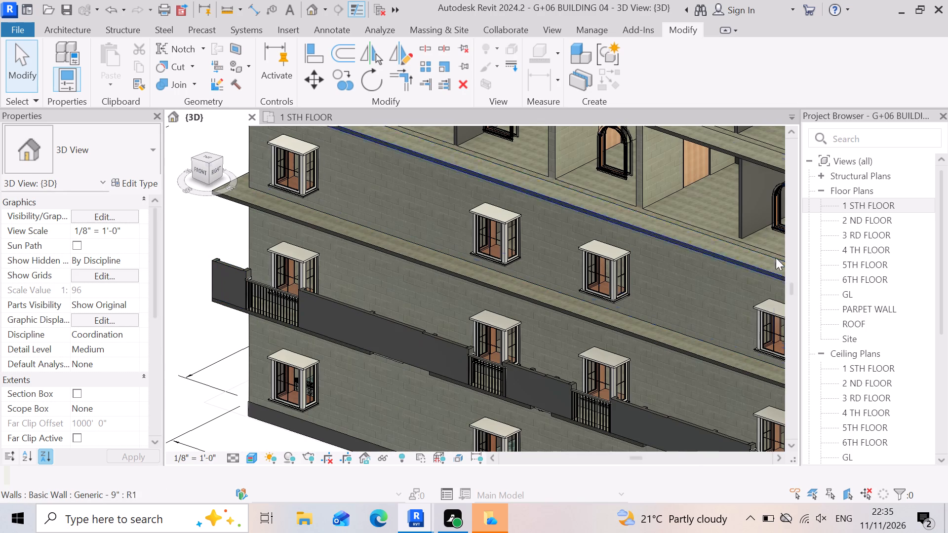
Inspect the balcony wall ends at both front corners of the slab in the 1 STH FLOOR plan.
click(357, 114)
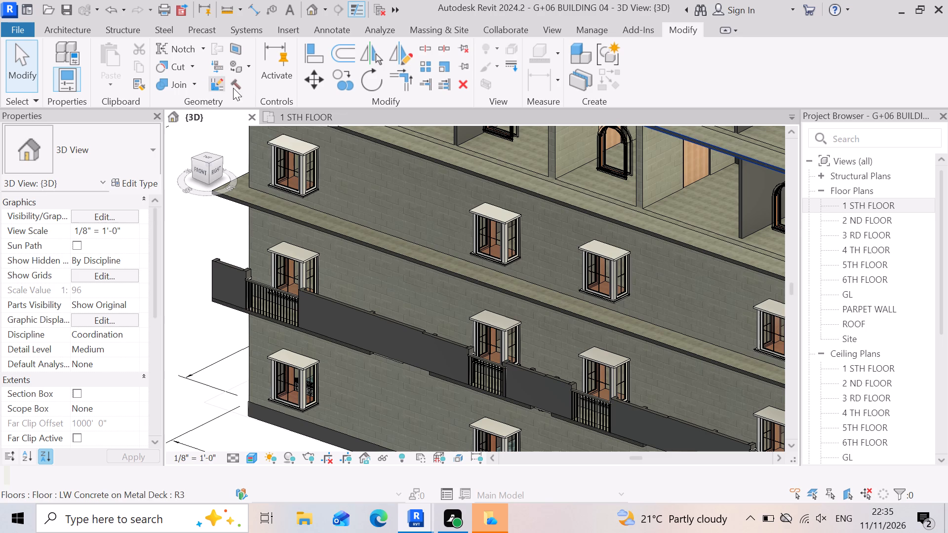
click(313, 118)
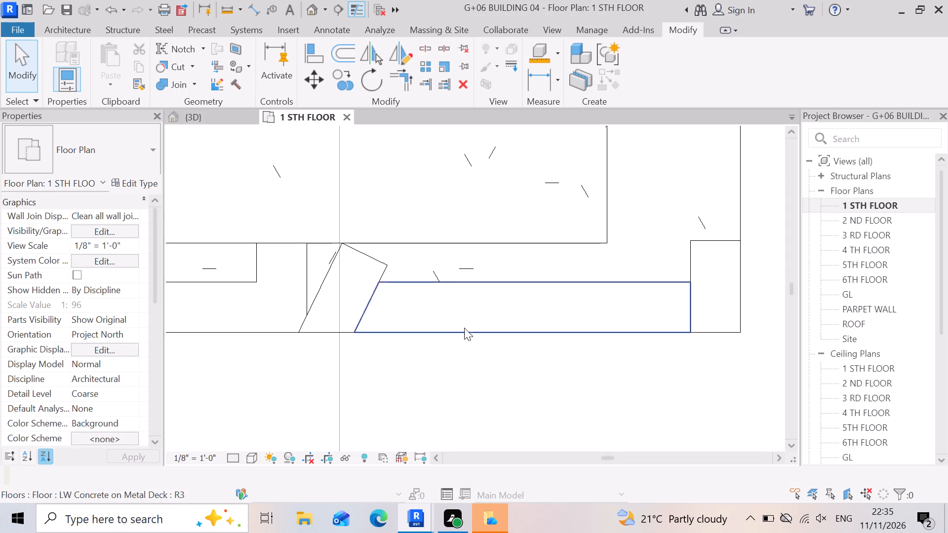
scroll(538, 367, down, 8)
scroll(472, 350, up, 5)
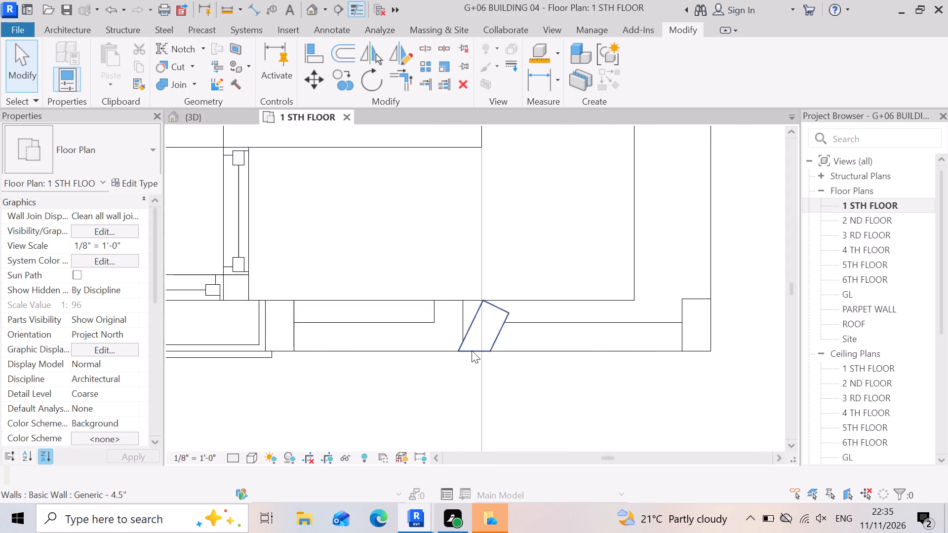
scroll(720, 358, down, 3)
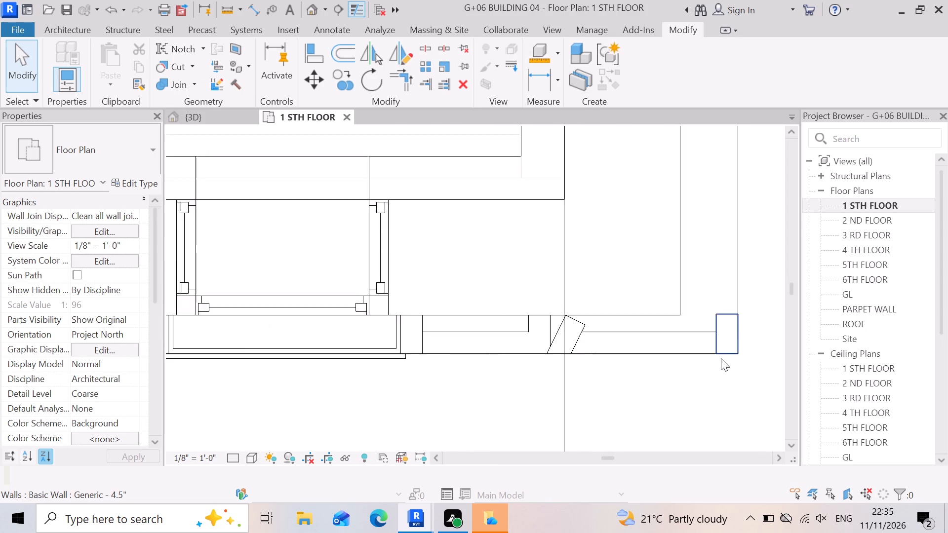
scroll(721, 358, down, 11)
scroll(733, 383, down, 10)
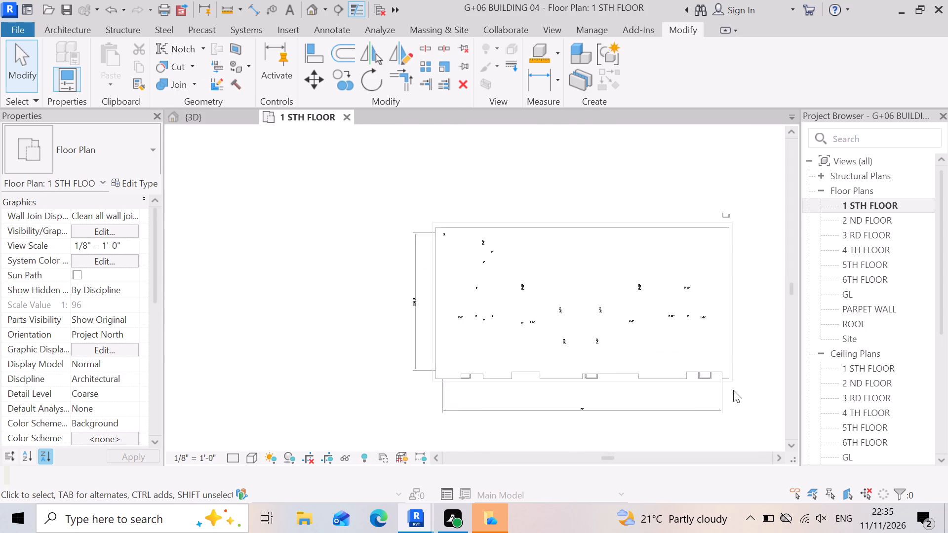
scroll(462, 259, up, 4)
scroll(526, 268, down, 3)
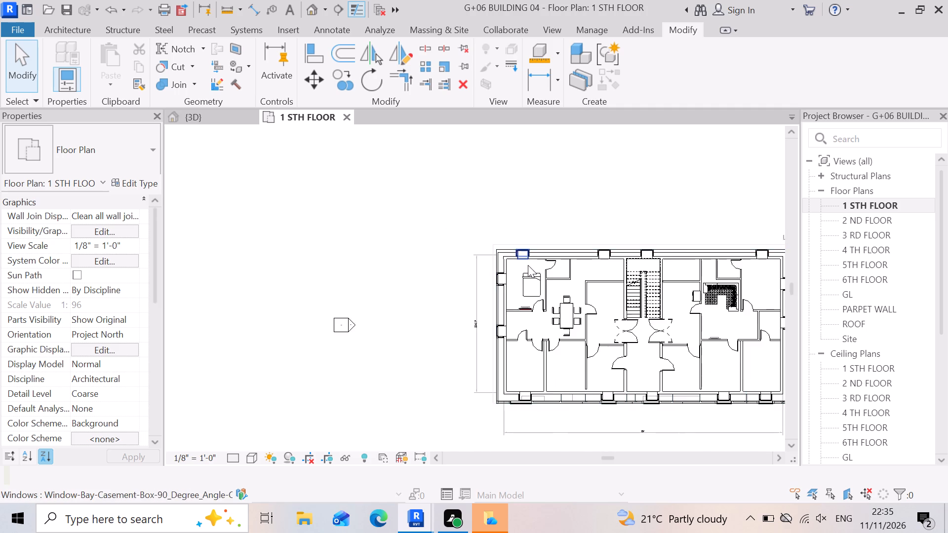
scroll(527, 263, down, 4)
scroll(506, 405, up, 6)
scroll(515, 297, up, 6)
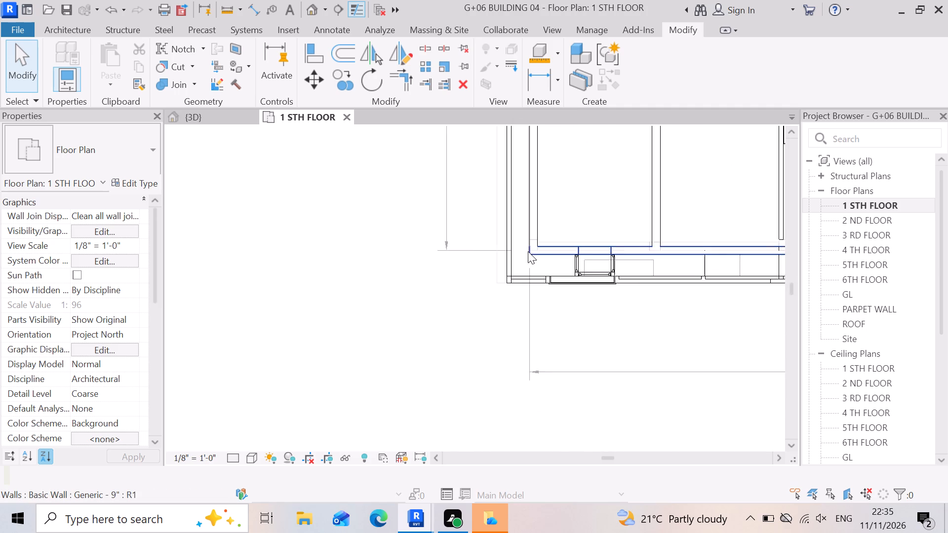
scroll(528, 251, up, 3)
scroll(502, 333, up, 8)
scroll(485, 241, up, 3)
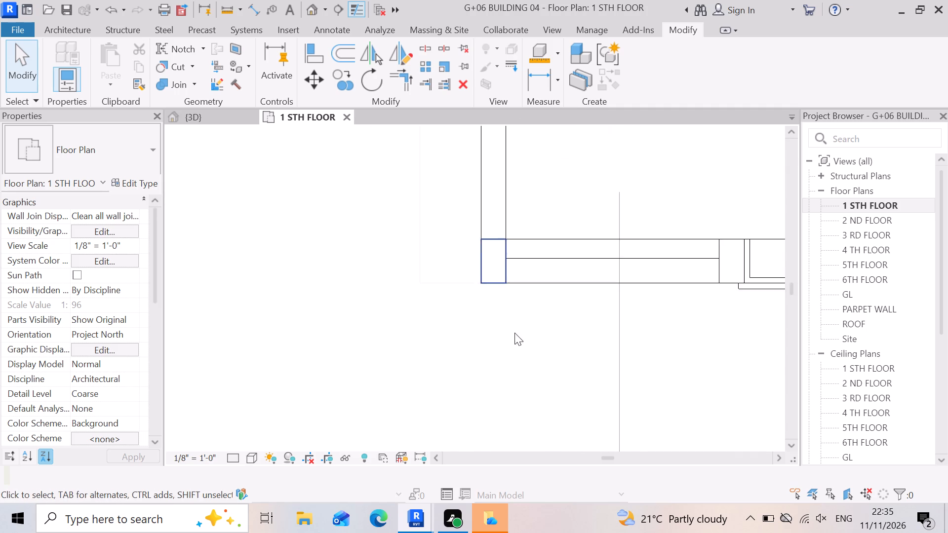
scroll(523, 348, down, 8)
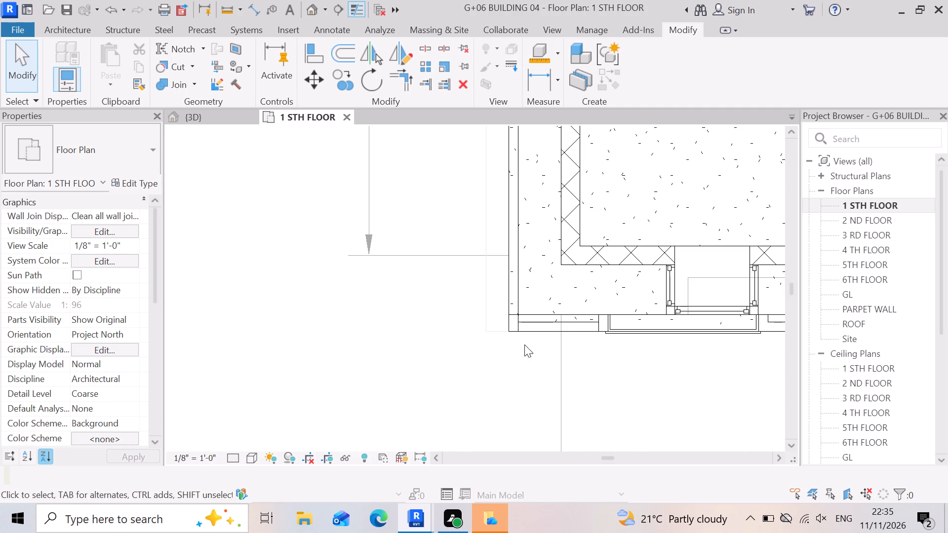
scroll(534, 263, up, 7)
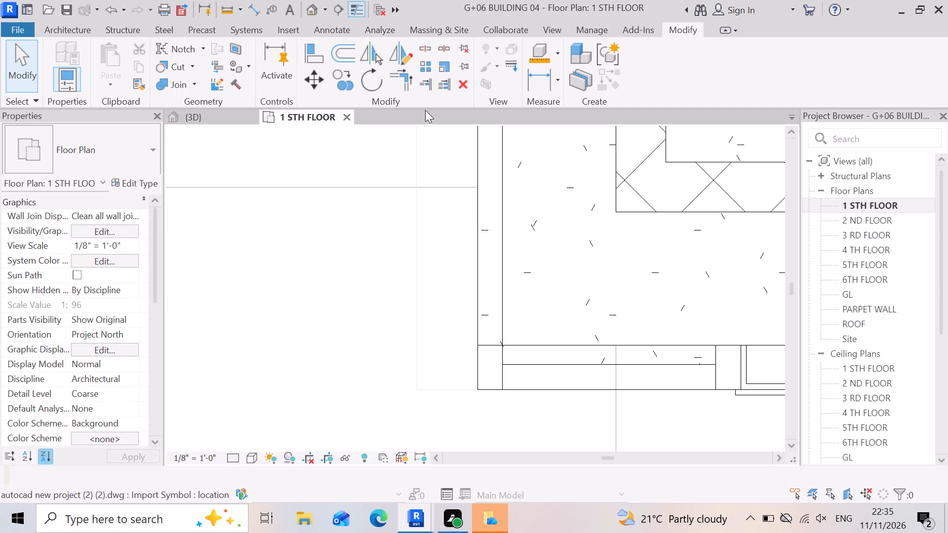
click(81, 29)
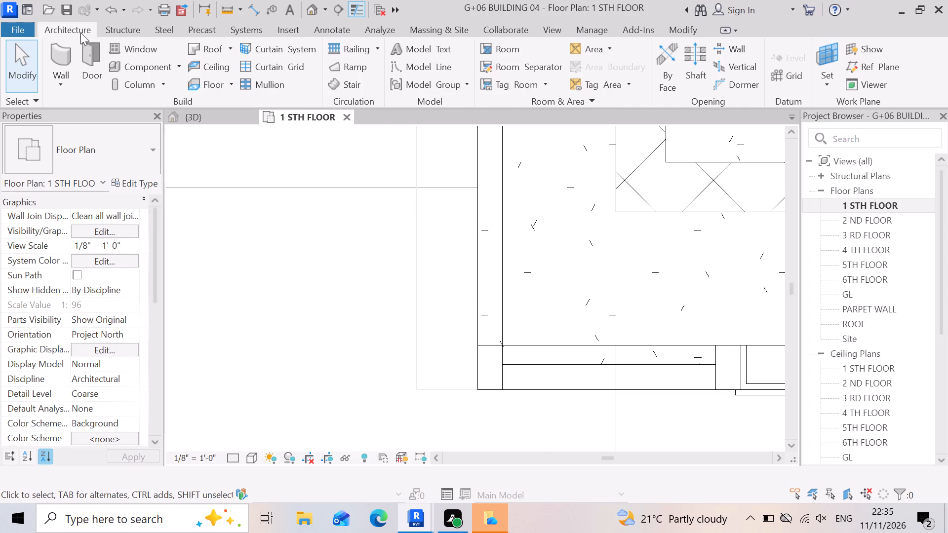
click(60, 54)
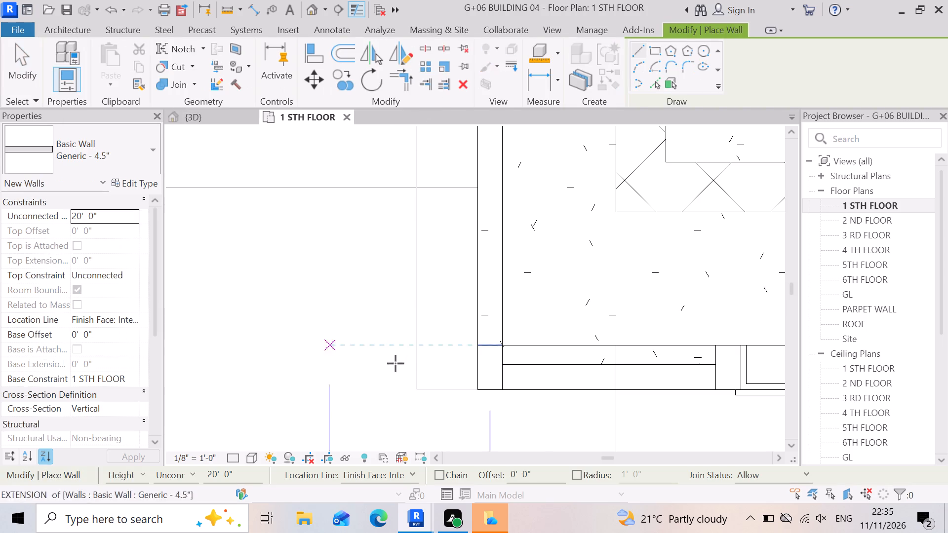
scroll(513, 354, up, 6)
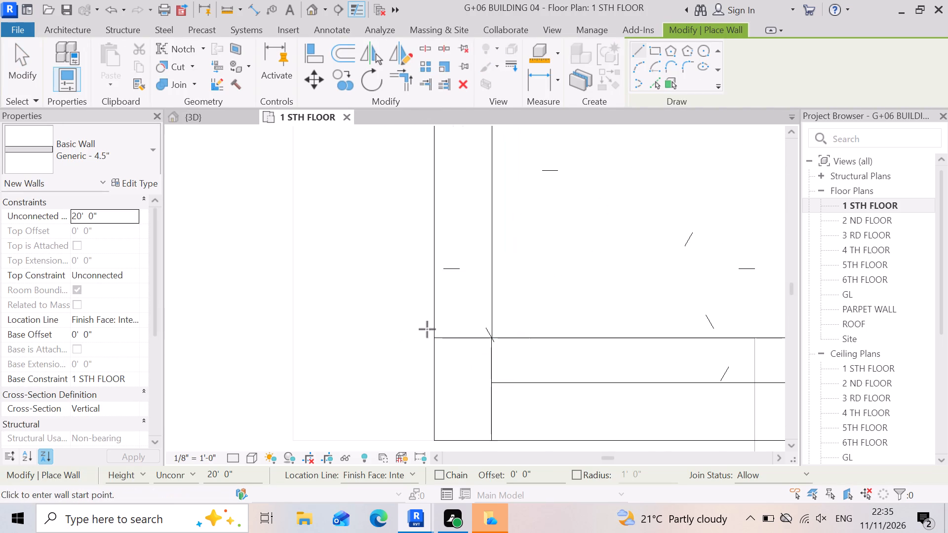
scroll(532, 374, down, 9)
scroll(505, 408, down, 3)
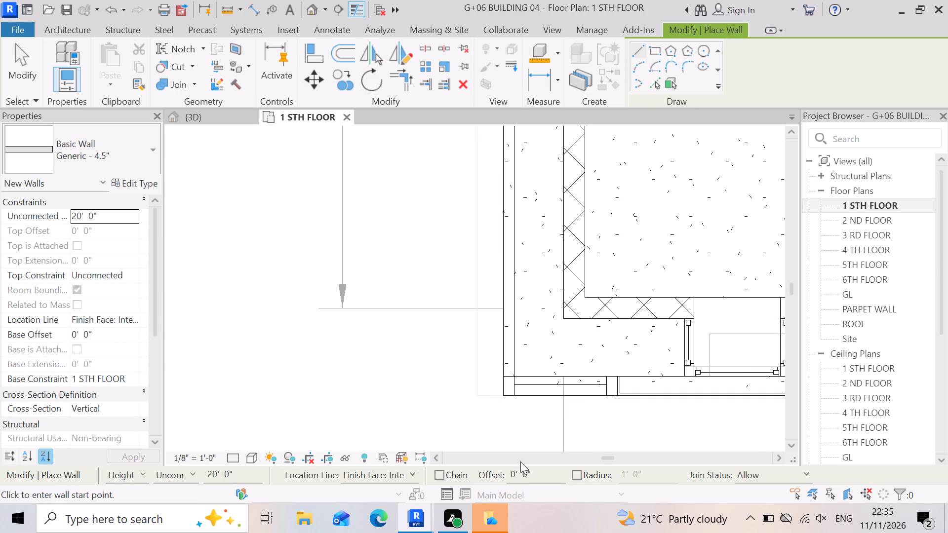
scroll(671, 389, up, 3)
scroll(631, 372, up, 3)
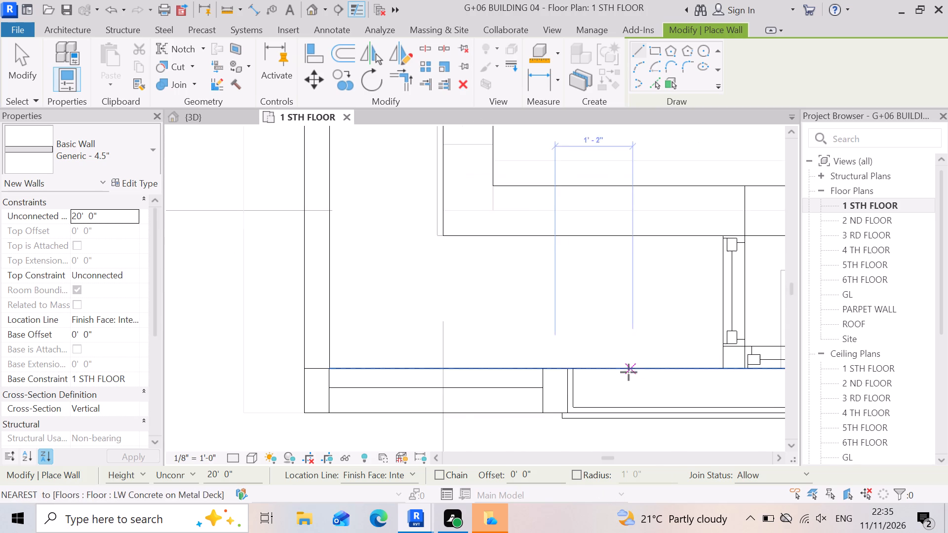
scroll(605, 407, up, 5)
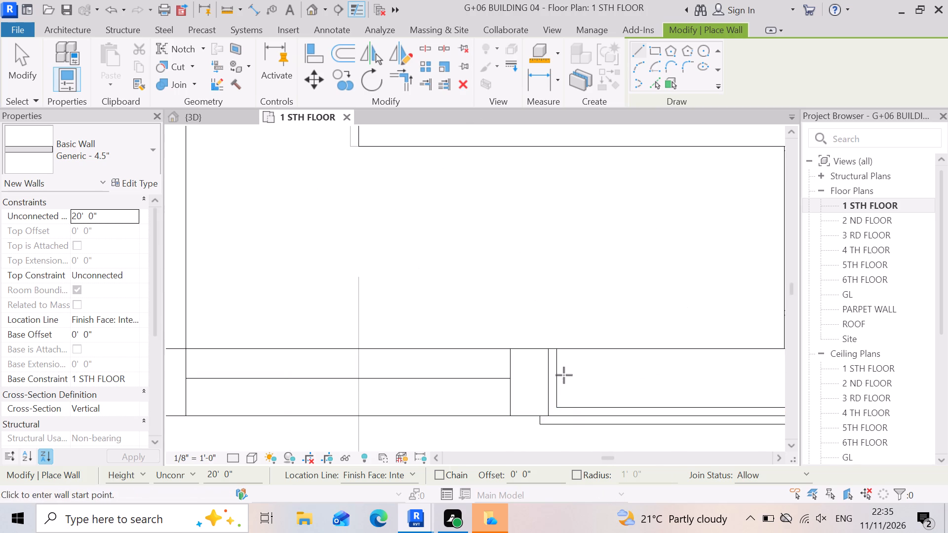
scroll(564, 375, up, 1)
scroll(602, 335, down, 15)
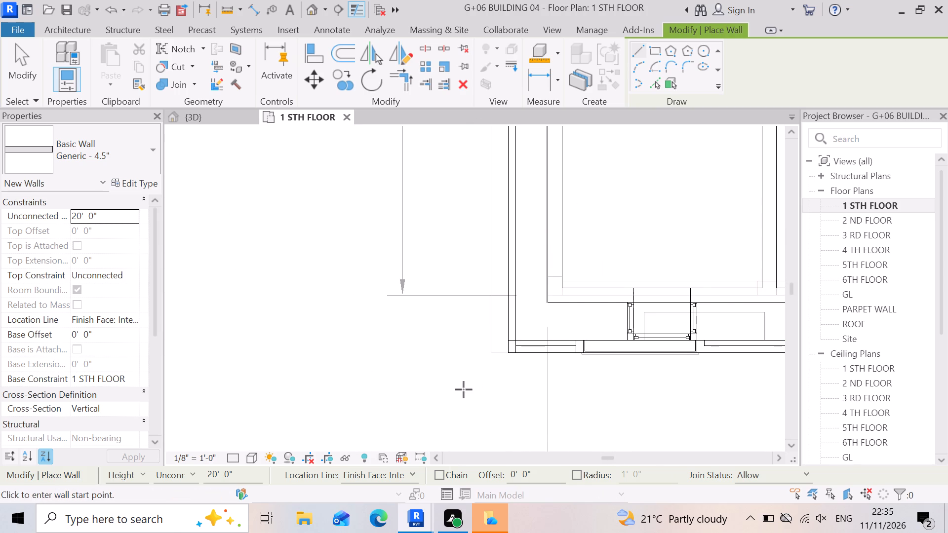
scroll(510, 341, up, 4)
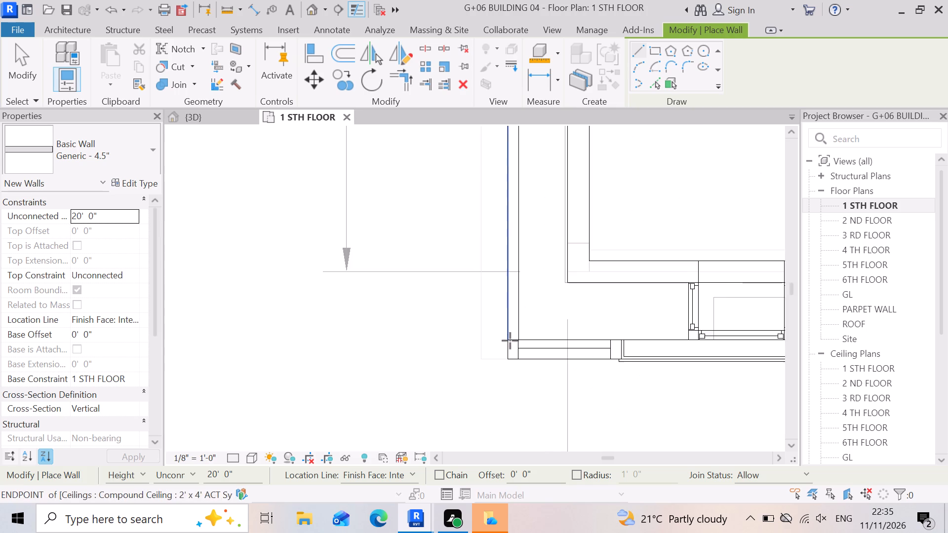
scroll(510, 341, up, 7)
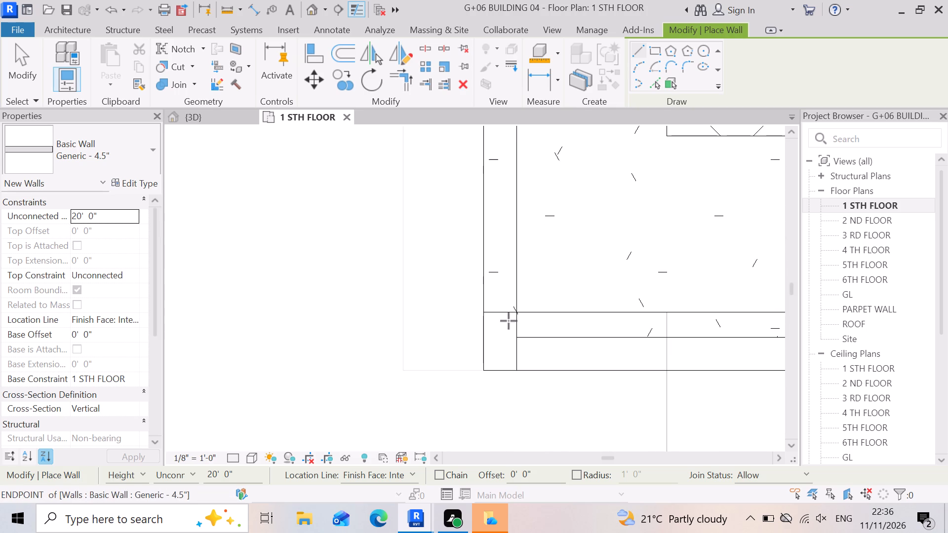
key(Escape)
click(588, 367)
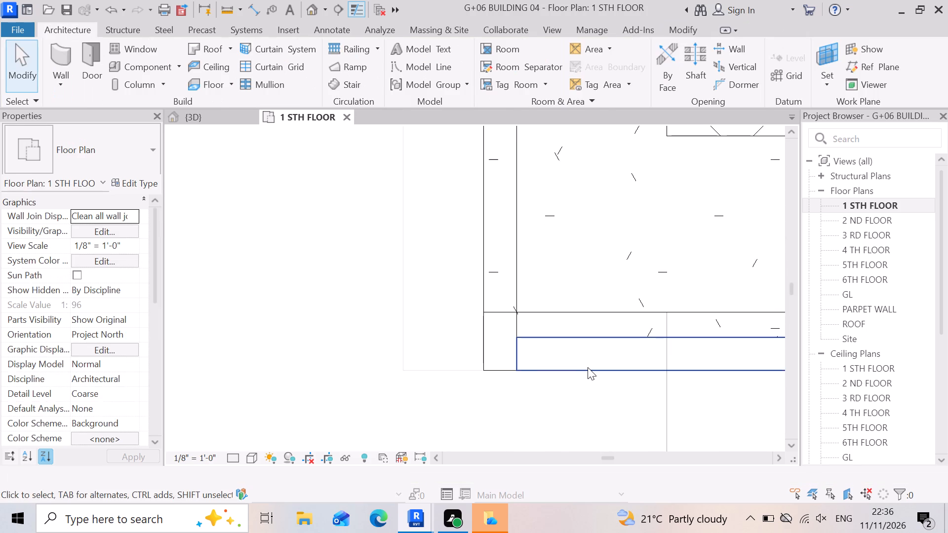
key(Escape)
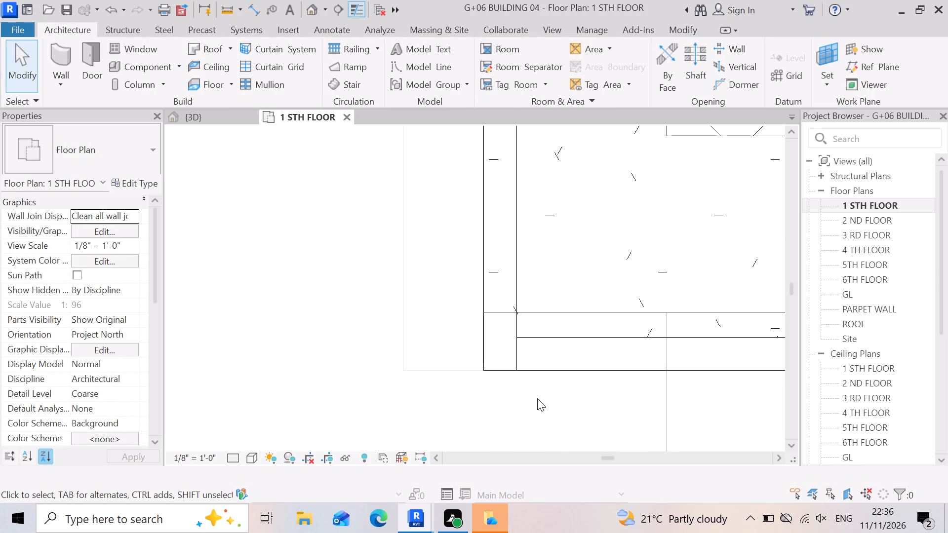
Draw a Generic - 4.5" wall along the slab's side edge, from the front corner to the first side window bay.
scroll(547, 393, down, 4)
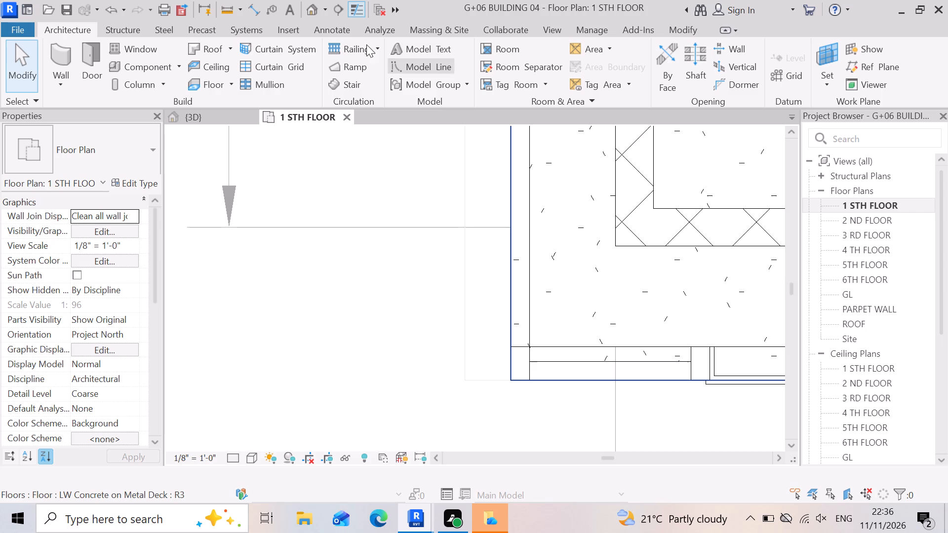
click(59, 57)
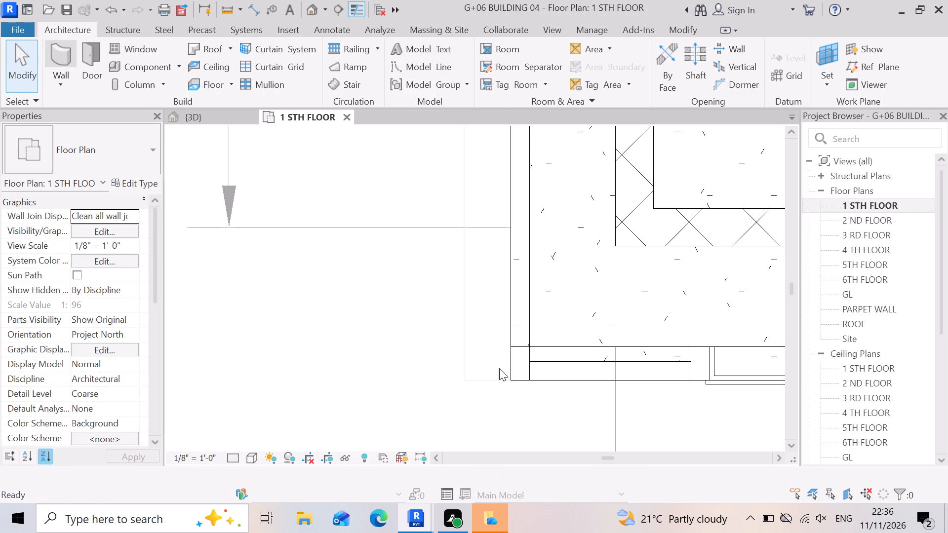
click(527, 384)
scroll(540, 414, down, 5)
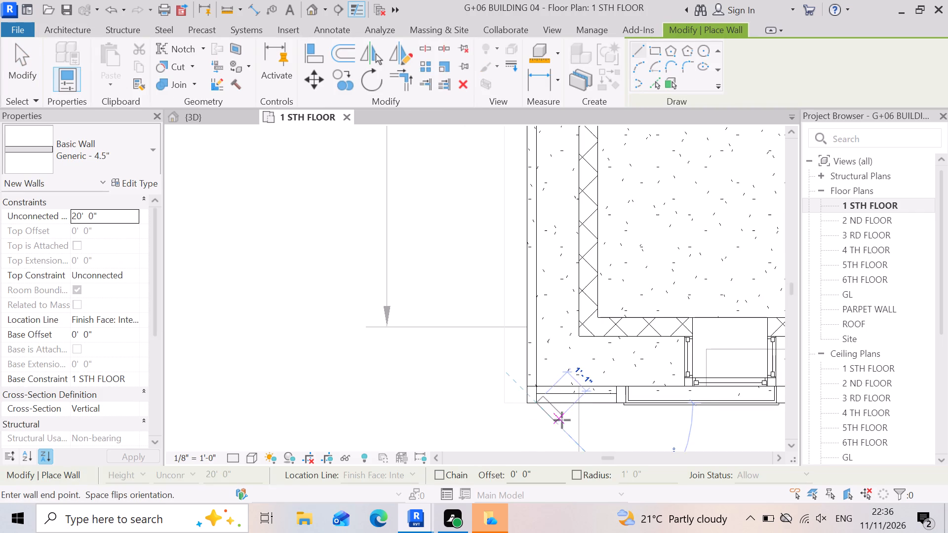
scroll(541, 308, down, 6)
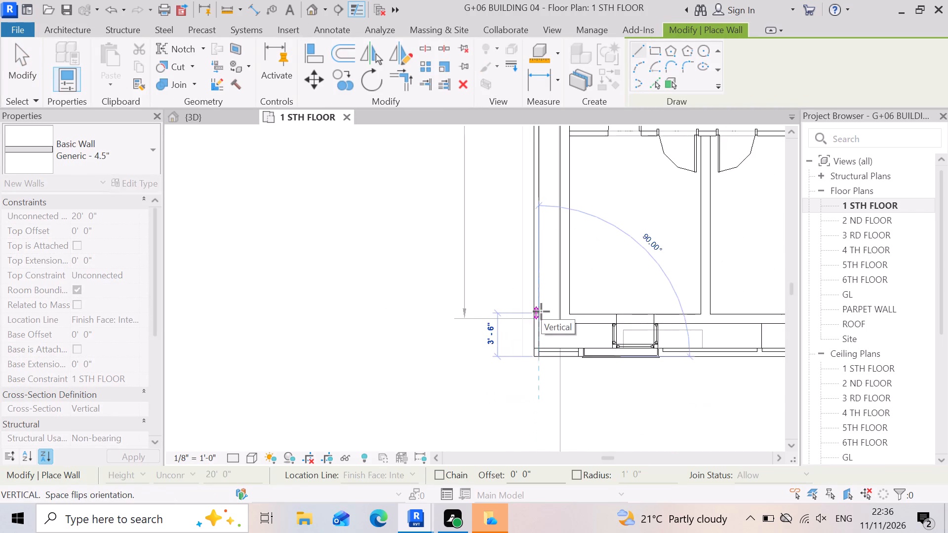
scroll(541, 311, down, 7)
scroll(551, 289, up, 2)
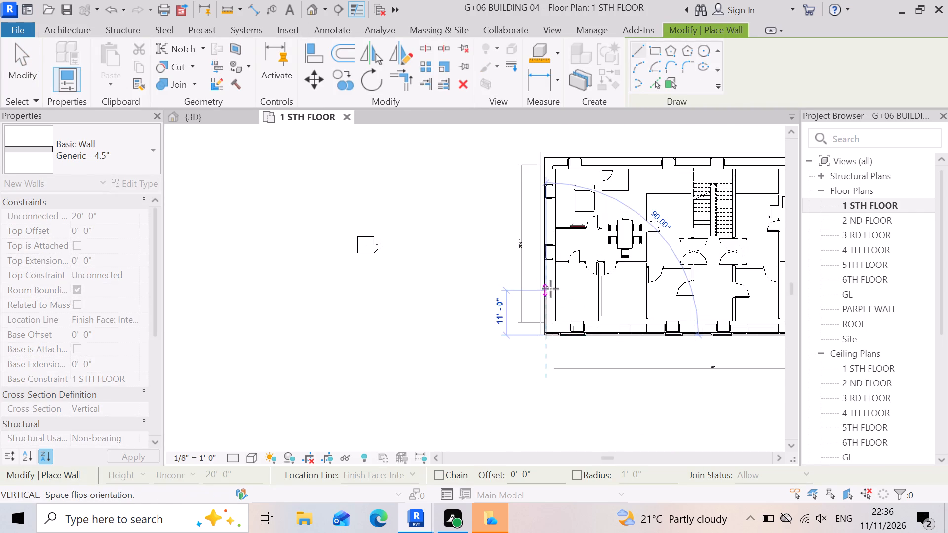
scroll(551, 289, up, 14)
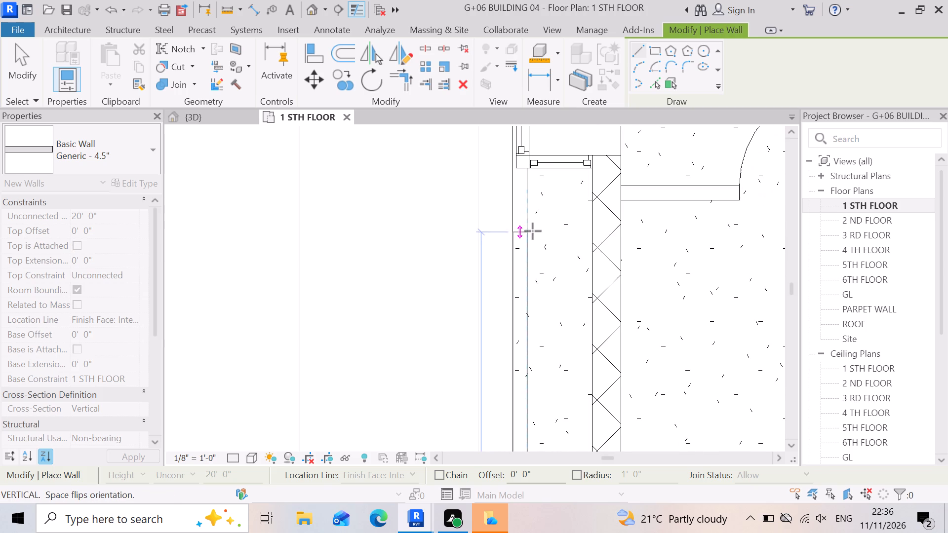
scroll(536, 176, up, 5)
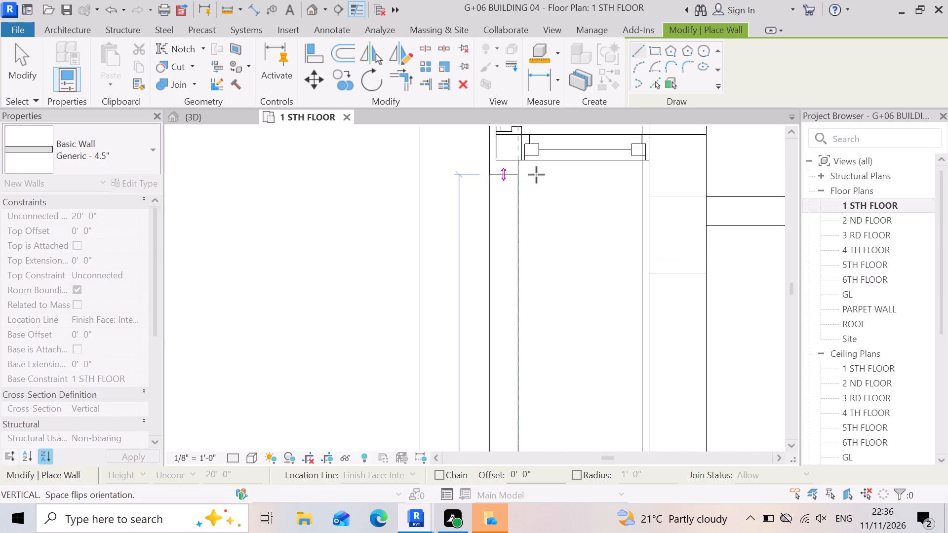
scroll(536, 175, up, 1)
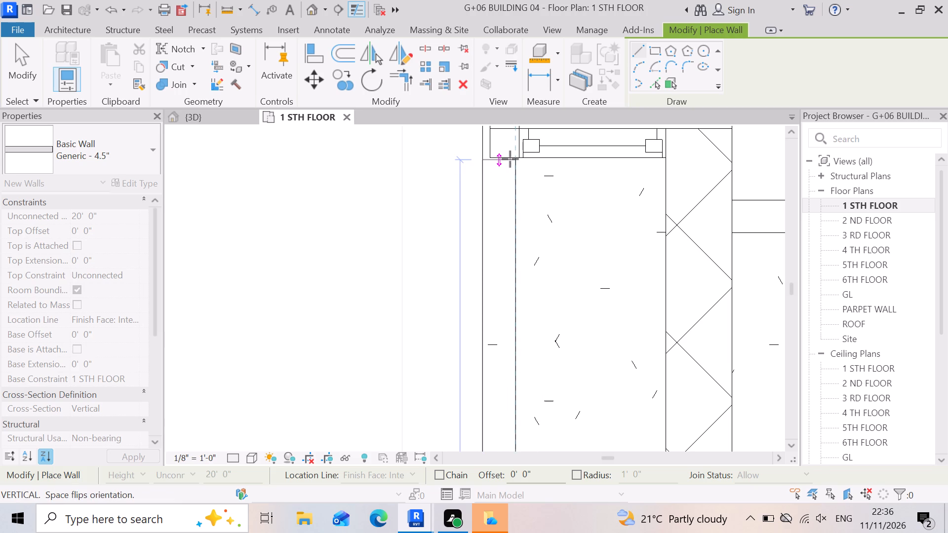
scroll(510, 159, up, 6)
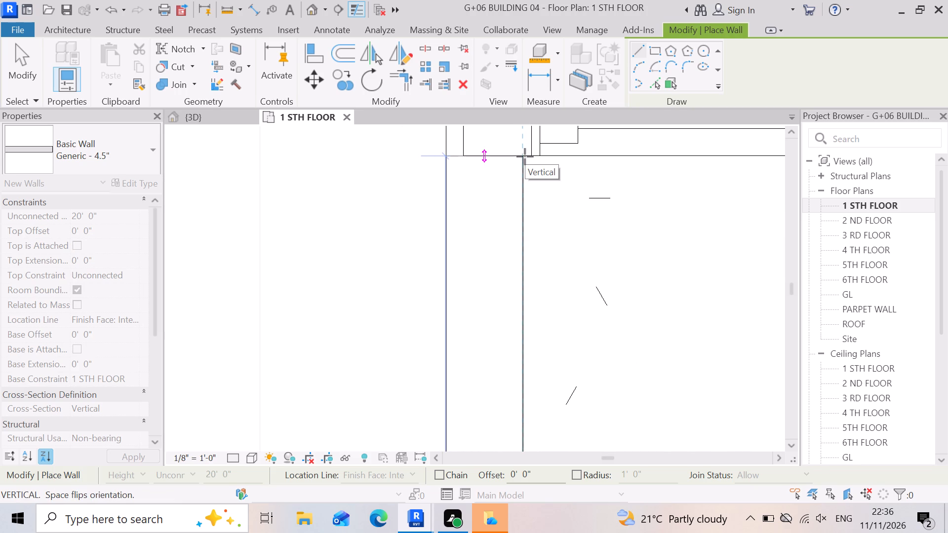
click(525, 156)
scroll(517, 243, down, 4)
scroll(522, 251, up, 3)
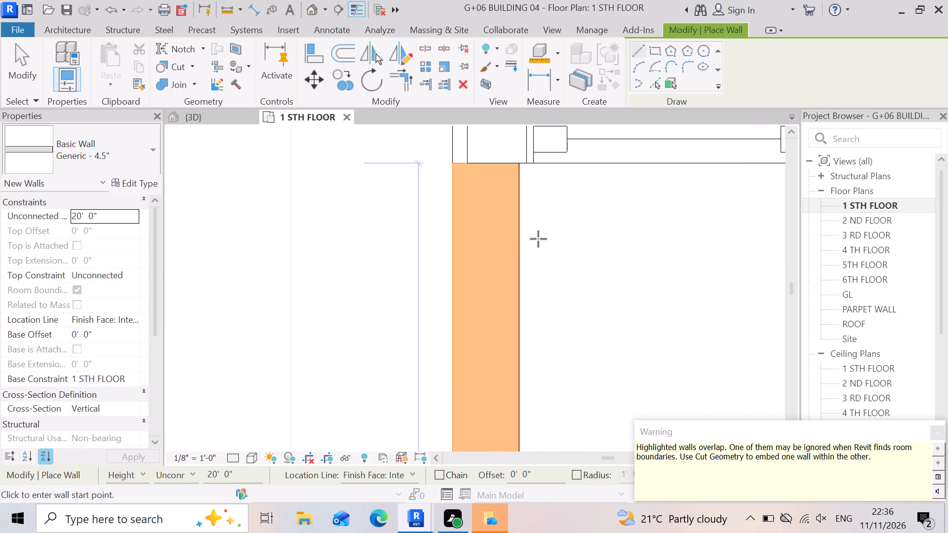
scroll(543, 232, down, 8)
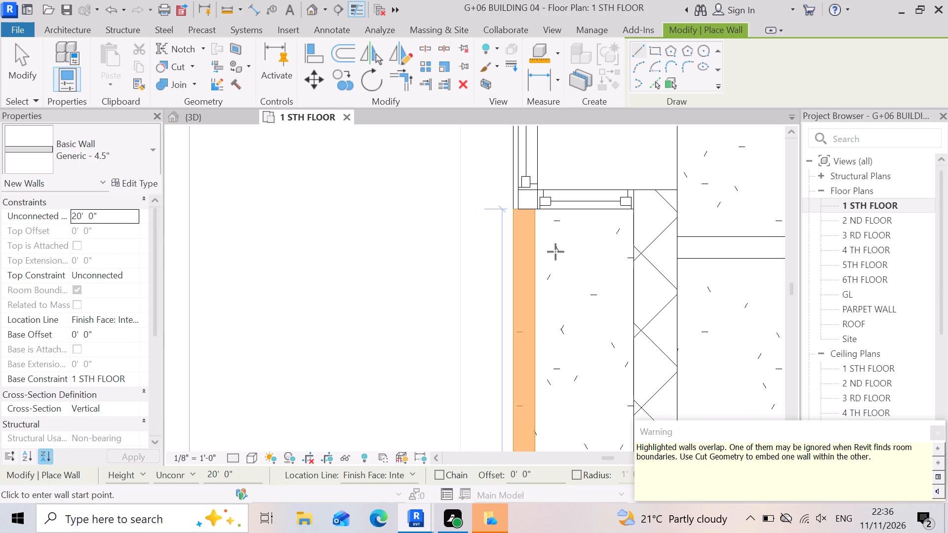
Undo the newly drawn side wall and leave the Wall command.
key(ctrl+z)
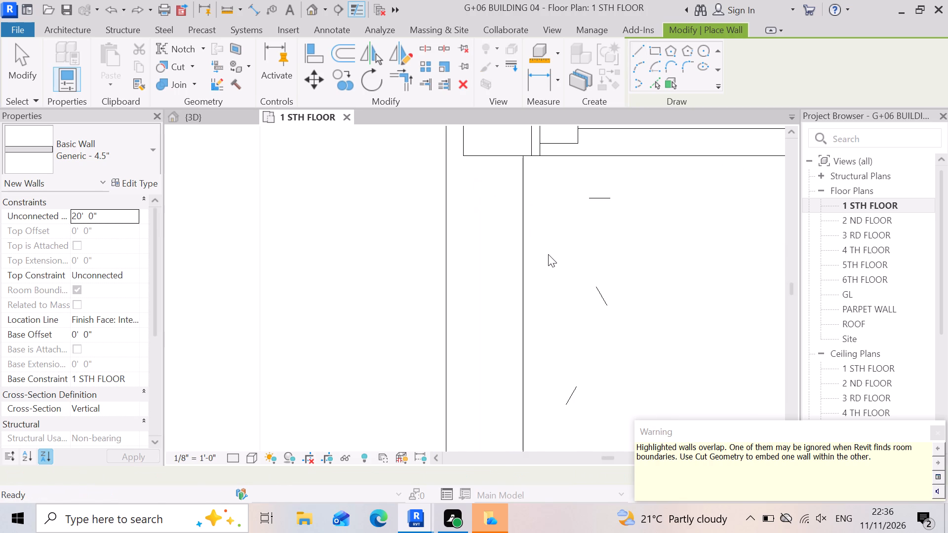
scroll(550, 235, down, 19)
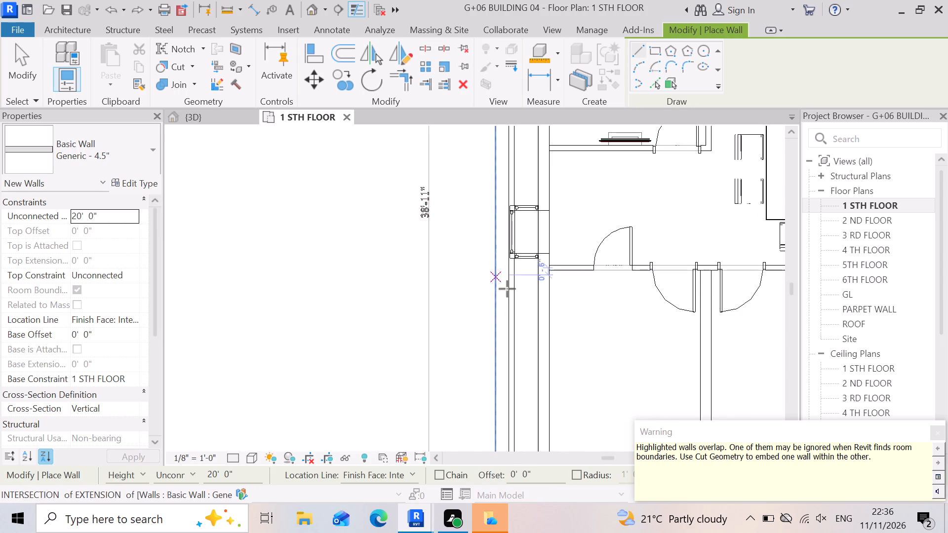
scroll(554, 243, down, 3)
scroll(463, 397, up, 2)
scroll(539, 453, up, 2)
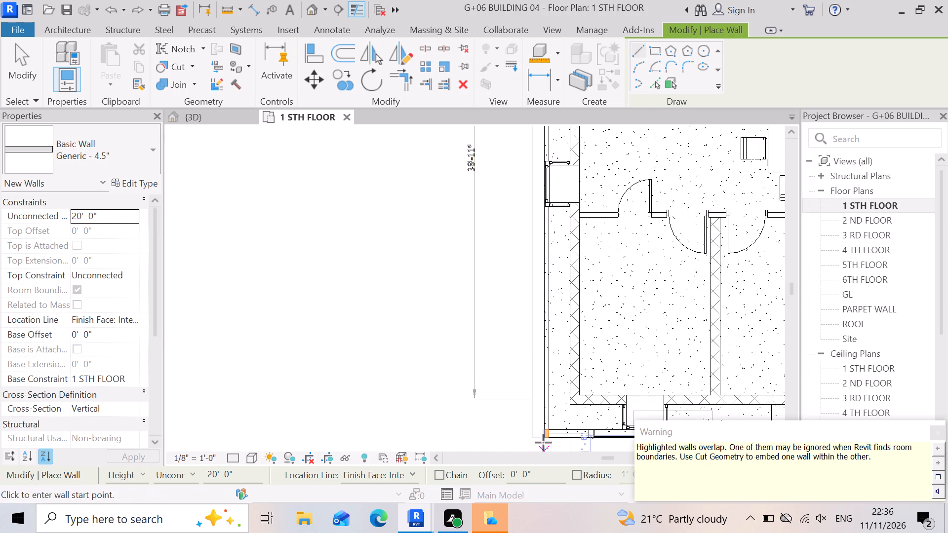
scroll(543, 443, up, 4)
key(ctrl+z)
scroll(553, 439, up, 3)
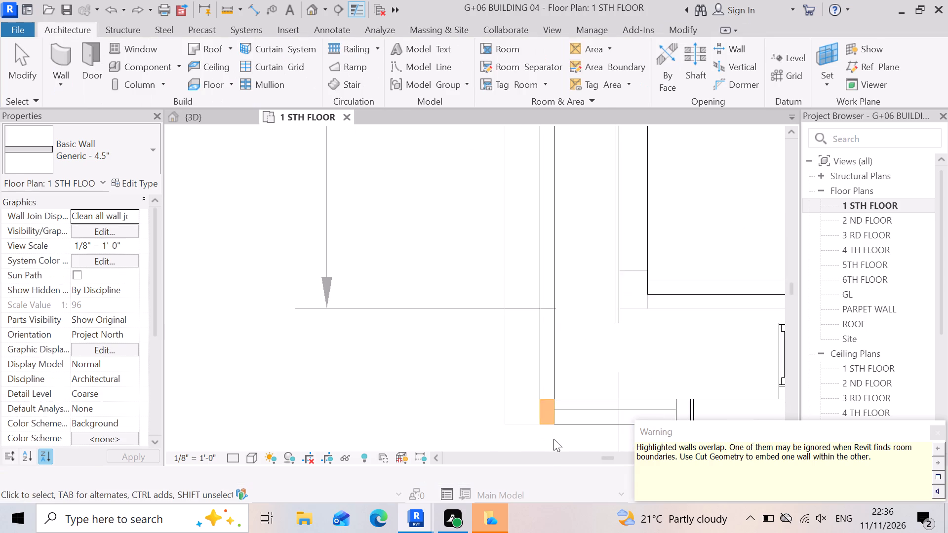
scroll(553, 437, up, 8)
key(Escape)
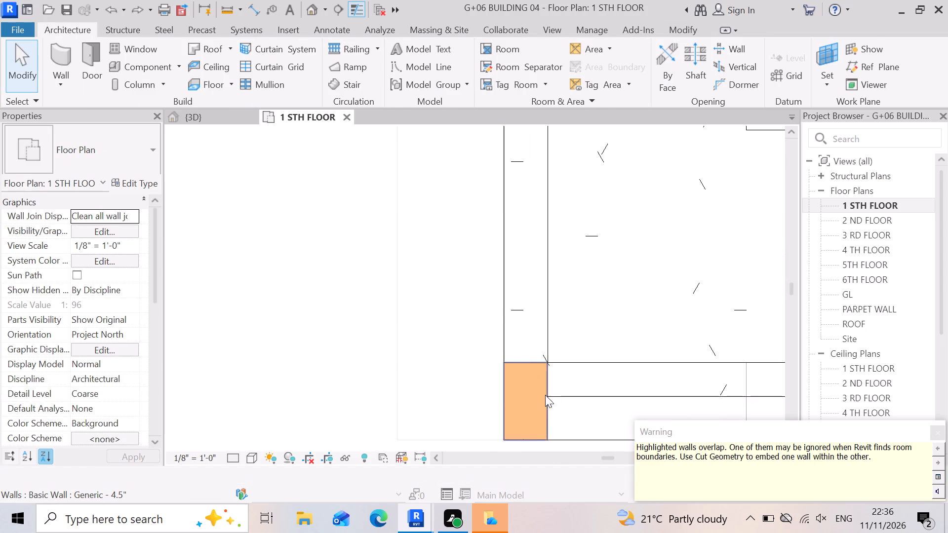
Stretch the inner end of the short 4.5" front-corner wall along the slab's side edge to a length of about 12' 6".
click(519, 405)
scroll(535, 429, up, 3)
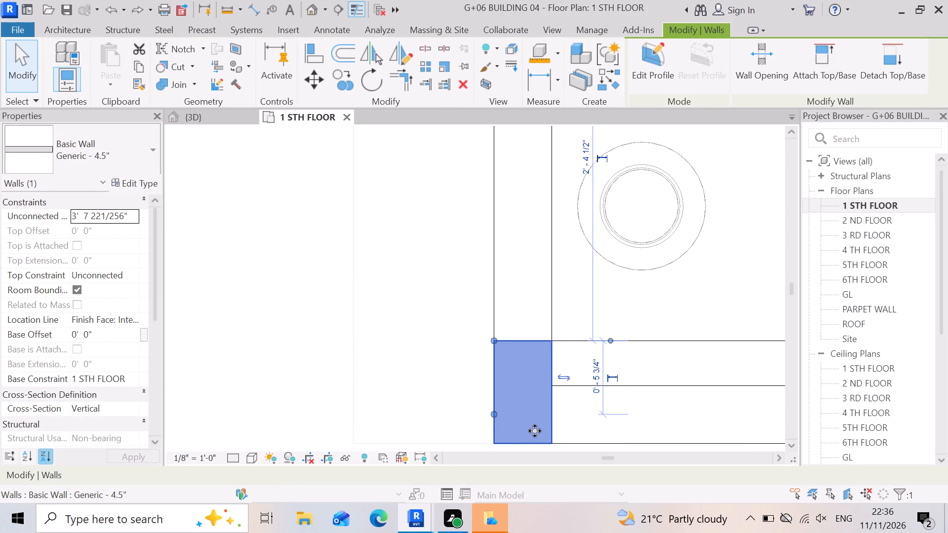
scroll(526, 372, down, 3)
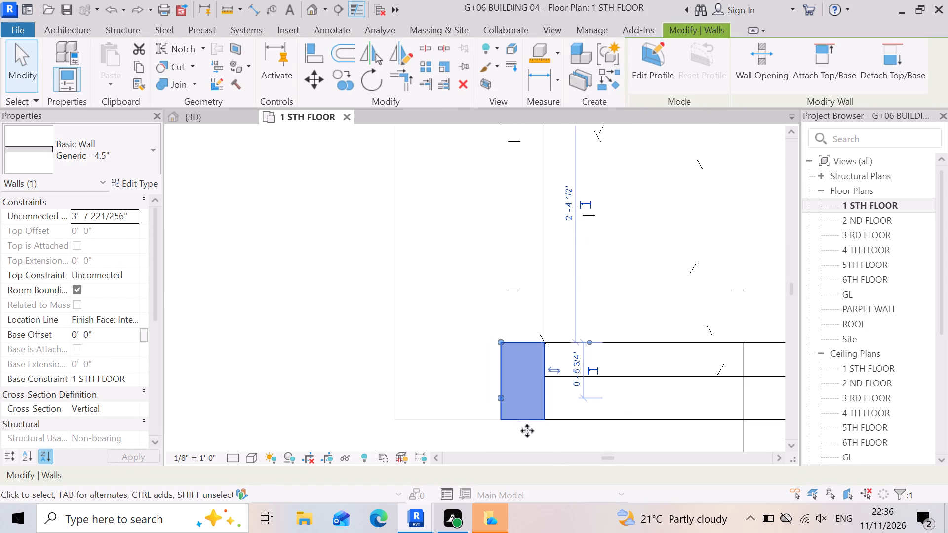
scroll(534, 390, down, 7)
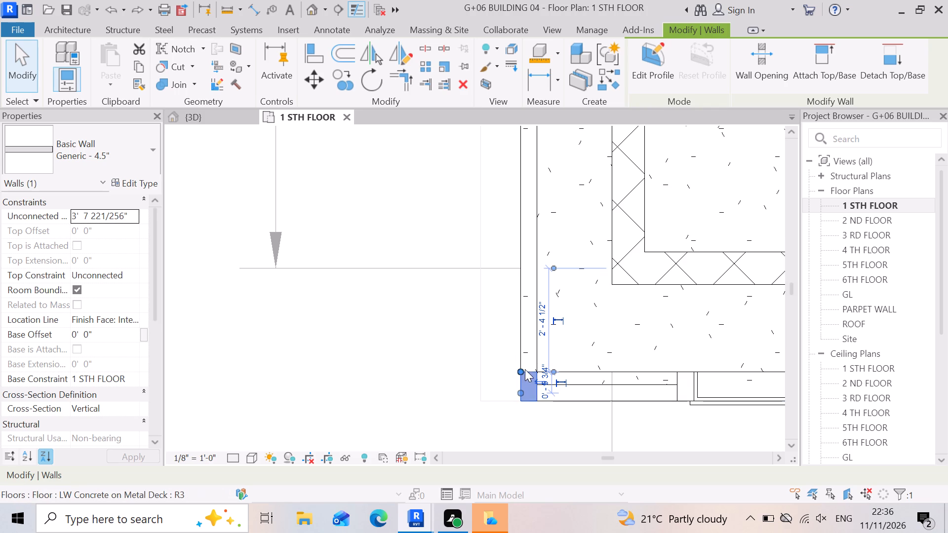
drag(521, 372, 523, 337)
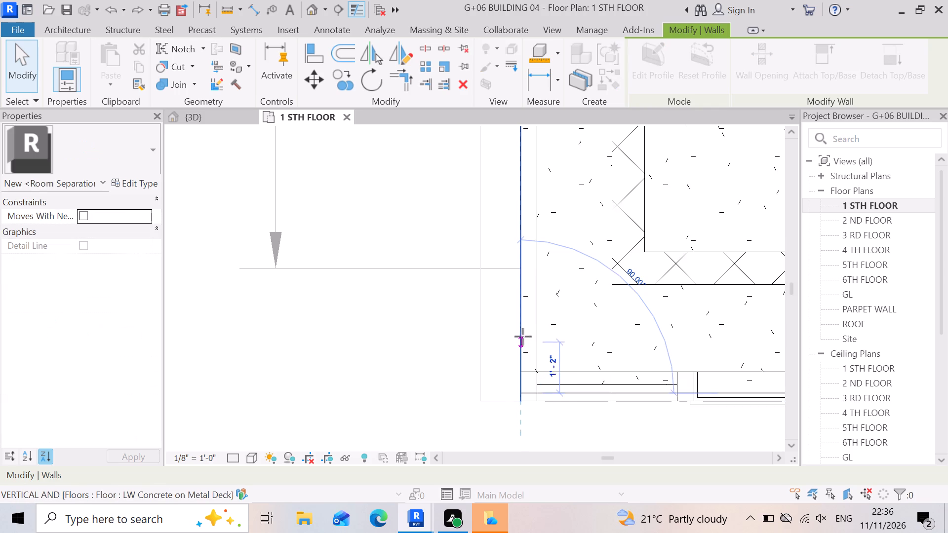
drag(523, 337, 523, 201)
scroll(561, 346, down, 6)
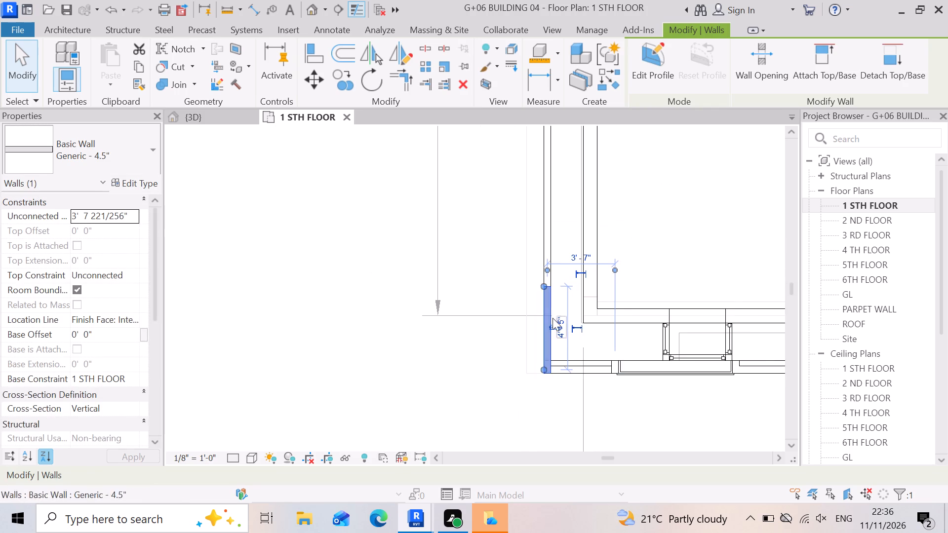
scroll(559, 271, down, 5)
scroll(553, 276, up, 11)
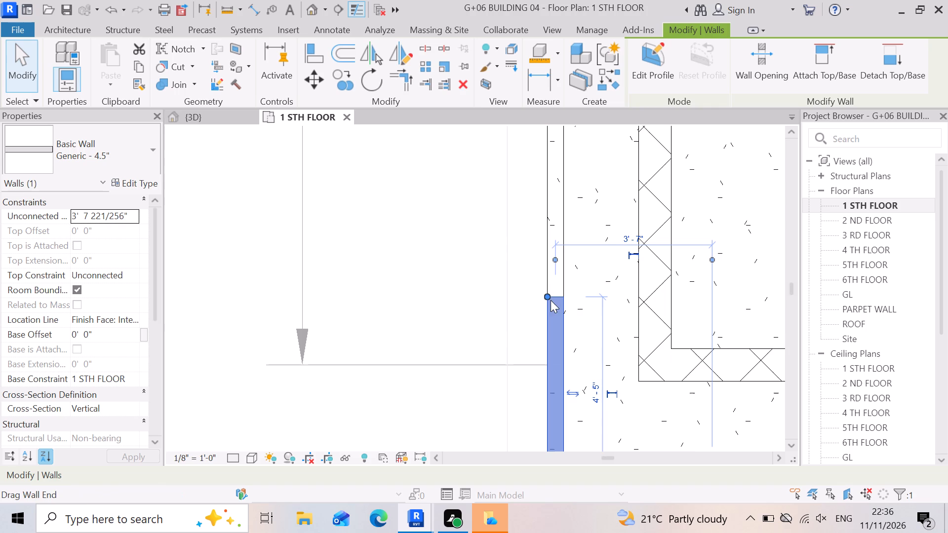
drag(548, 296, 553, 177)
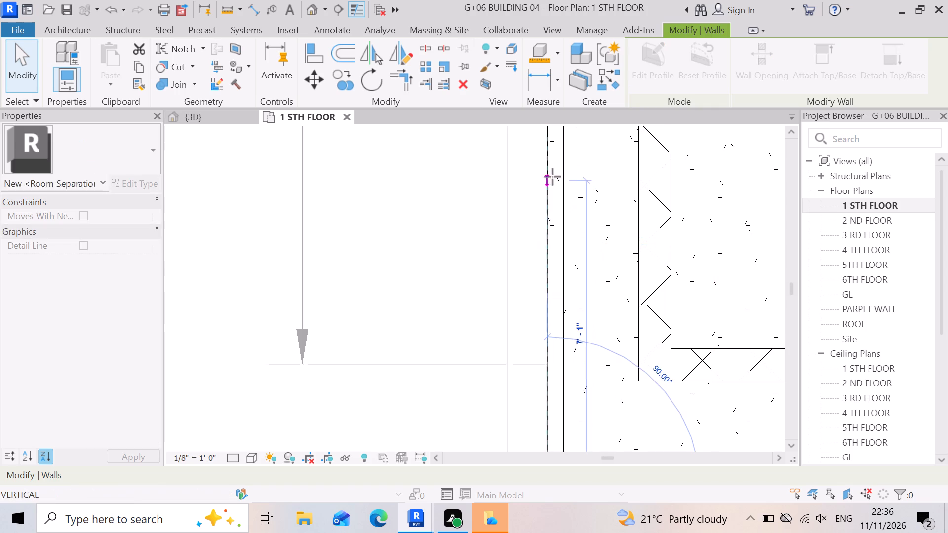
drag(553, 177, 549, 153)
scroll(551, 273, down, 10)
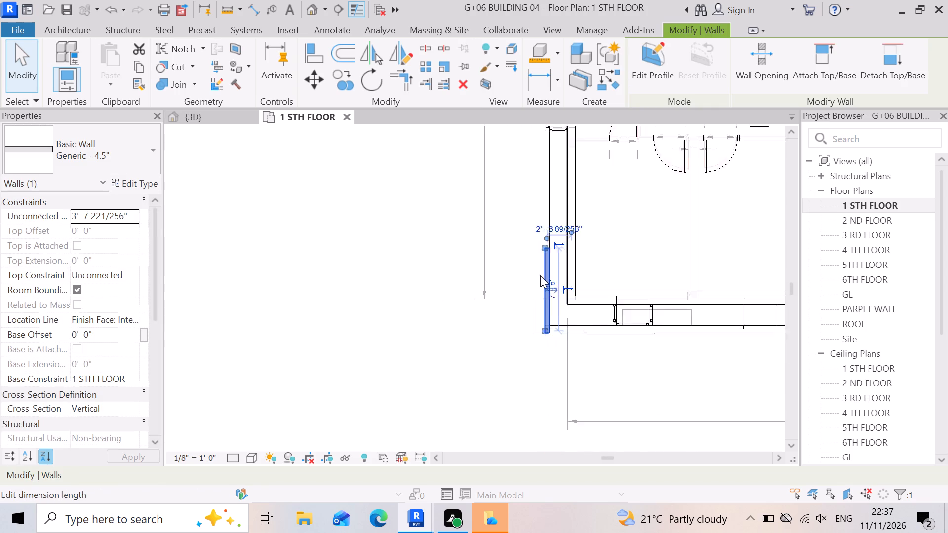
scroll(540, 275, down, 6)
scroll(544, 265, up, 11)
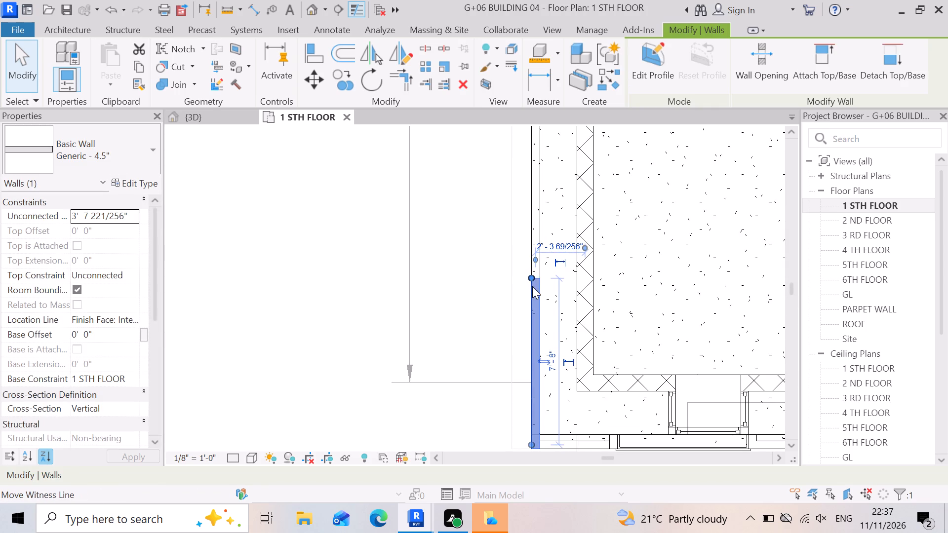
drag(530, 278, 532, 81)
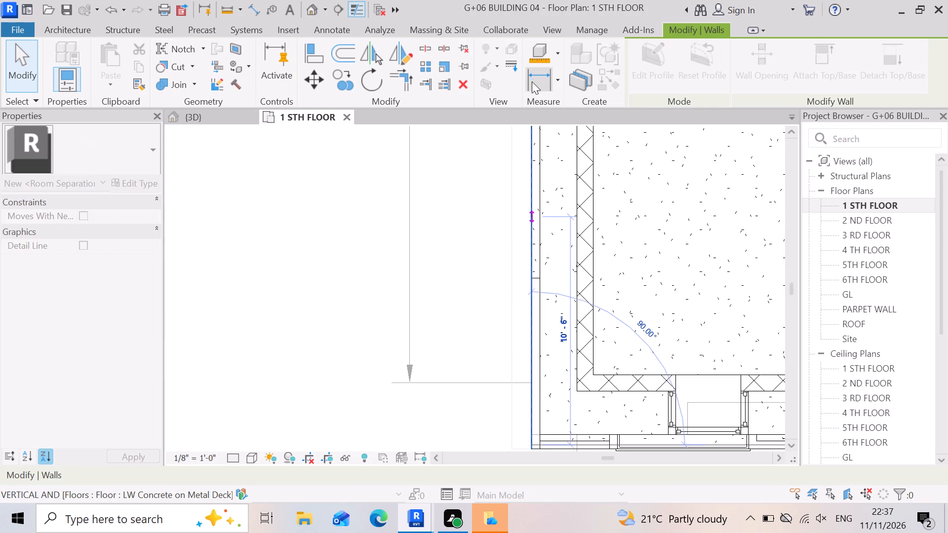
drag(532, 81, 534, 176)
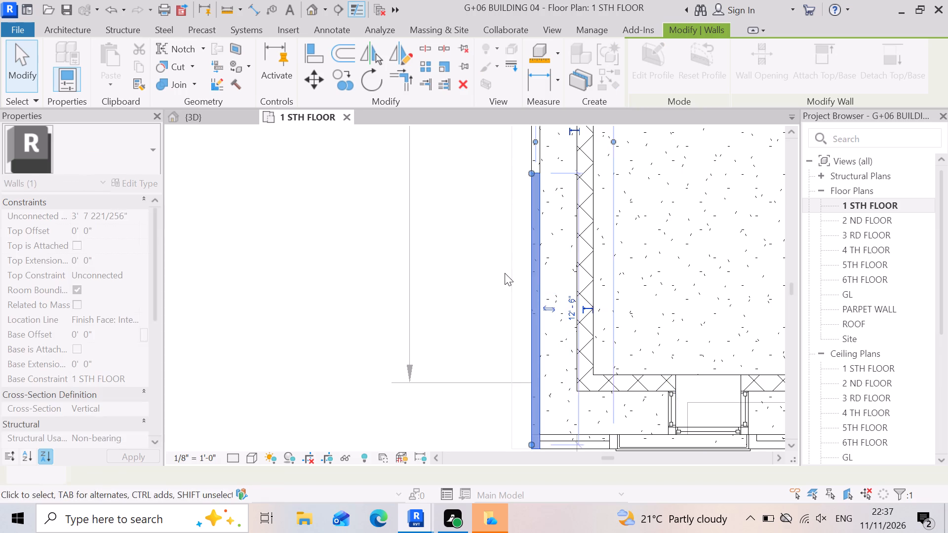
Nudge the side 4.5" wall toward the side window bay, lengthening it to about 13' 2".
scroll(505, 273, down, 9)
scroll(508, 246, up, 5)
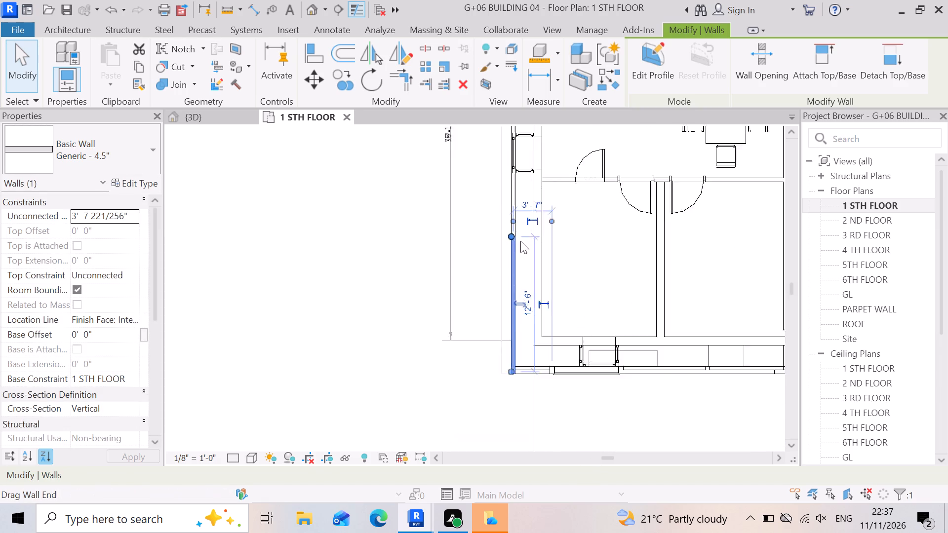
scroll(520, 241, up, 4)
click(508, 295)
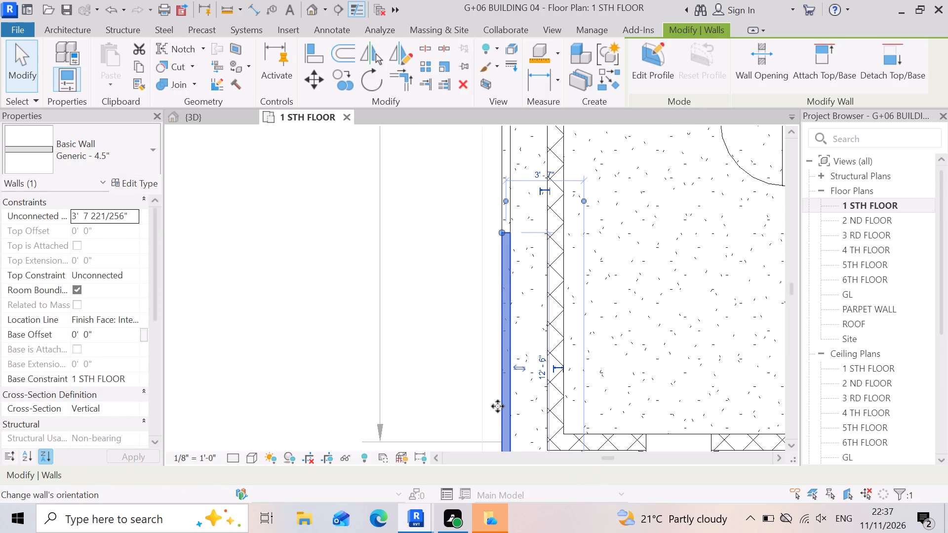
key(Up)
key(Up)
key(Up)
key(Up)
key(Up)
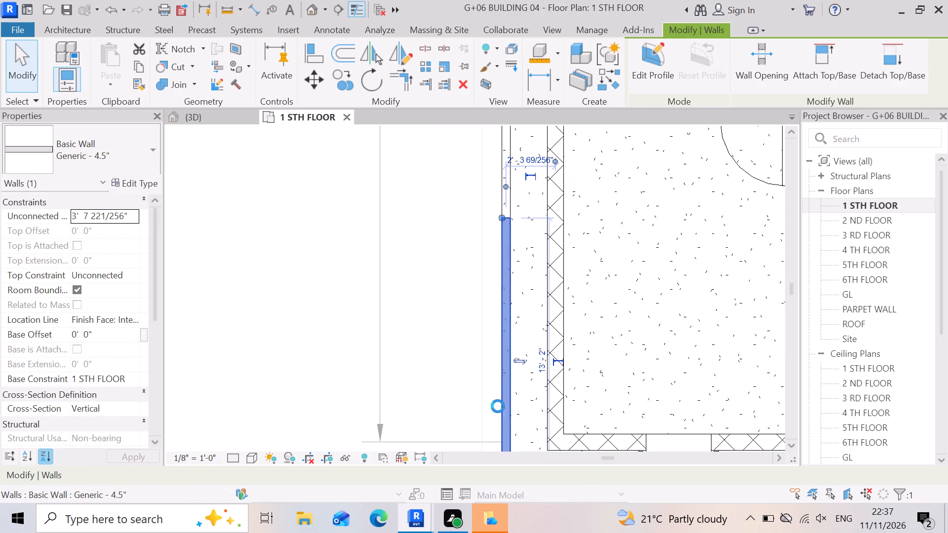
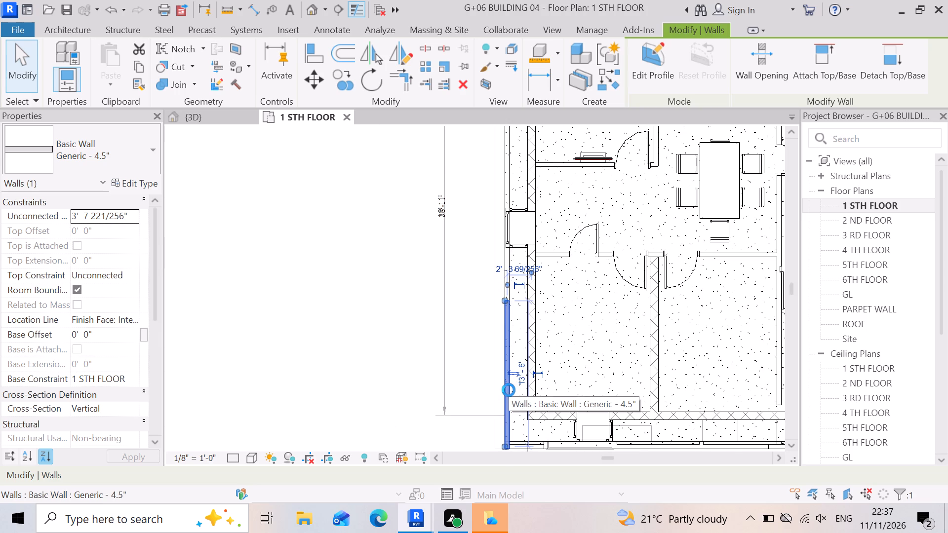
Nudge the side 4.5" wall further along the slab edge until it is about 18' 3" long and meets the first side window bay.
key(Up)
key(Up)
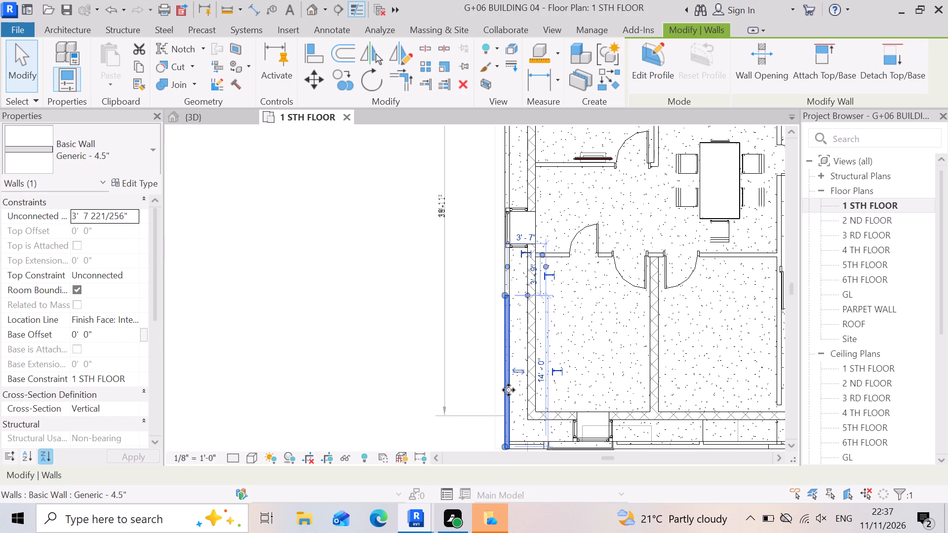
key(Up)
key(Up)
key(Up)
key(Up)
key(Up)
key(Up)
key(Up)
key(Up)
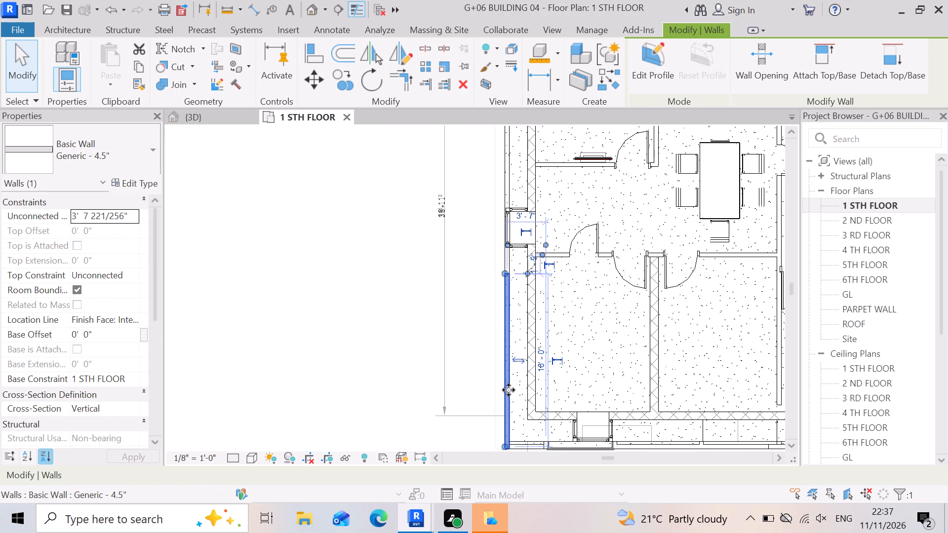
key(Up)
key(Up)
key(Up)
key(Up)
key(Up)
key(Up)
key(Up)
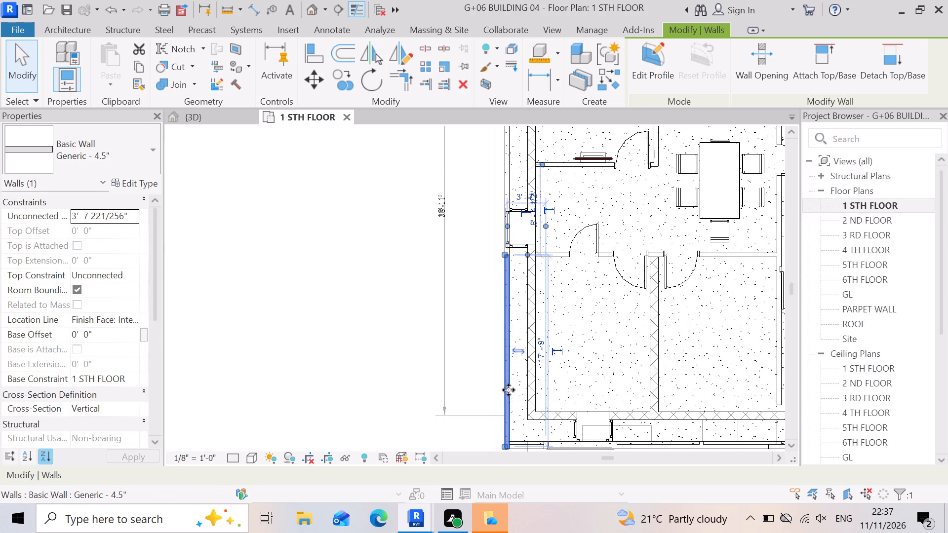
key(Up)
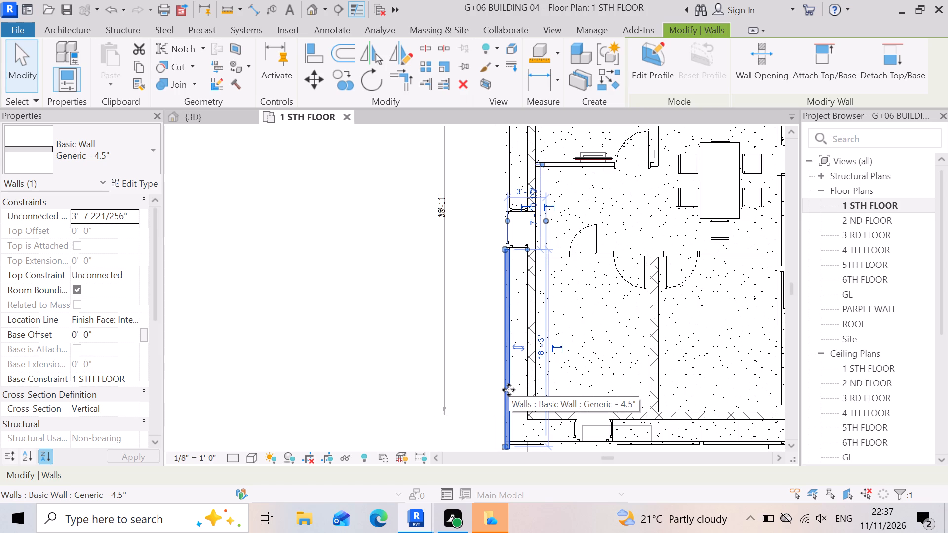
key(Escape)
Draw a Generic - 4.5" wall about 10' 6" long on the slab's side edge, from the first side window bay towards the second.
scroll(537, 339, down, 3)
scroll(524, 296, down, 2)
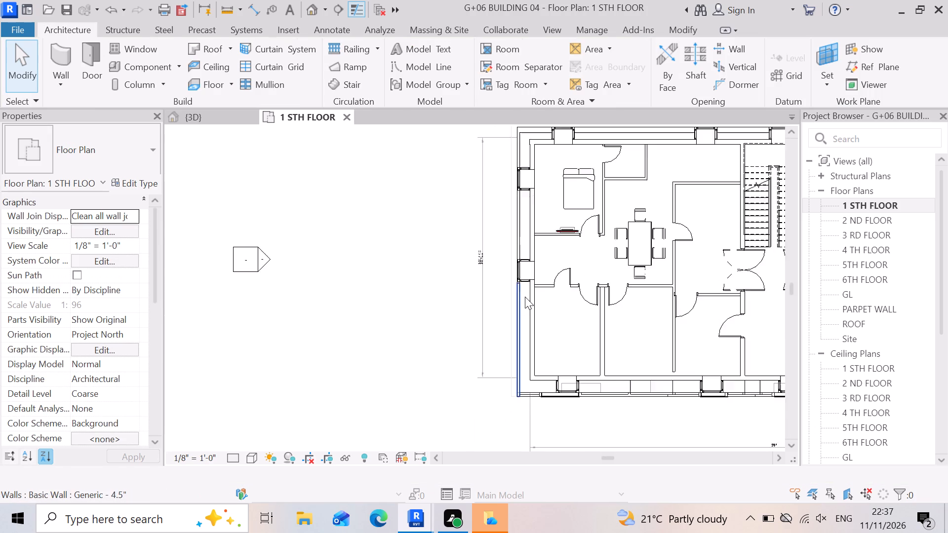
scroll(525, 297, down, 1)
scroll(628, 330, down, 3)
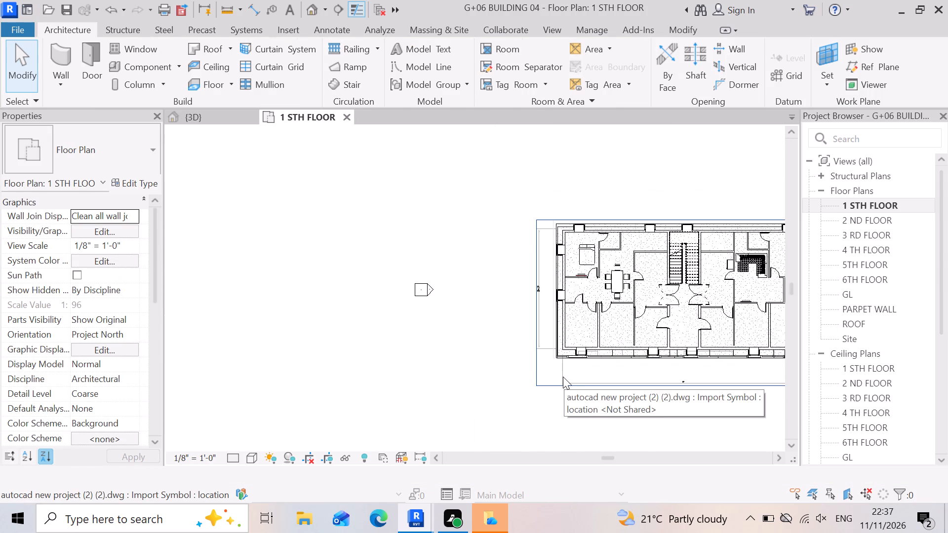
shift+middle_drag(559, 368, 596, 373)
scroll(434, 311, down, 3)
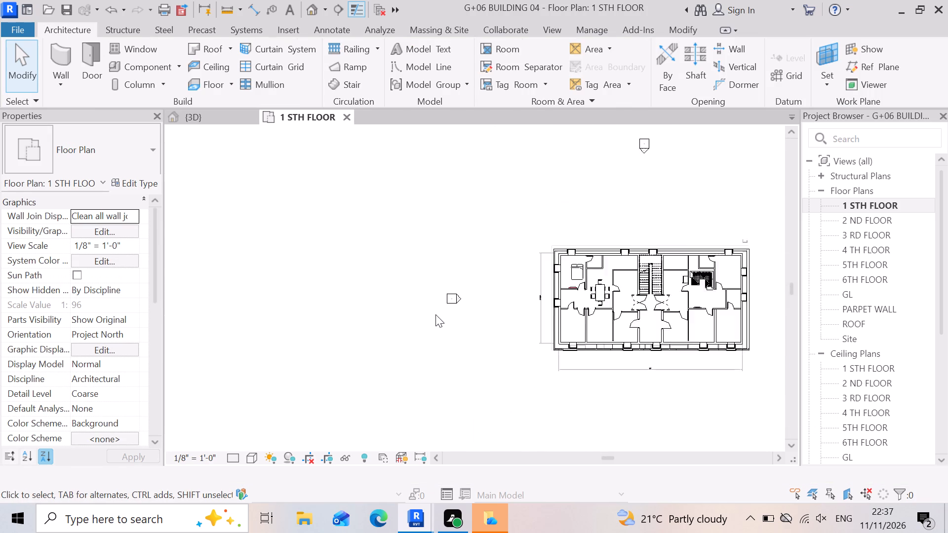
scroll(574, 339, up, 15)
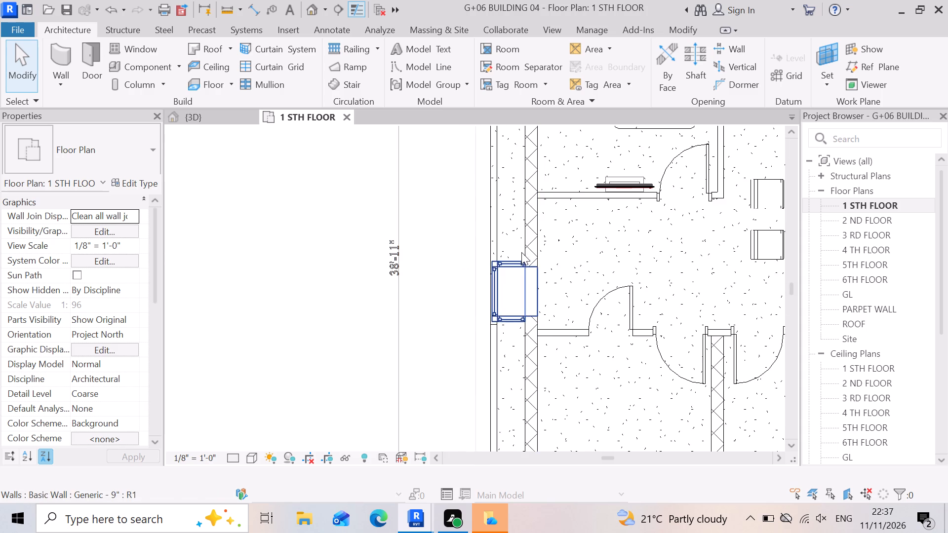
scroll(517, 375, down, 3)
scroll(500, 275, up, 6)
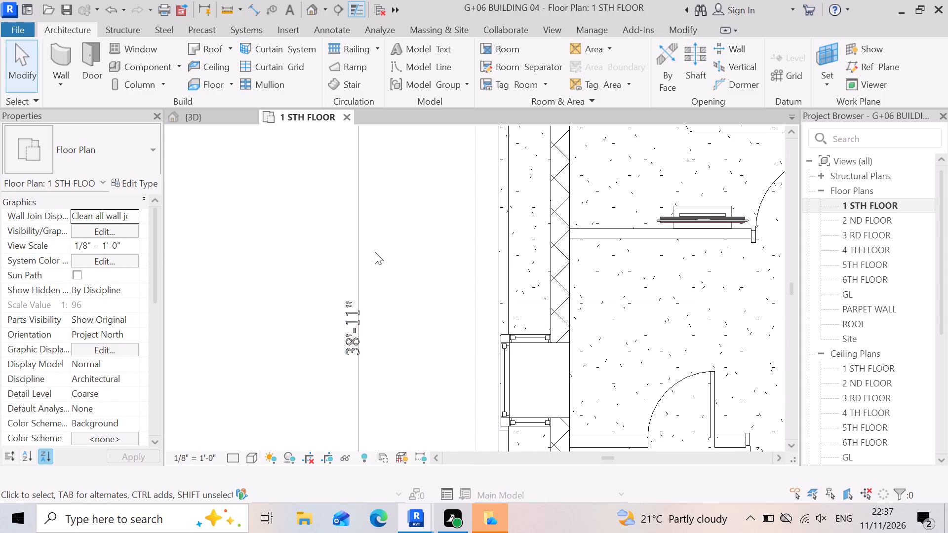
scroll(535, 293, down, 4)
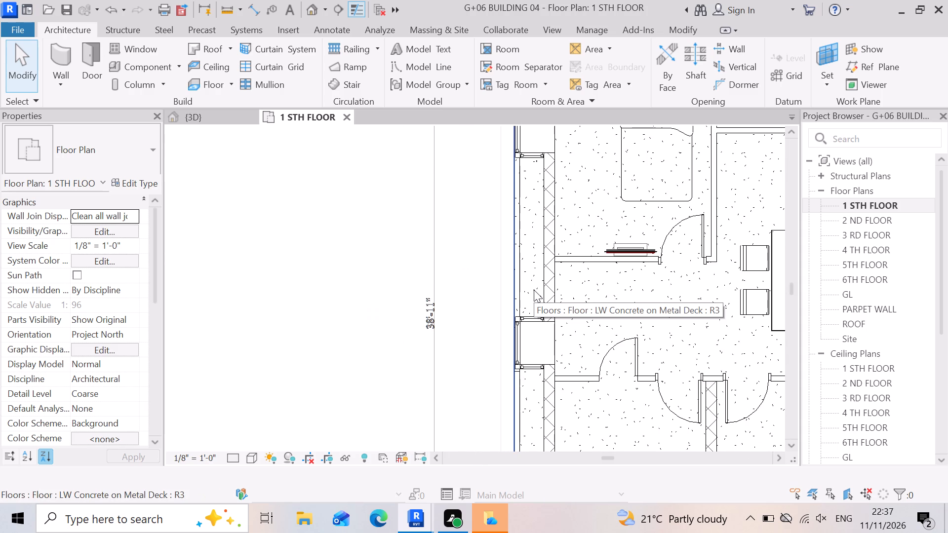
scroll(487, 385, up, 4)
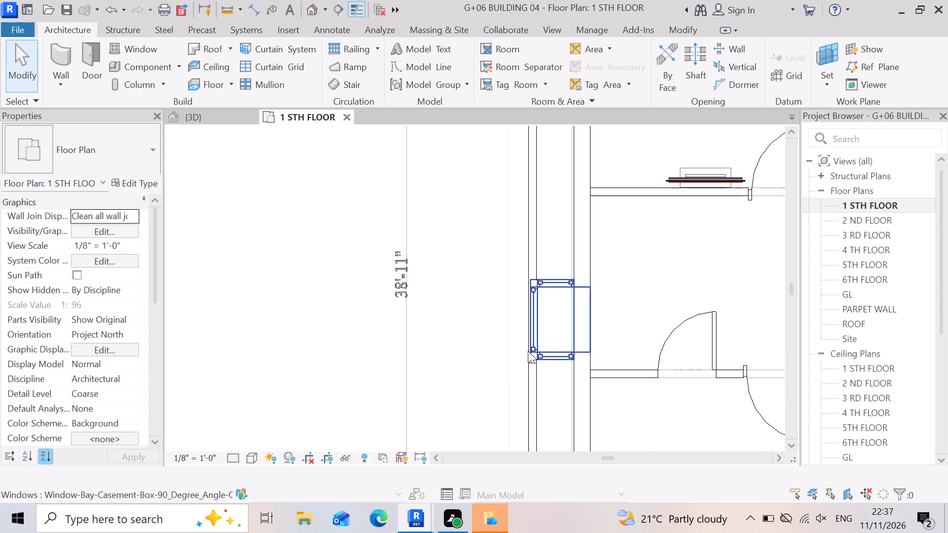
scroll(528, 351, up, 5)
scroll(543, 421, up, 3)
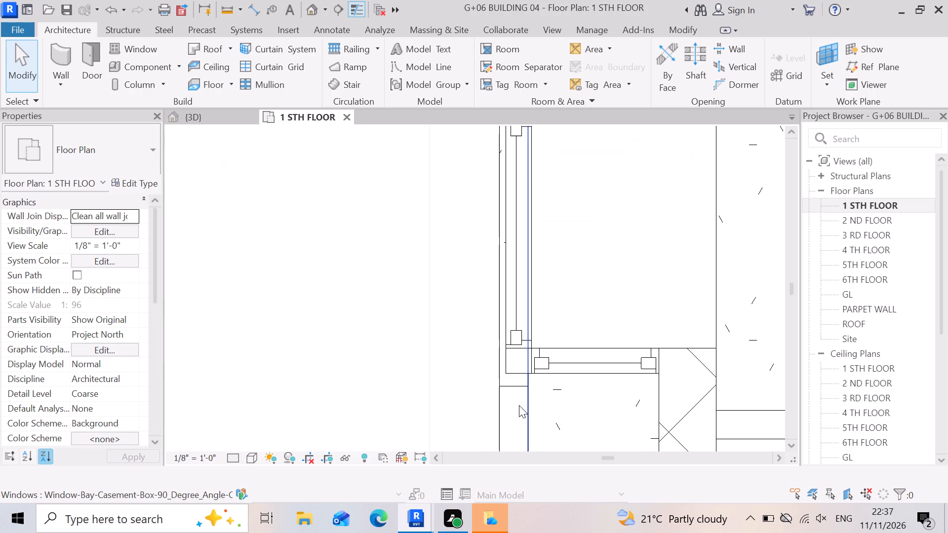
scroll(533, 438, down, 4)
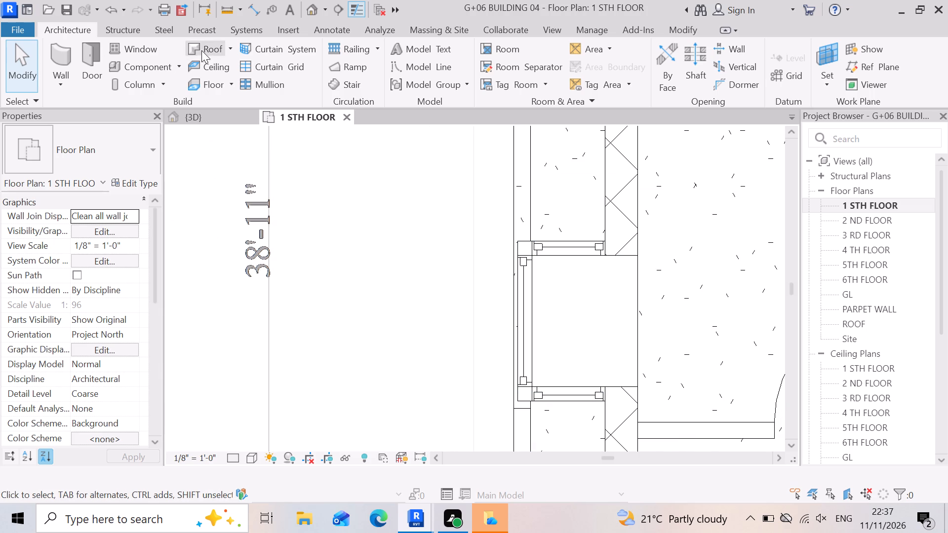
click(39, 43)
click(68, 57)
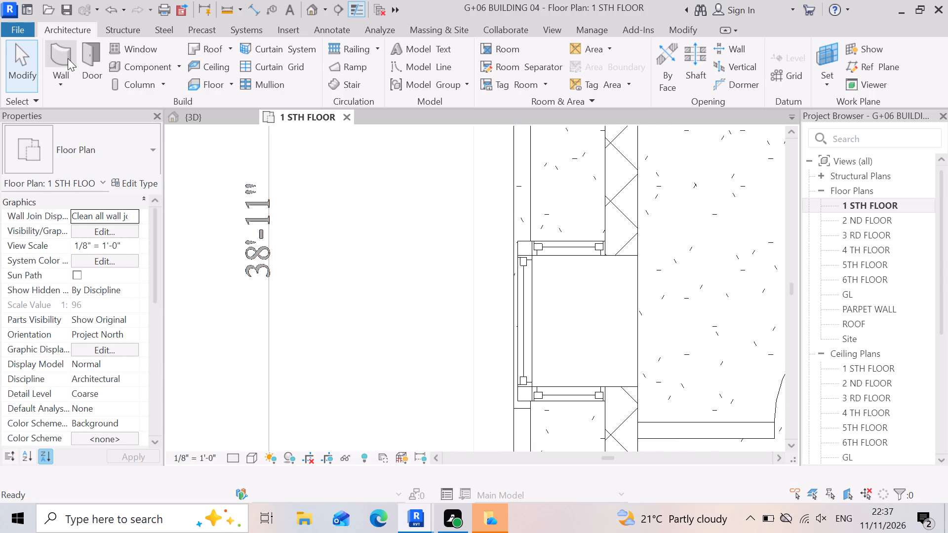
scroll(549, 230, up, 5)
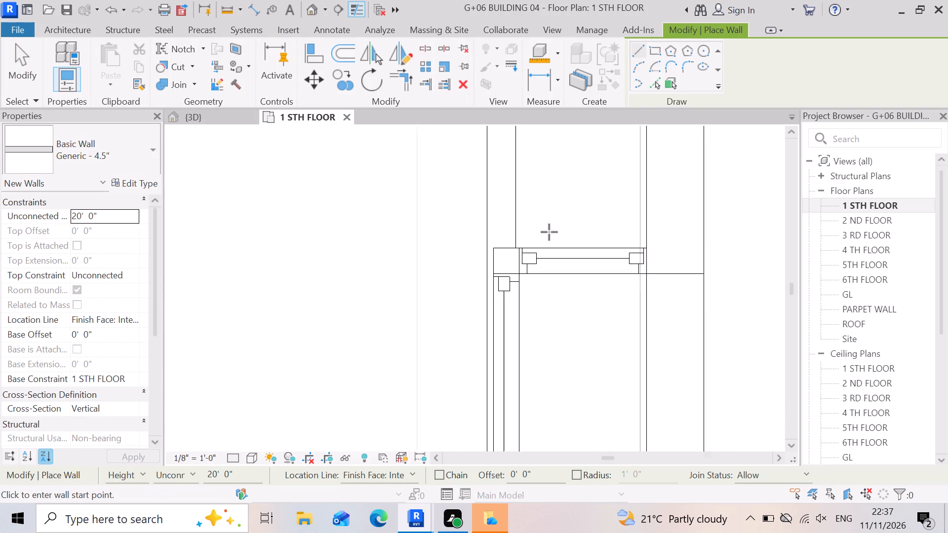
scroll(549, 232, up, 1)
click(505, 256)
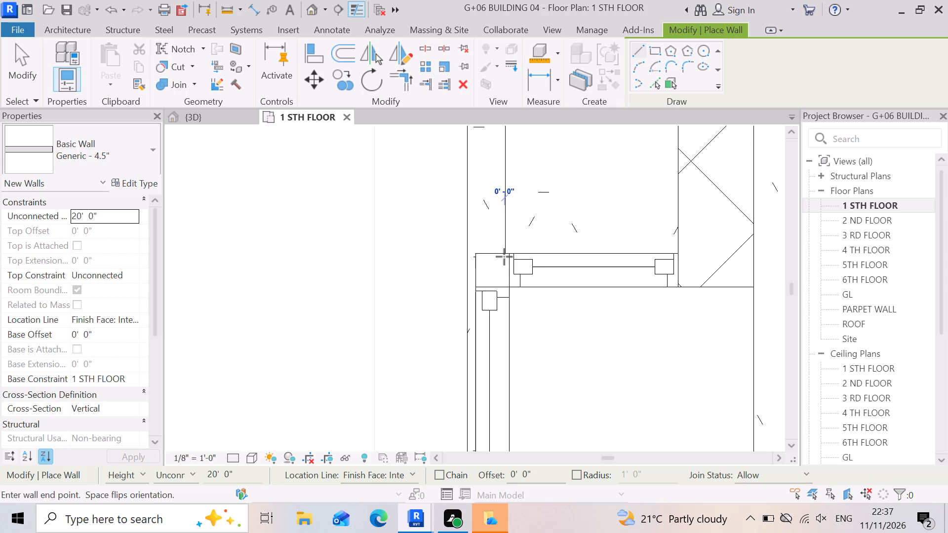
scroll(531, 311, down, 8)
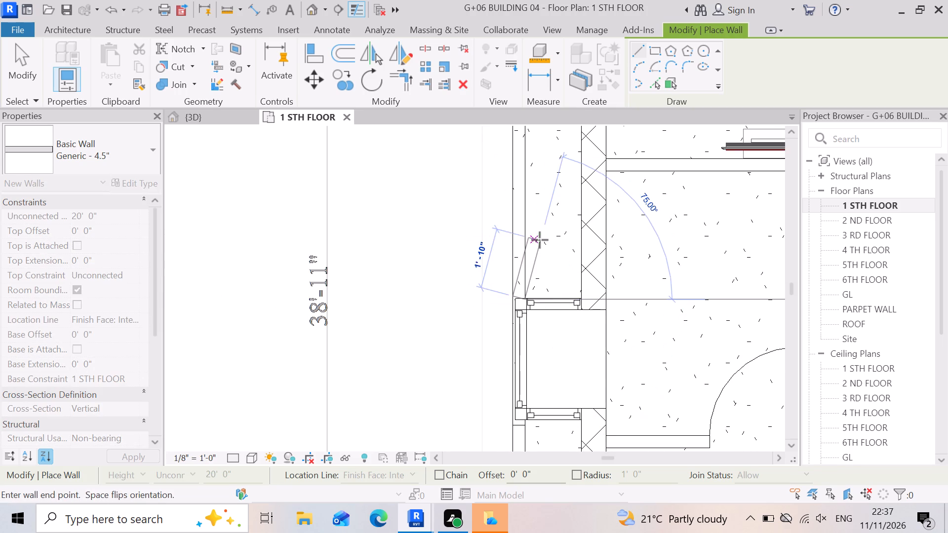
scroll(527, 243, down, 11)
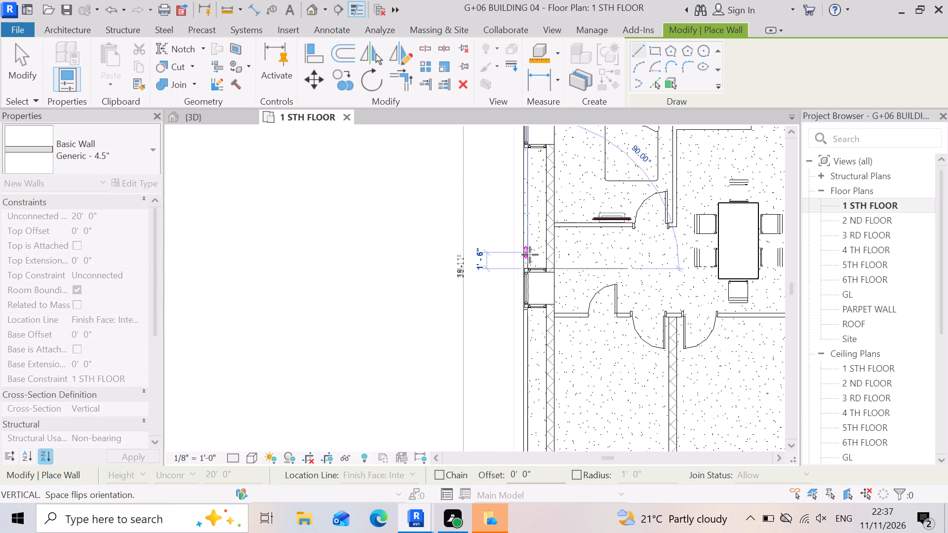
scroll(531, 207, up, 6)
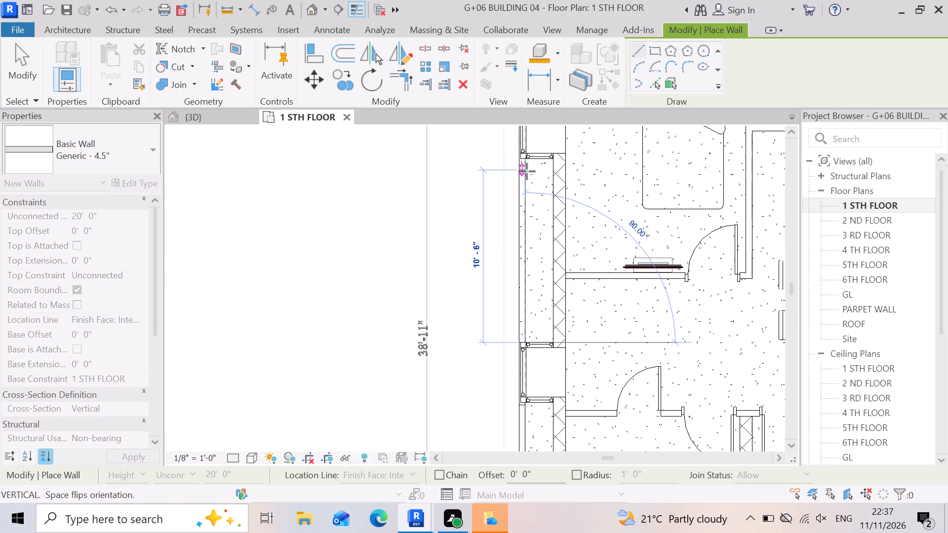
click(526, 173)
Draw a Generic - 4.5" wall about 5' 7" long on the slab's side edge, from the second side window bay towards the rear corner.
scroll(540, 274, down, 4)
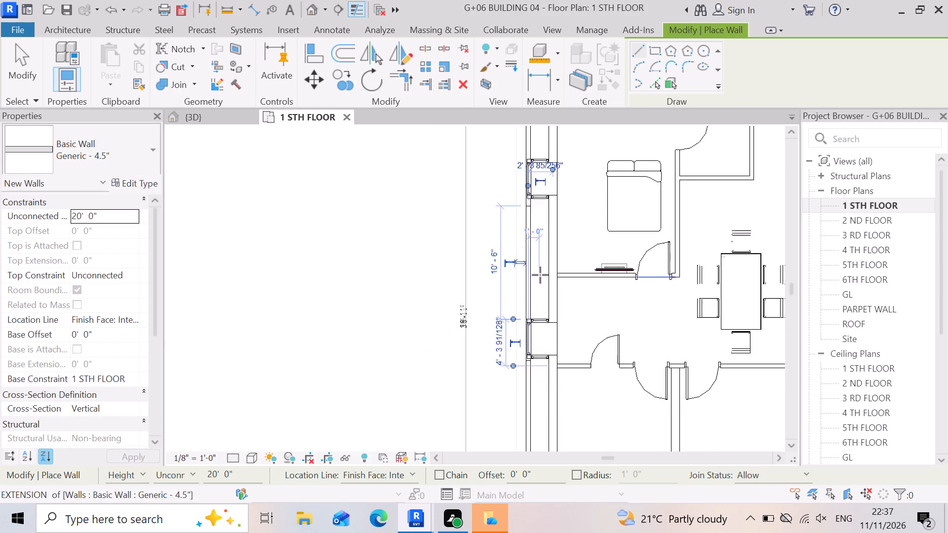
scroll(553, 289, down, 4)
scroll(549, 202, up, 8)
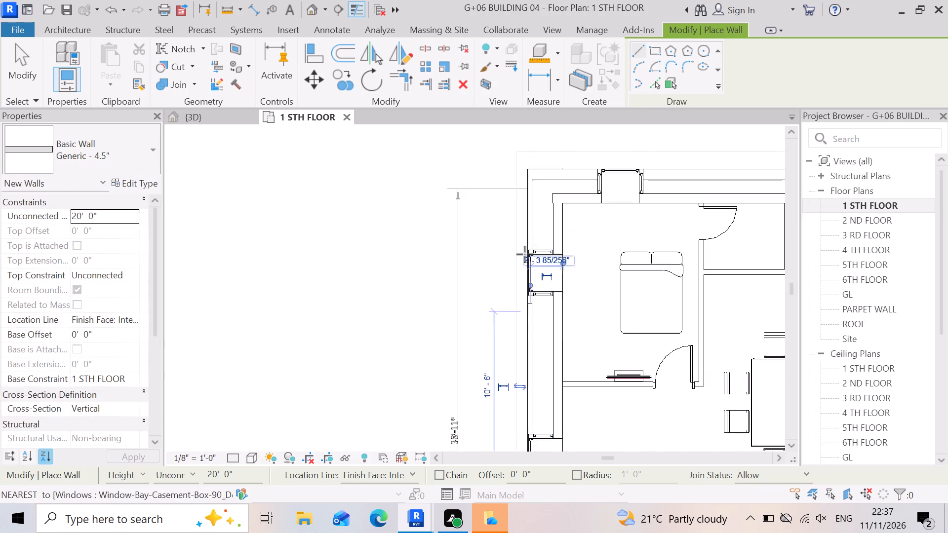
scroll(525, 254, up, 9)
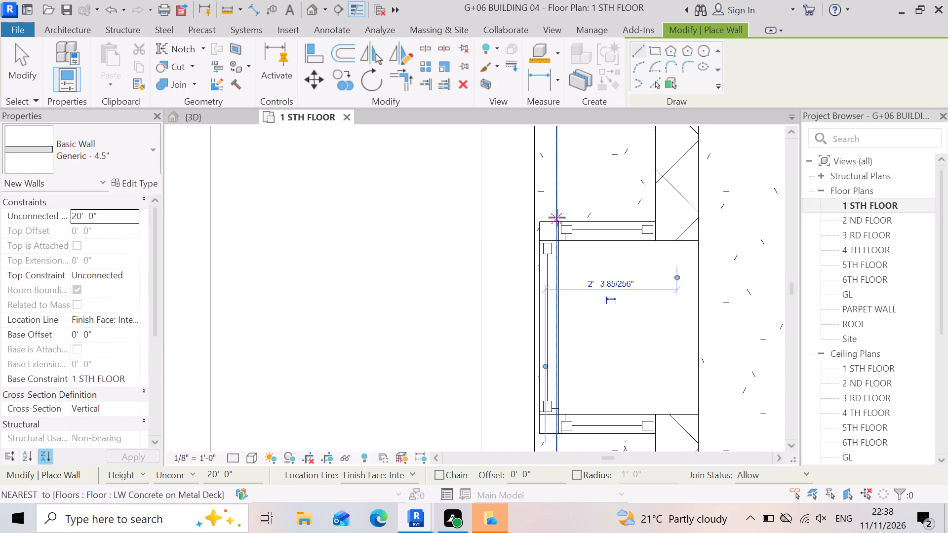
click(556, 216)
scroll(570, 291, down, 10)
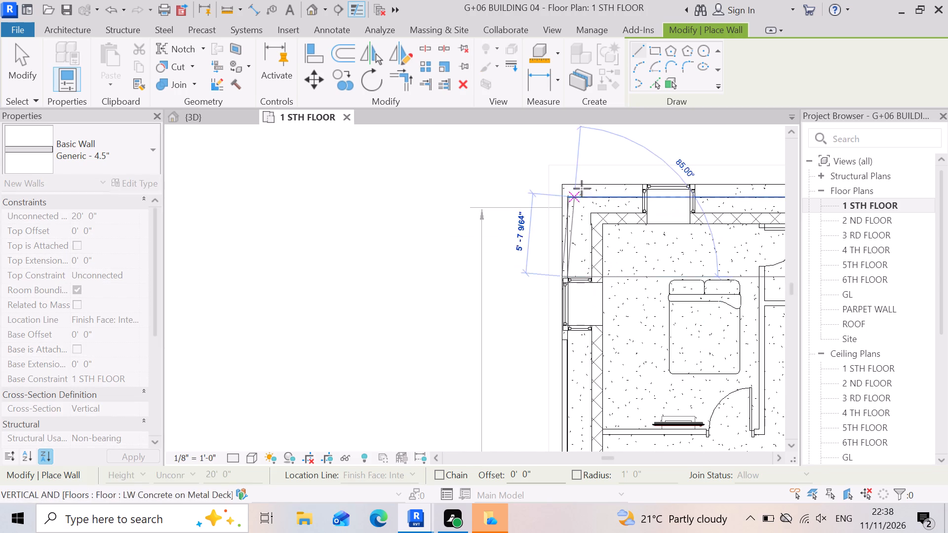
scroll(563, 179, up, 4)
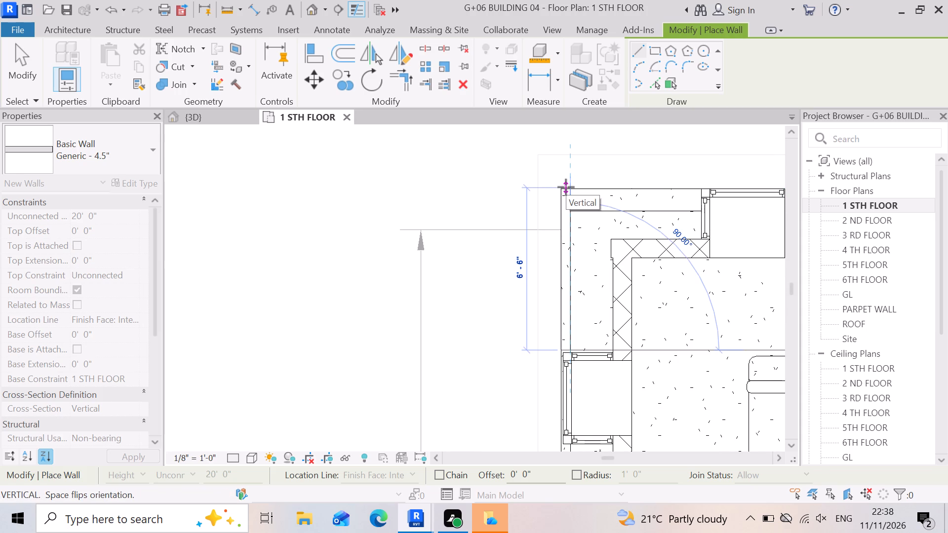
click(563, 210)
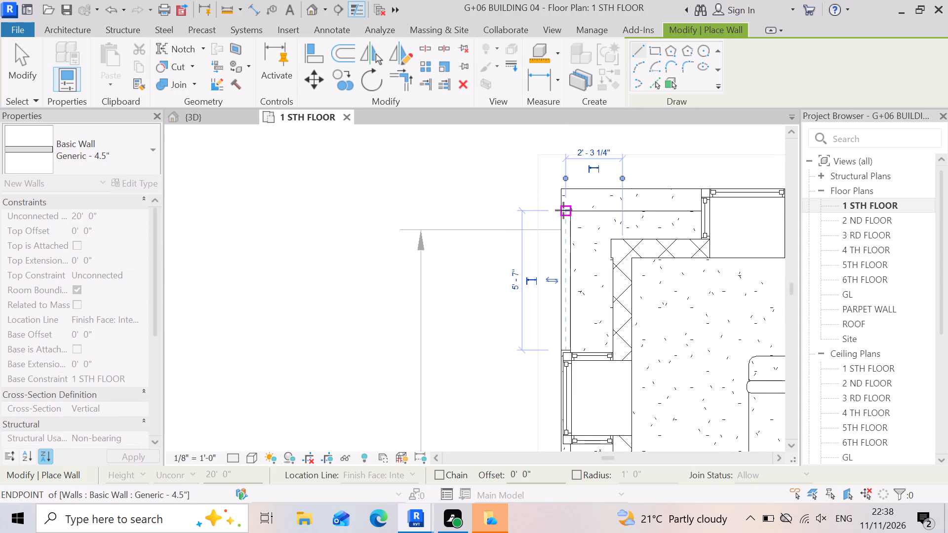
key(Escape)
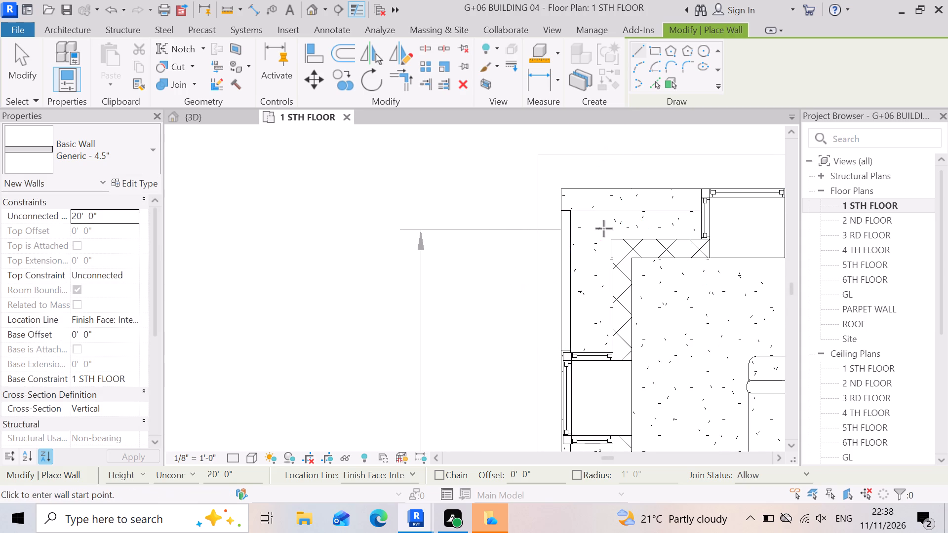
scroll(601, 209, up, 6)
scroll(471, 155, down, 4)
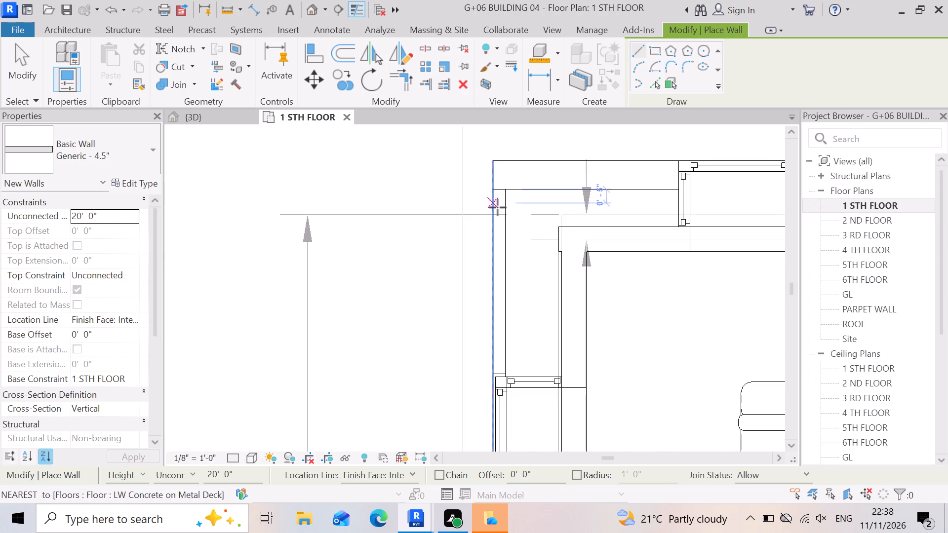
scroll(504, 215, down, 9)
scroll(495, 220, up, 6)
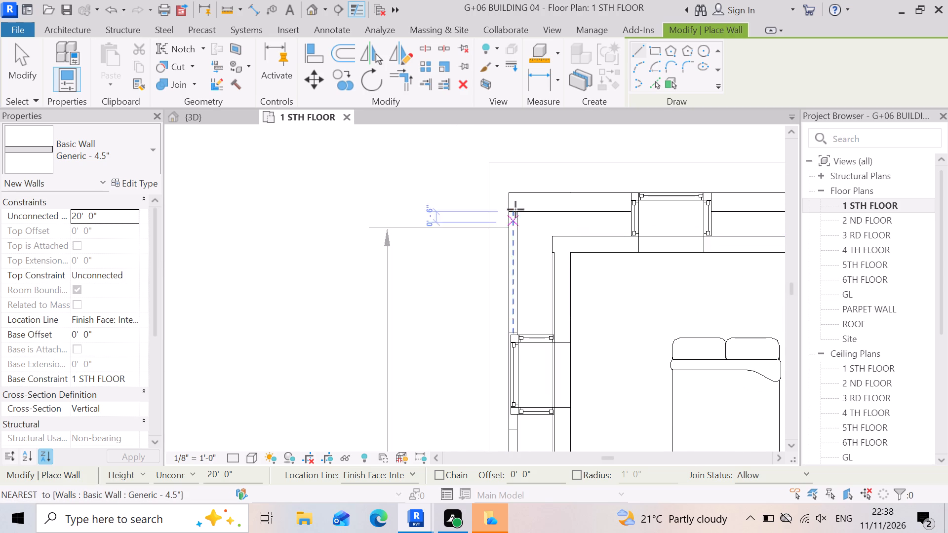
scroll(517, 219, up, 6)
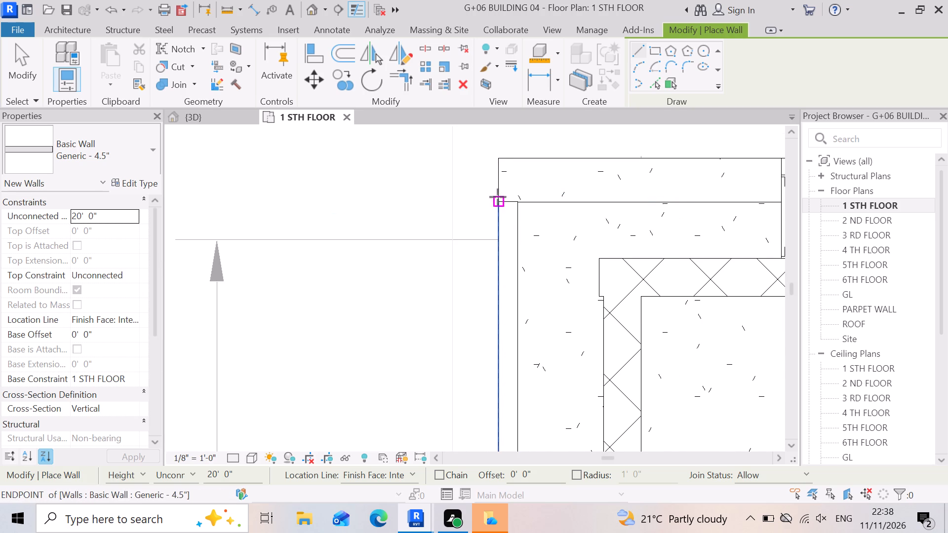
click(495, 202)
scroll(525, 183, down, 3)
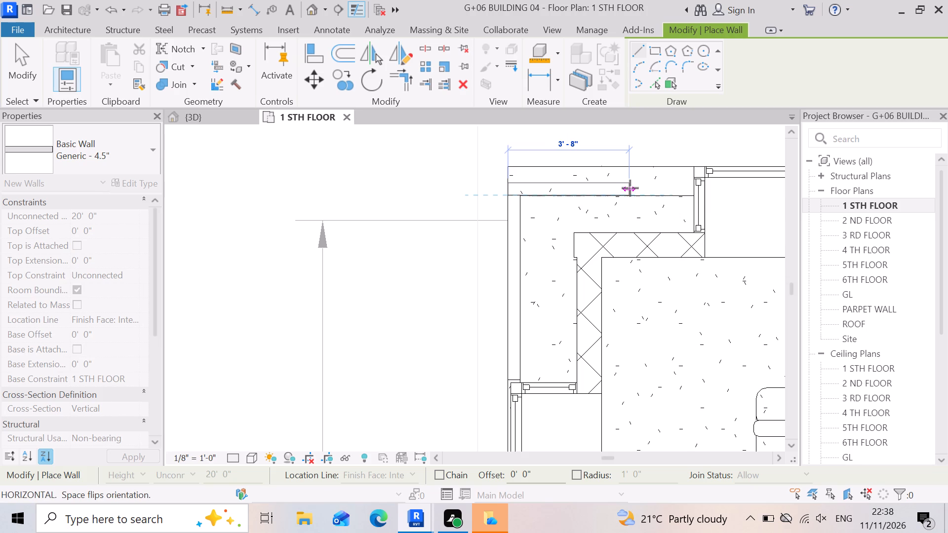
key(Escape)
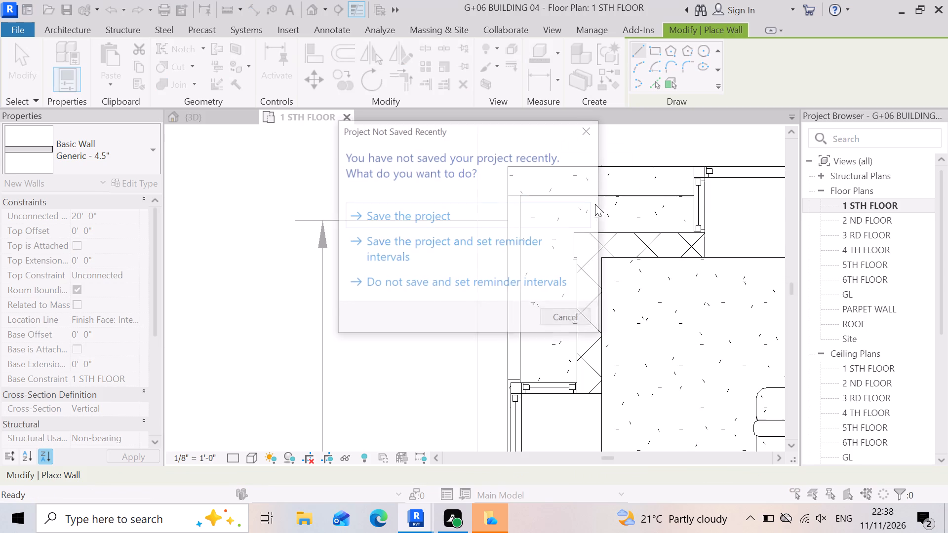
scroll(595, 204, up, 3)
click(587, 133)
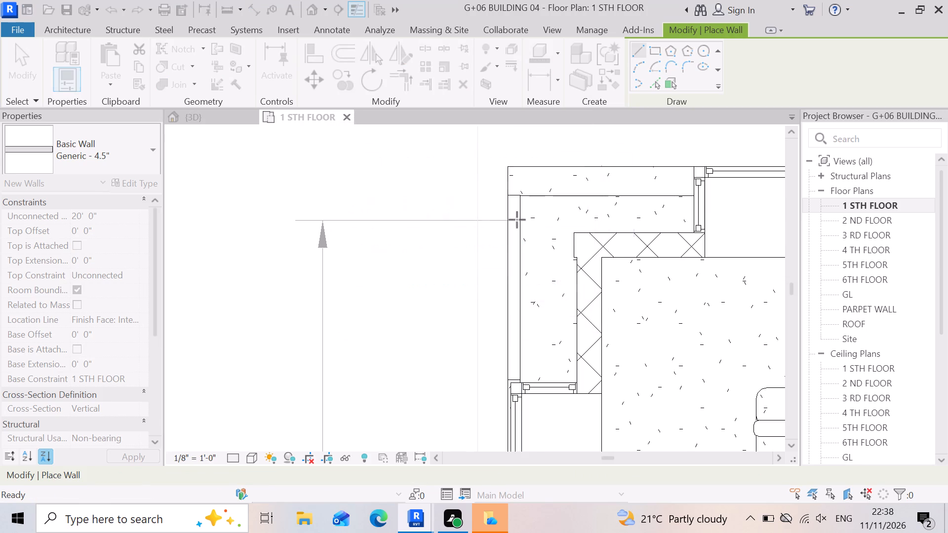
Draw a Generic - 4.5" wall about 5' 7" long on the slab's rear edge, from the corner to the first rear window bay.
scroll(507, 193, up, 4)
click(513, 150)
scroll(513, 170, down, 5)
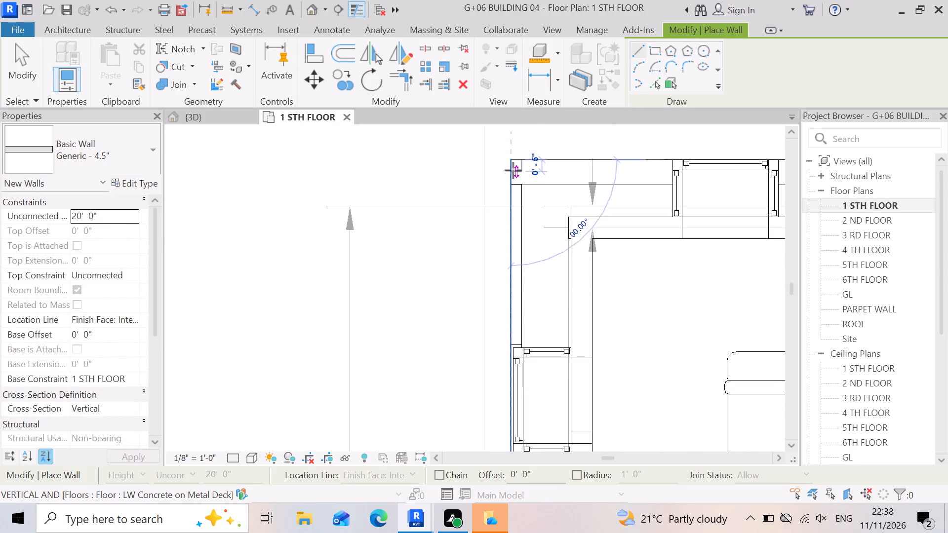
scroll(670, 166, up, 3)
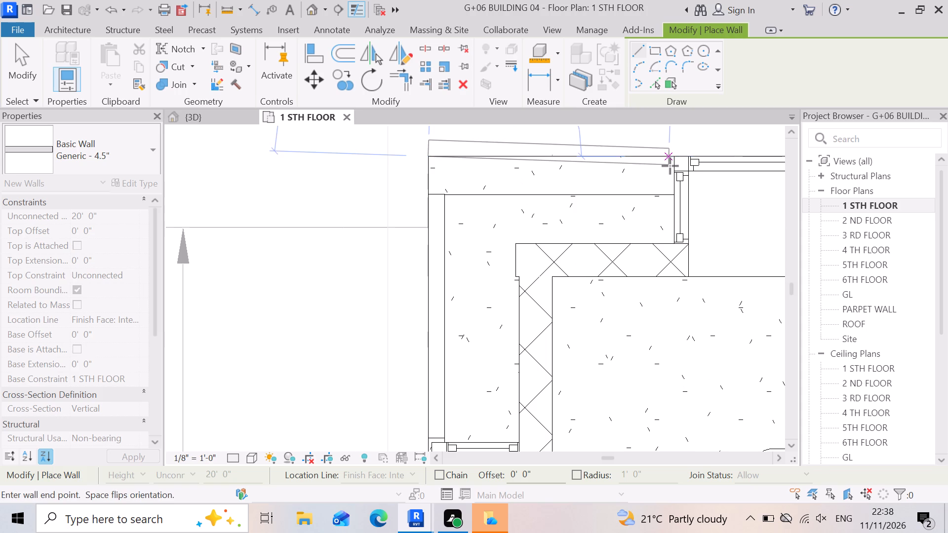
key(space)
scroll(671, 150, up, 3)
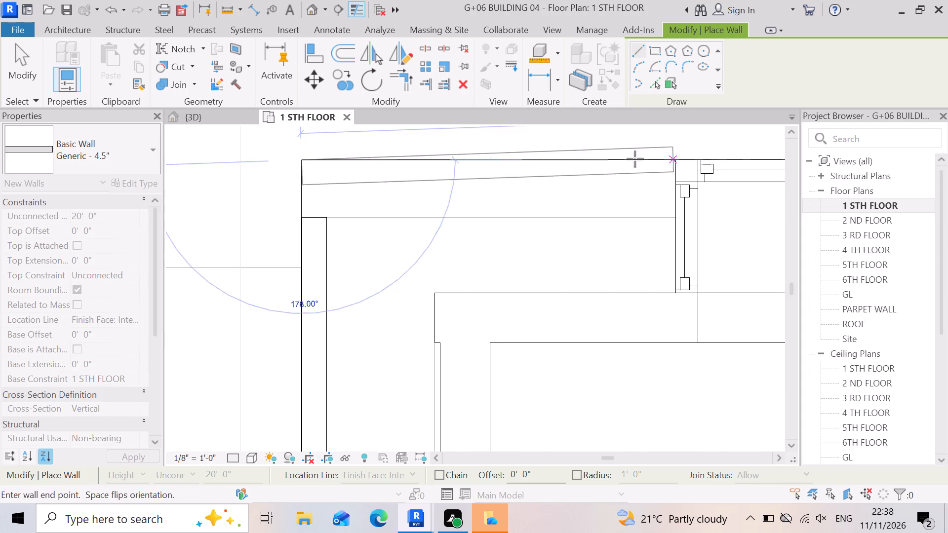
click(675, 162)
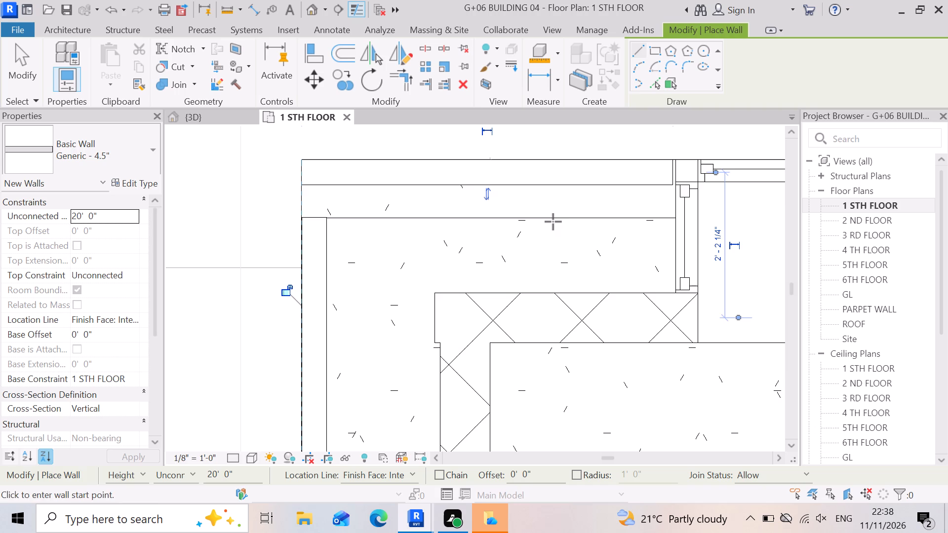
Draw a Generic - 4.5" wall about 18' 10" long on the slab's rear edge, between the first and second rear window bays.
scroll(516, 209, down, 8)
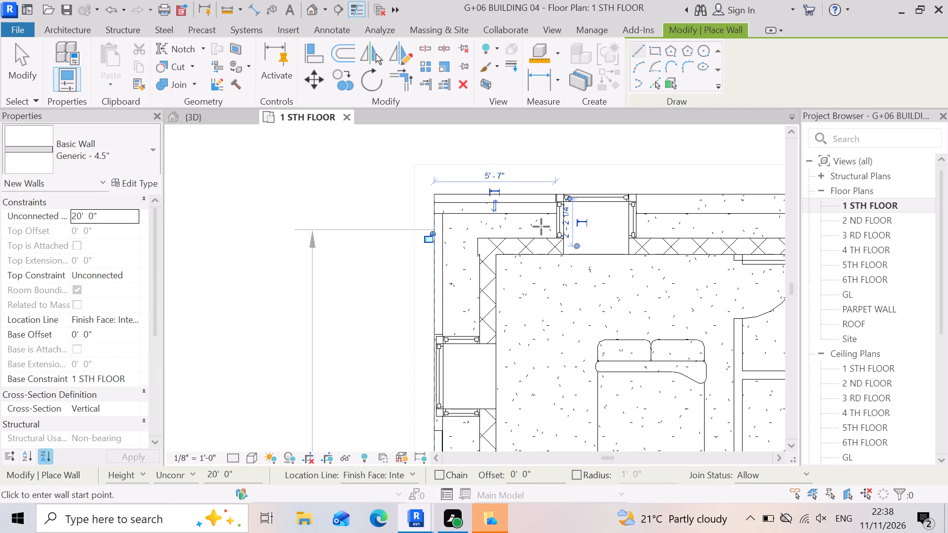
scroll(541, 226, up, 2)
scroll(575, 199, up, 13)
scroll(438, 203, down, 9)
scroll(728, 185, up, 5)
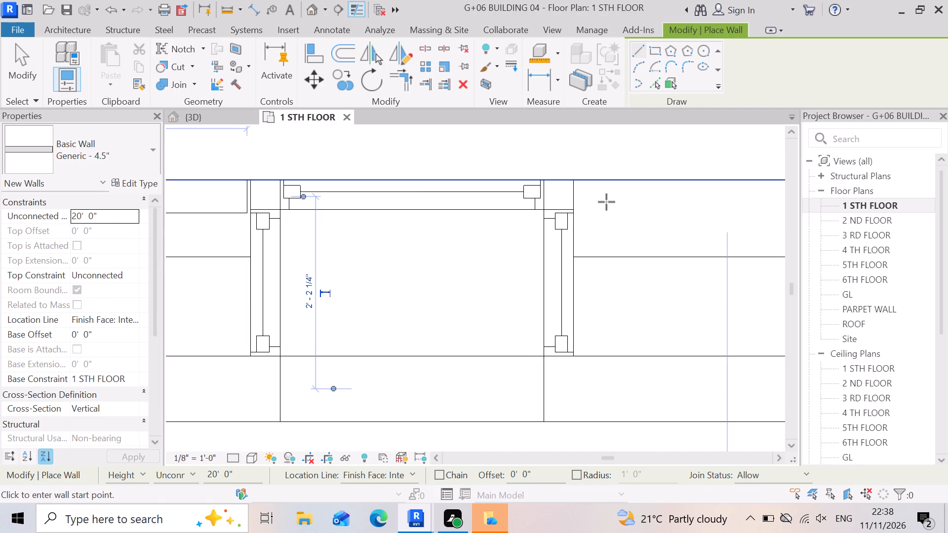
scroll(578, 194, down, 9)
scroll(677, 177, up, 3)
scroll(569, 194, up, 1)
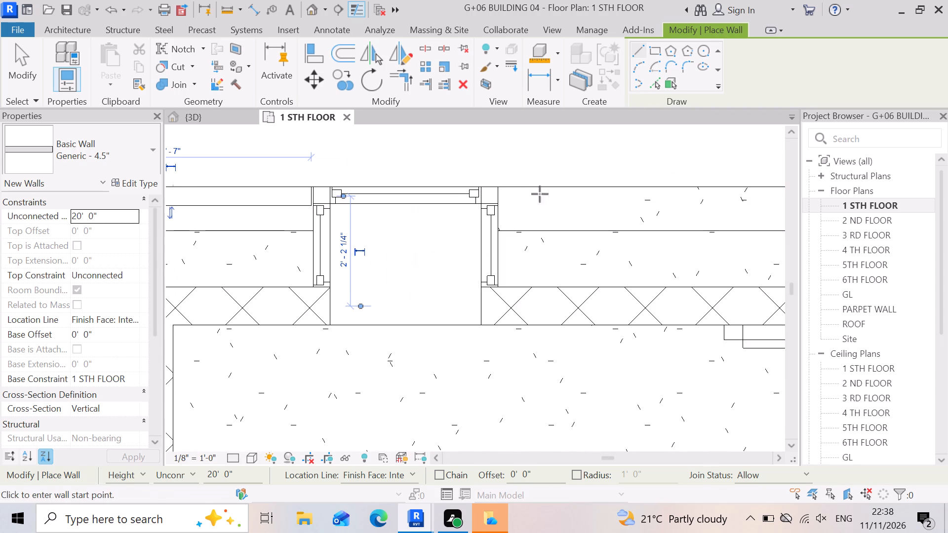
click(521, 189)
scroll(508, 206, down, 14)
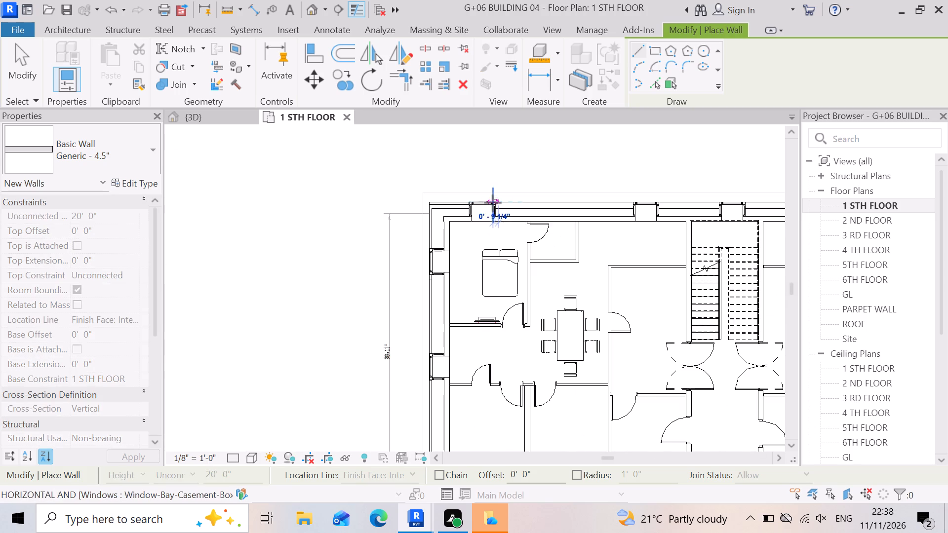
scroll(628, 203, up, 7)
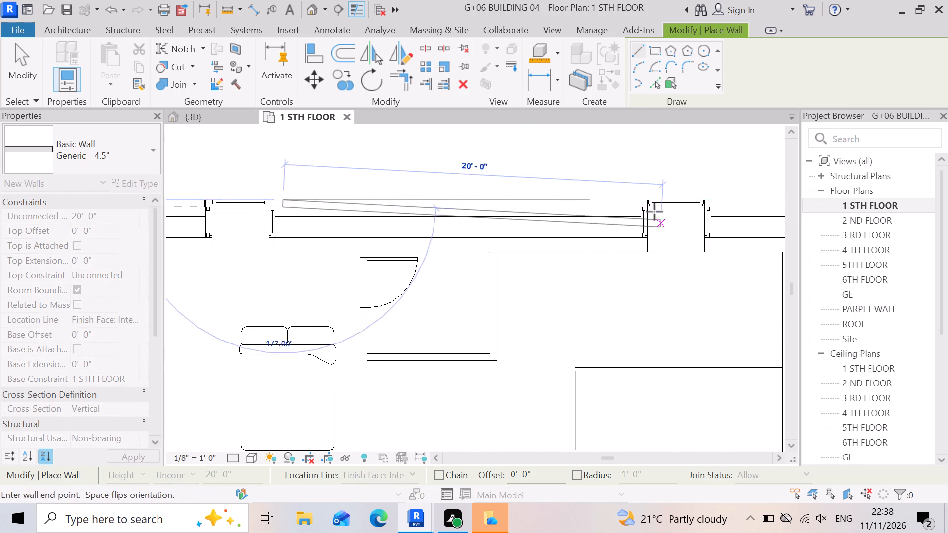
scroll(639, 191, up, 5)
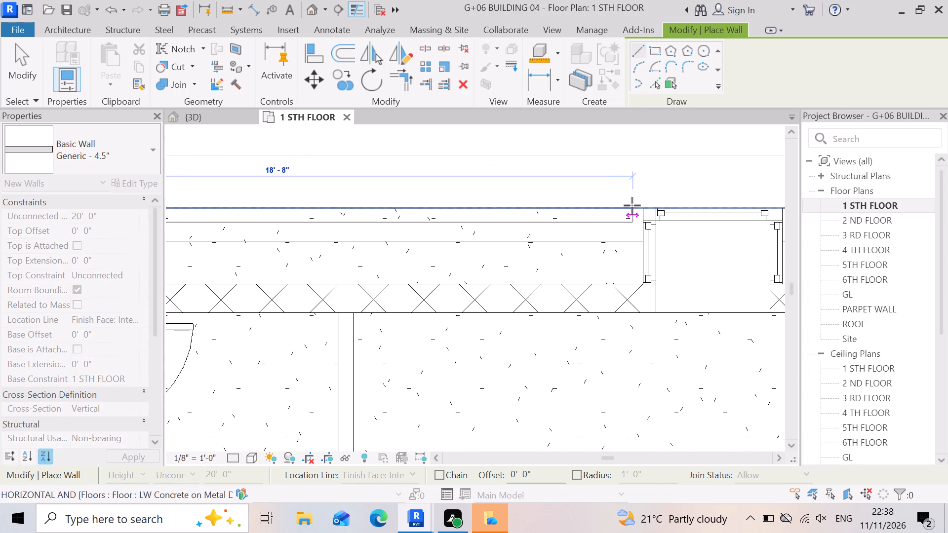
click(638, 203)
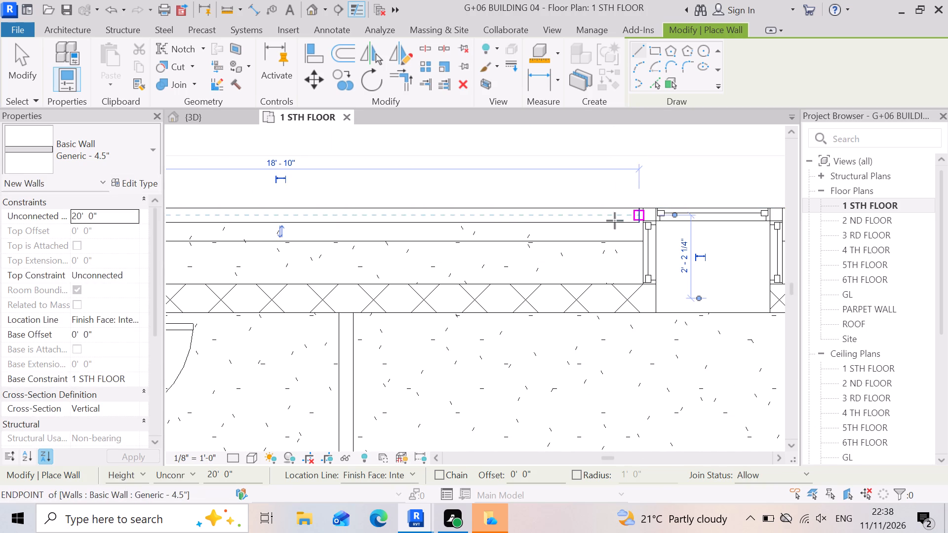
Draw a Generic - 4.5" wall about 7' long on the slab's rear edge, between the second and third rear window bays.
scroll(513, 202, down, 7)
scroll(696, 213, up, 6)
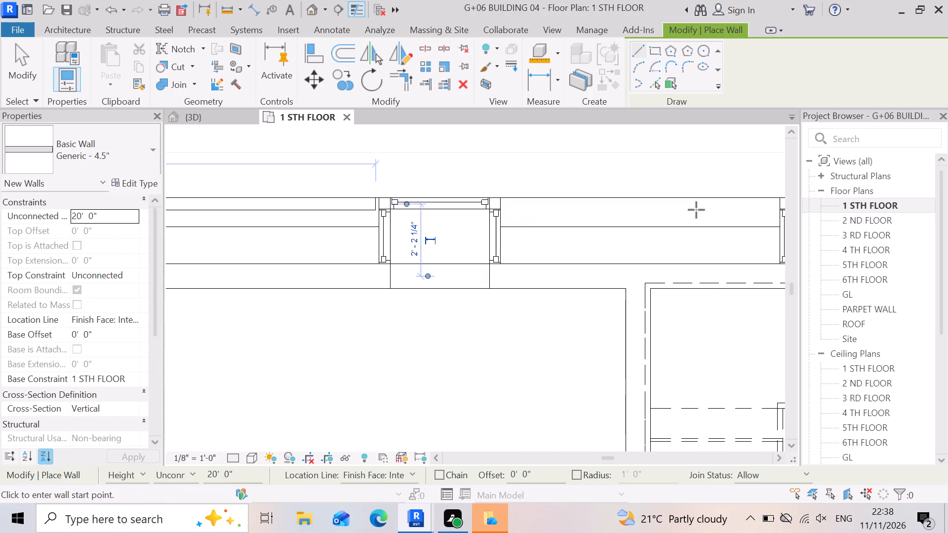
click(530, 198)
scroll(652, 218, down, 4)
scroll(714, 220, up, 2)
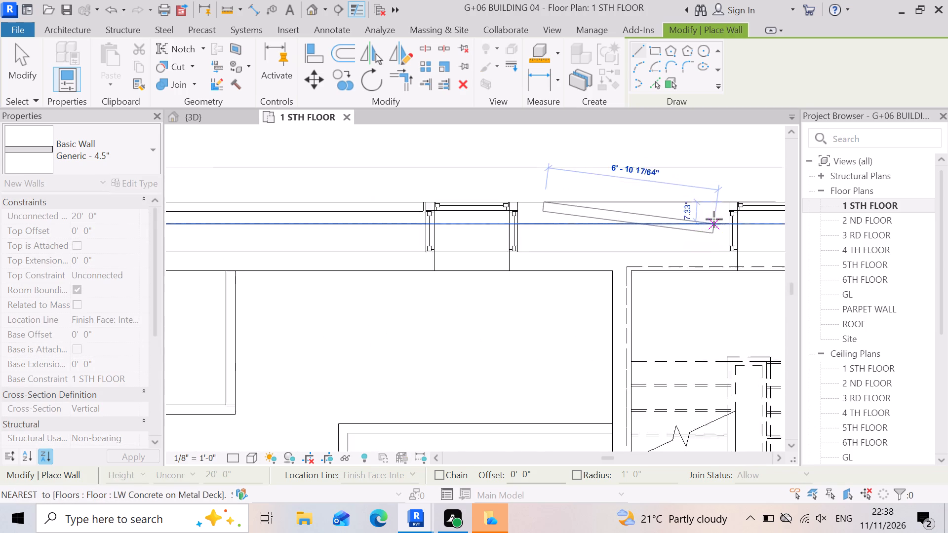
scroll(714, 219, up, 3)
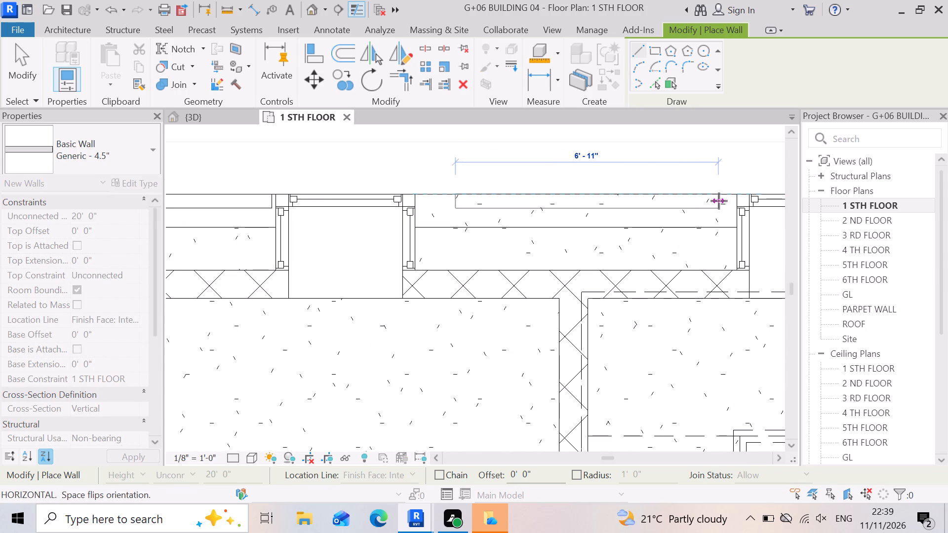
click(730, 197)
Draw a Generic - 4.5" wall about 27' 2" long on the slab's rear edge, from beyond the third rear window bay to the fourth.
scroll(501, 189, down, 8)
scroll(680, 193, up, 9)
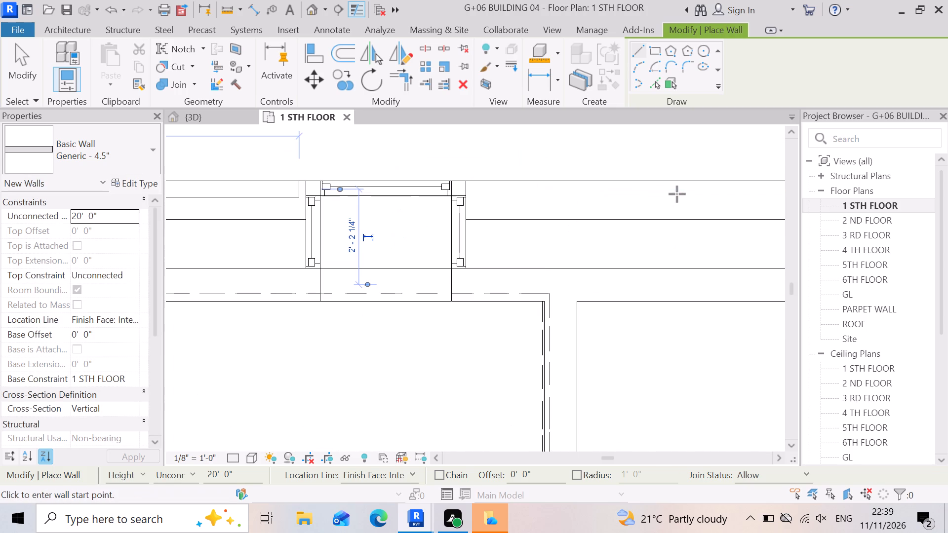
click(532, 184)
scroll(496, 187, down, 10)
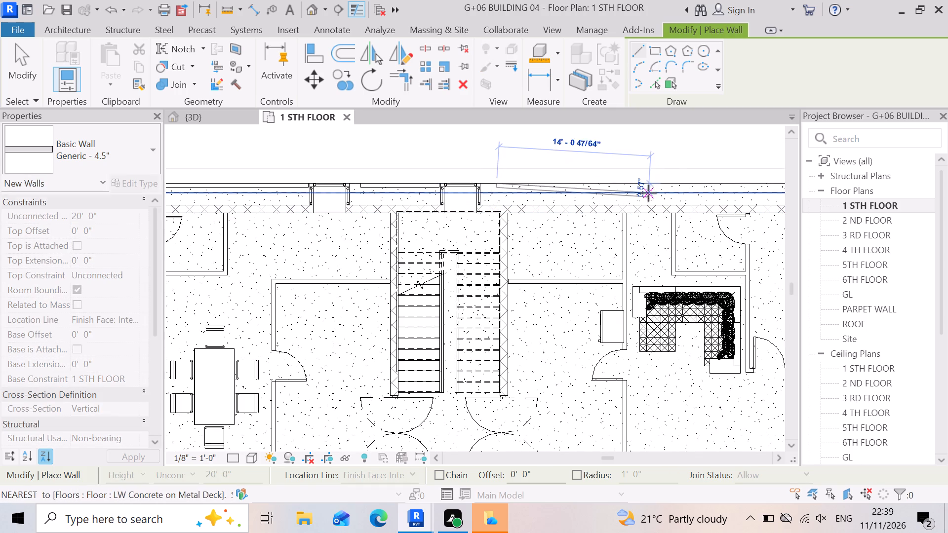
scroll(656, 194, down, 5)
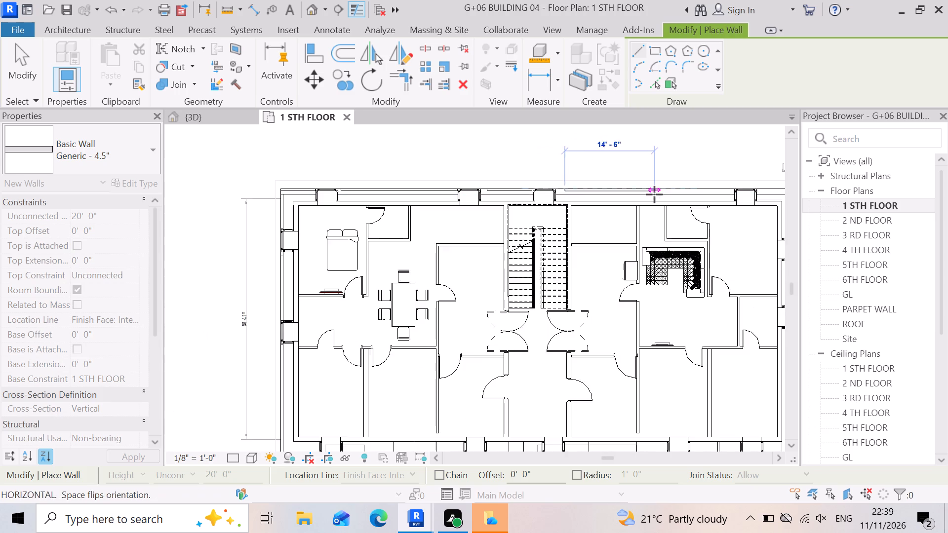
scroll(654, 194, down, 5)
scroll(665, 197, up, 15)
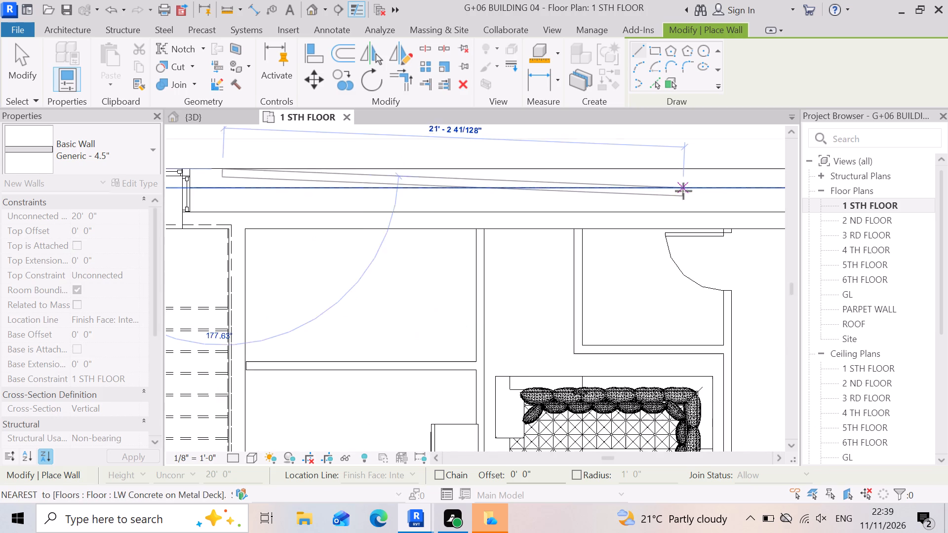
scroll(633, 179, down, 5)
scroll(696, 177, up, 4)
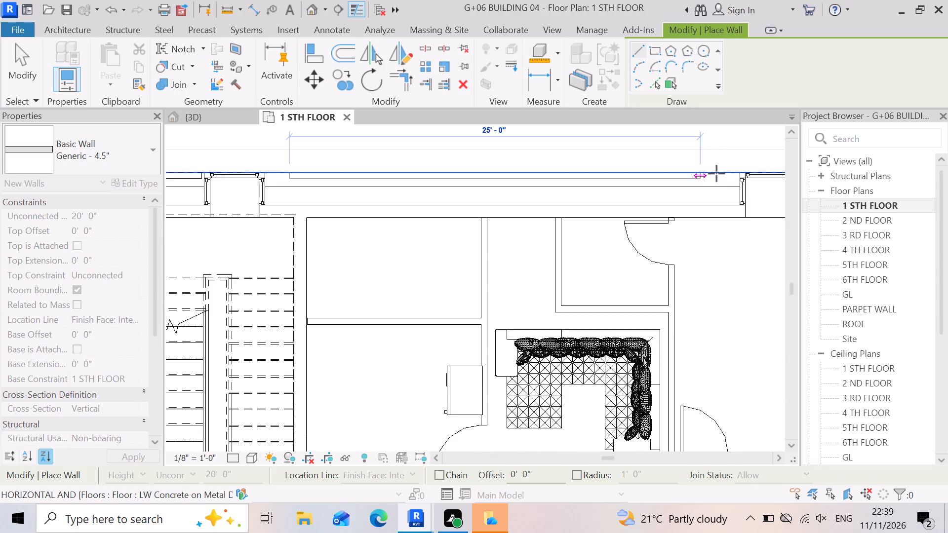
scroll(716, 173, up, 2)
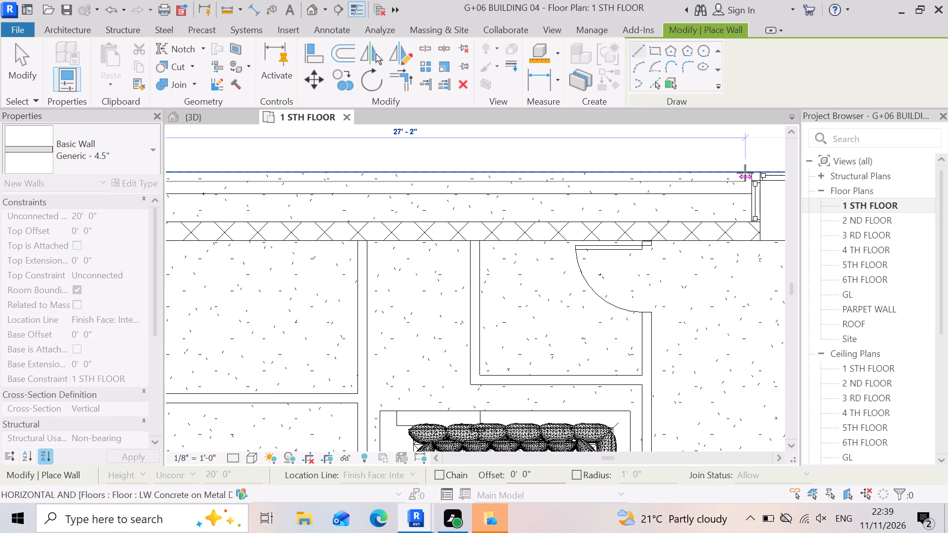
click(745, 173)
Draw a Generic - 4.5" wall about 6' long on the slab's rear edge, from beyond the fourth rear window bay to the far corner.
scroll(564, 184, down, 9)
scroll(686, 178, up, 2)
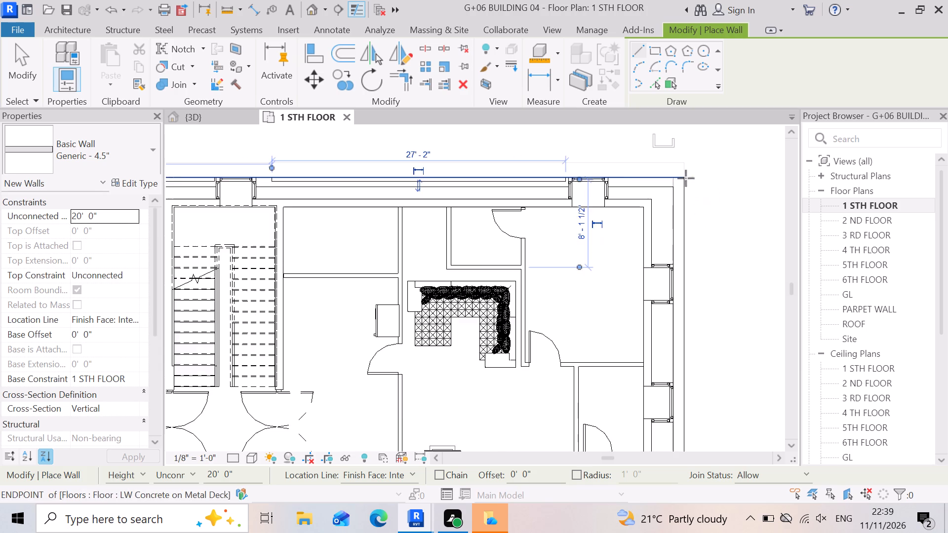
scroll(686, 178, up, 7)
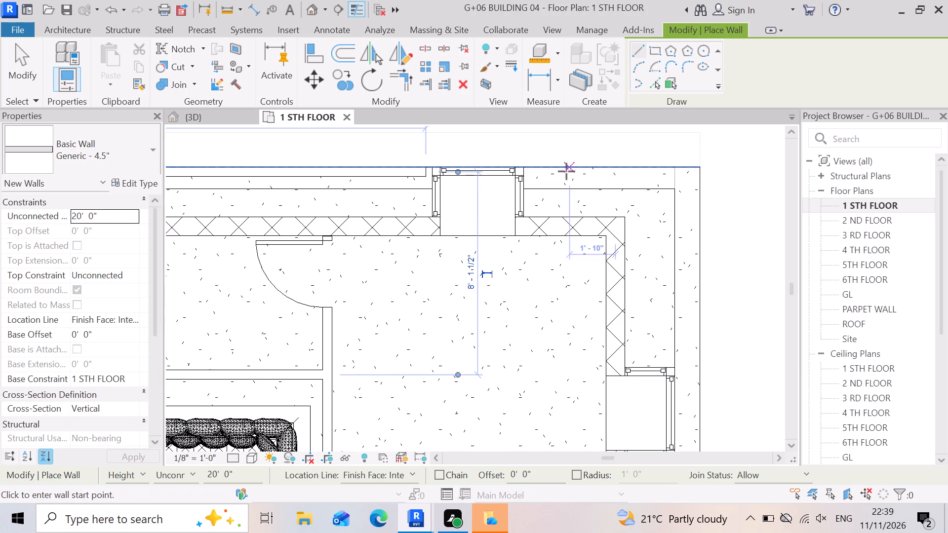
click(552, 171)
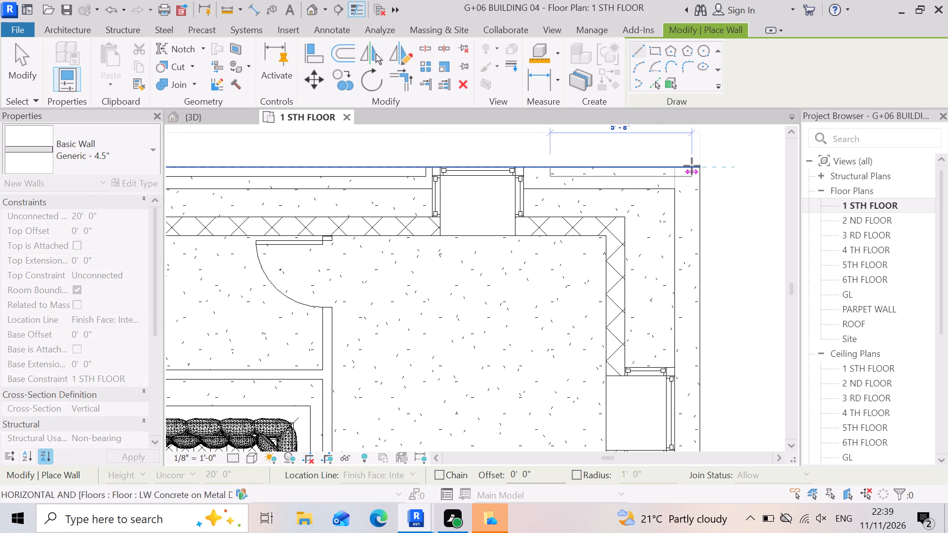
click(705, 171)
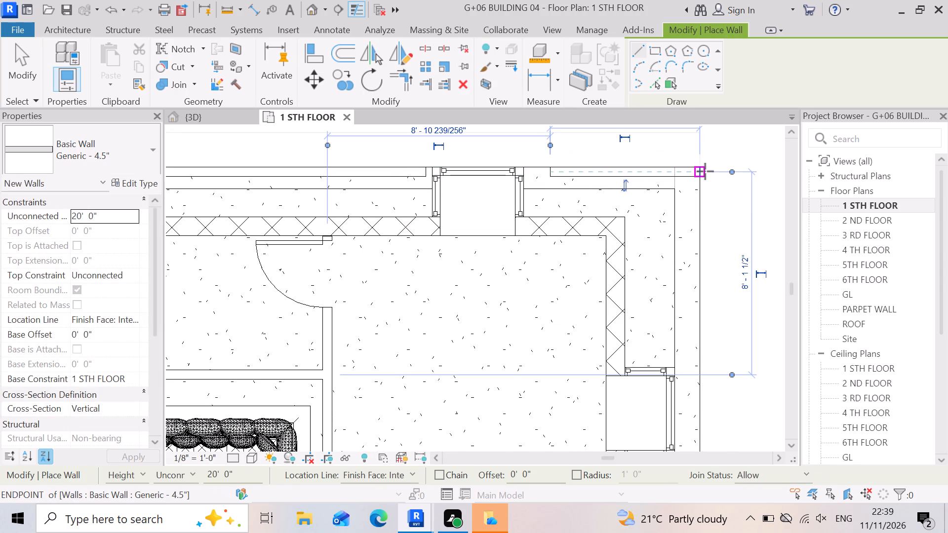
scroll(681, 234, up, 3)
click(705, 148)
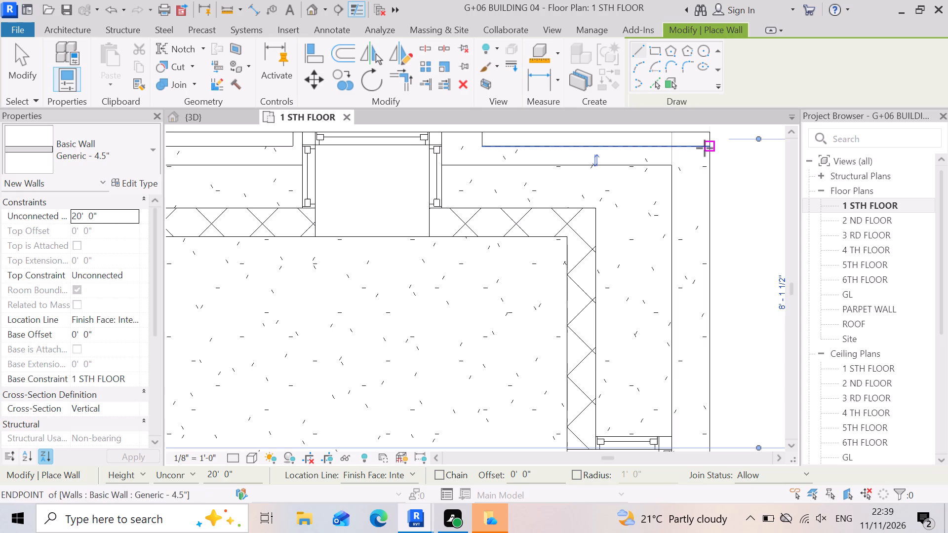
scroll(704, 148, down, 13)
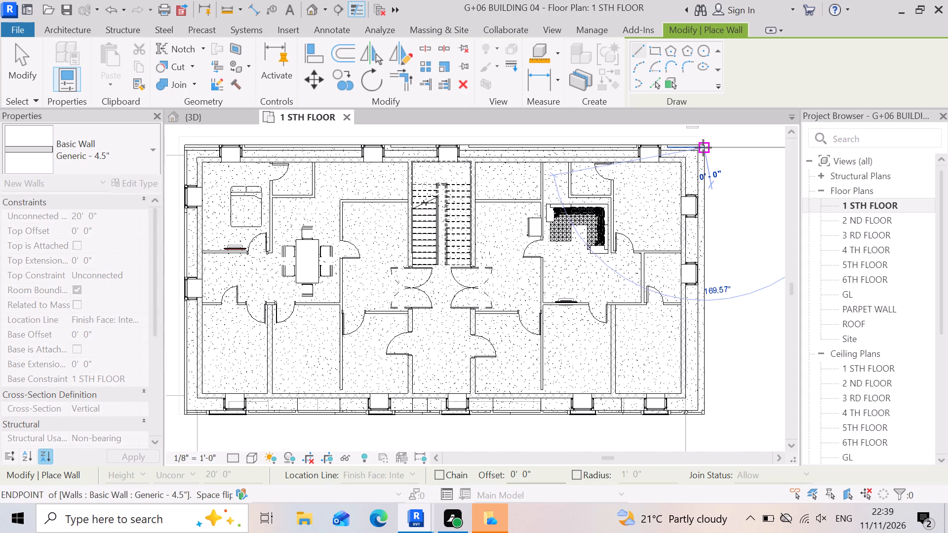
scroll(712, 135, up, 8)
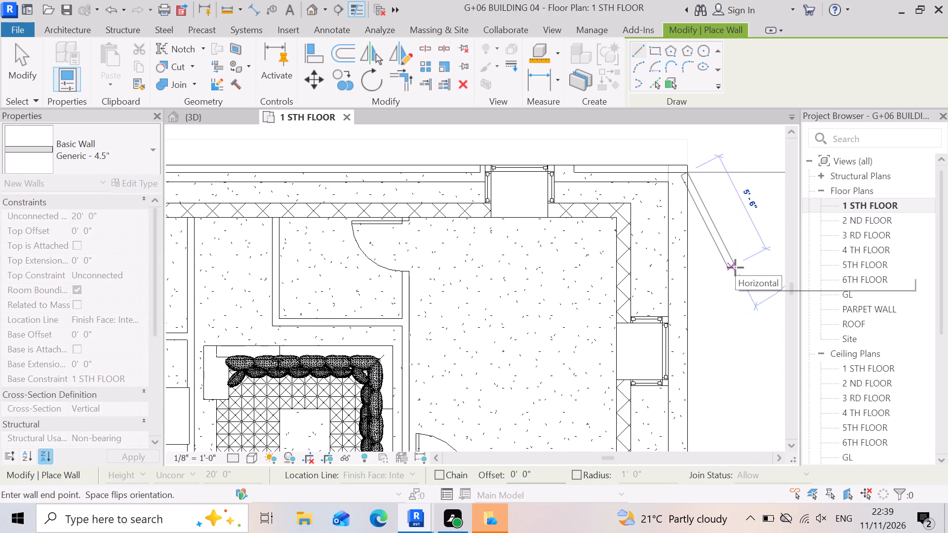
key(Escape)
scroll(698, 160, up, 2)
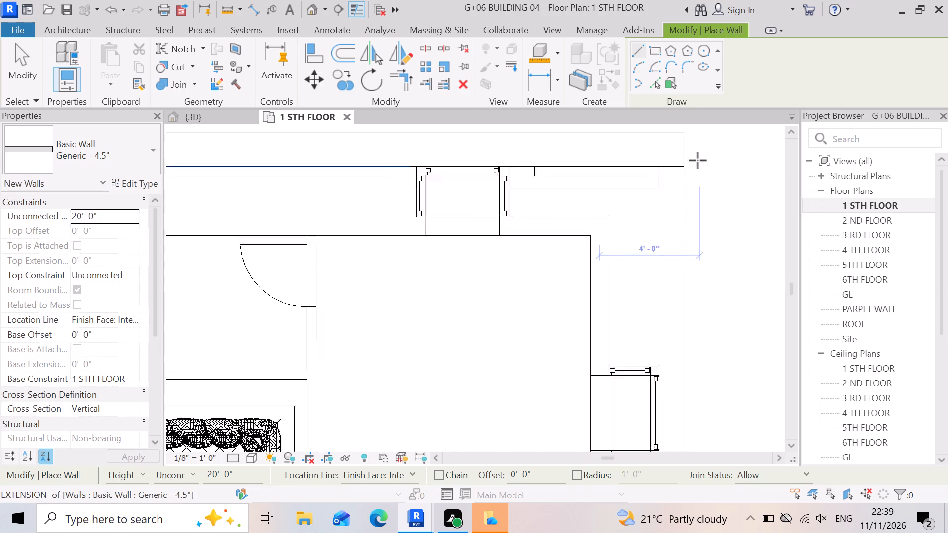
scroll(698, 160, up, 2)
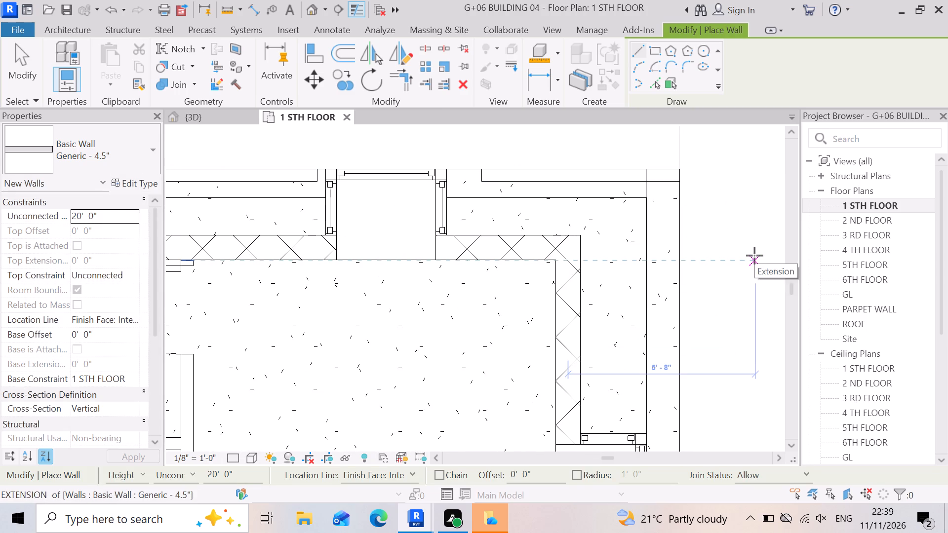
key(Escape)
Nudge the last rear 4.5" wall about 1' along the slab edge, away from the corner and towards the fourth rear window bay.
click(671, 183)
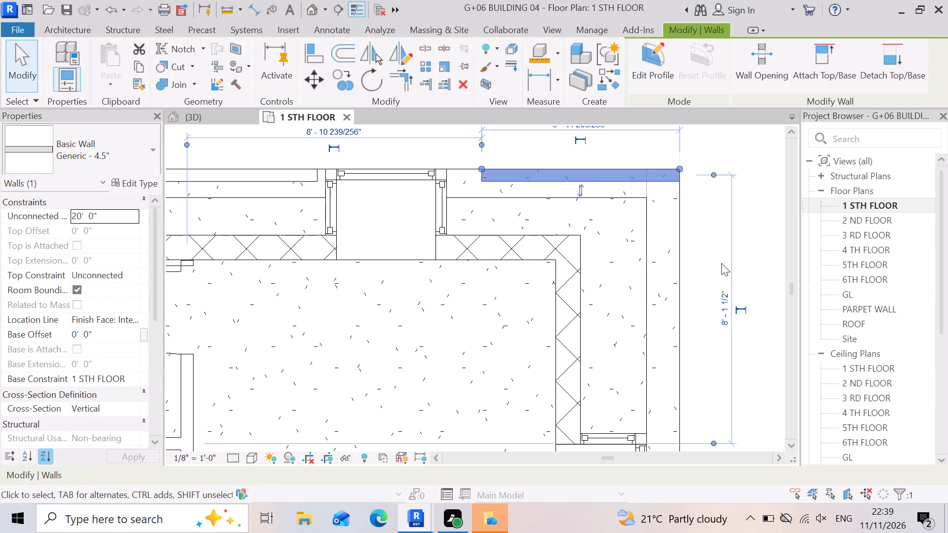
key(Left)
key(Left)
key(Left)
key(Left)
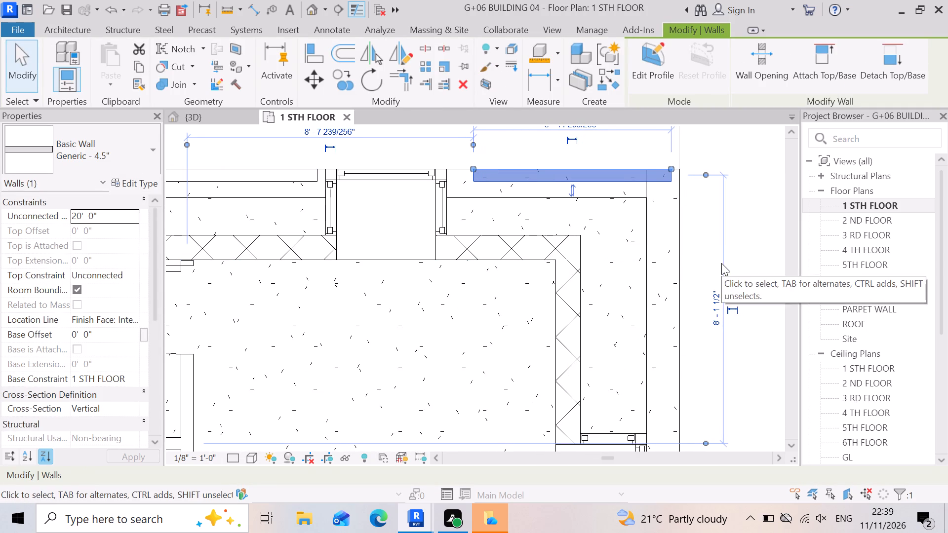
key(Left)
key(Left)
key(Left)
key(Left)
key(Left)
key(Left)
key(Left)
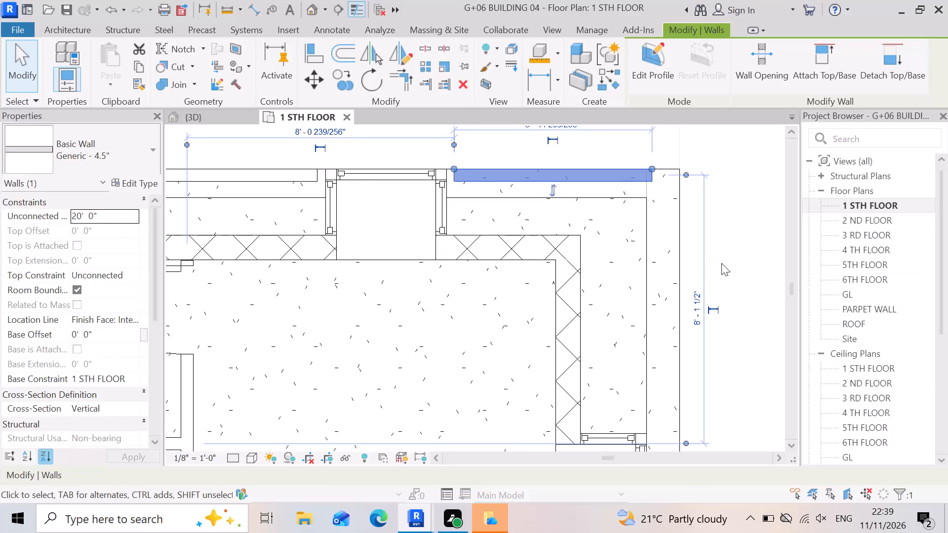
key(Left)
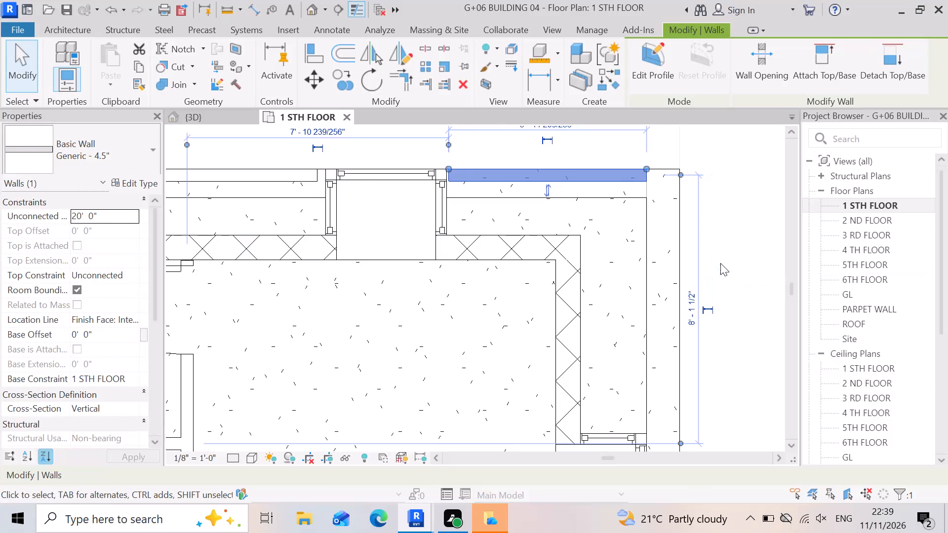
scroll(712, 219, down, 4)
click(741, 282)
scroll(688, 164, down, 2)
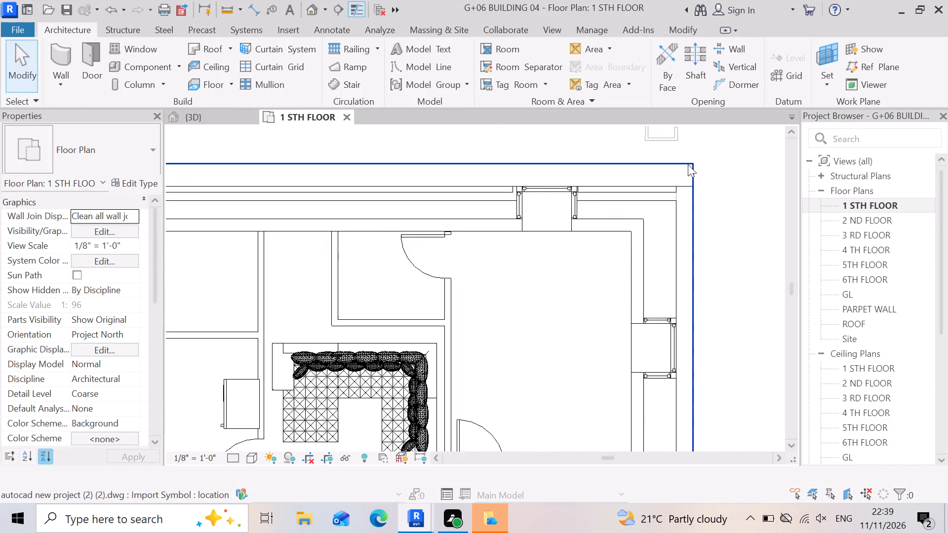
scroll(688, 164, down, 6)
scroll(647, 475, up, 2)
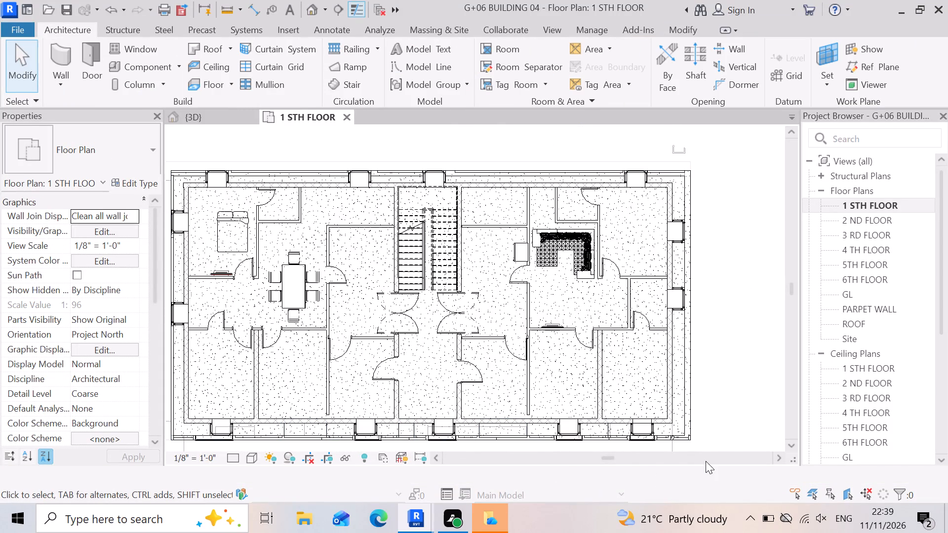
Extend the last rear 4.5" wall to the slab's outer corner, making it about 7' long.
scroll(706, 461, up, 15)
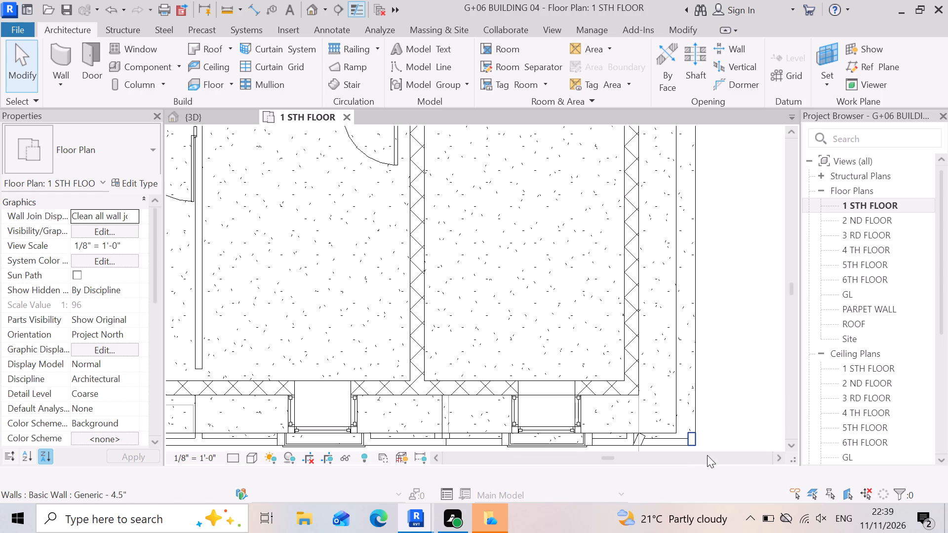
scroll(719, 402, up, 3)
scroll(694, 411, down, 12)
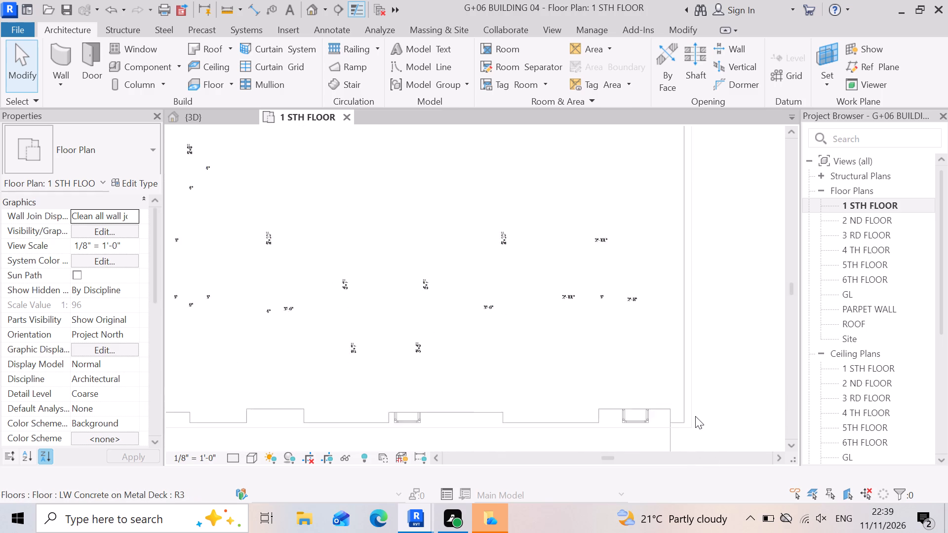
scroll(741, 142, up, 11)
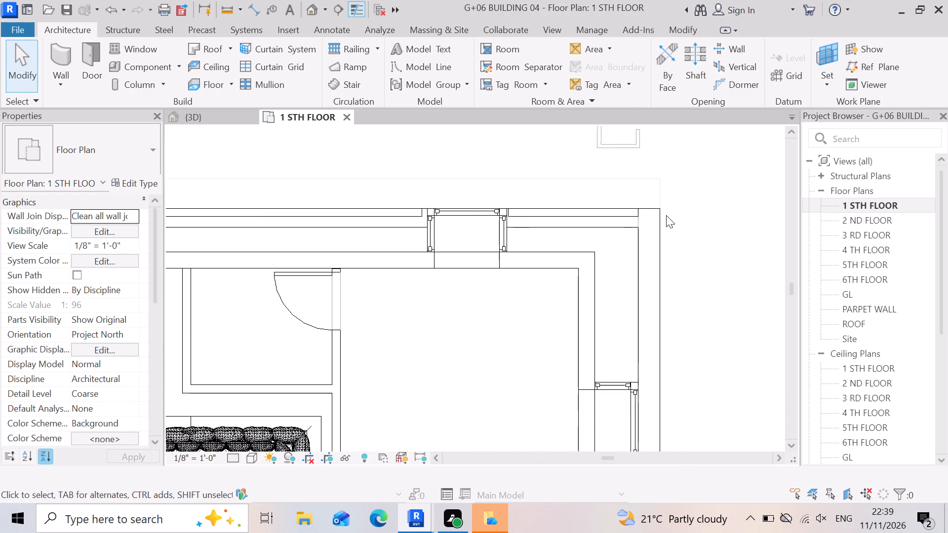
scroll(666, 215, up, 5)
click(597, 210)
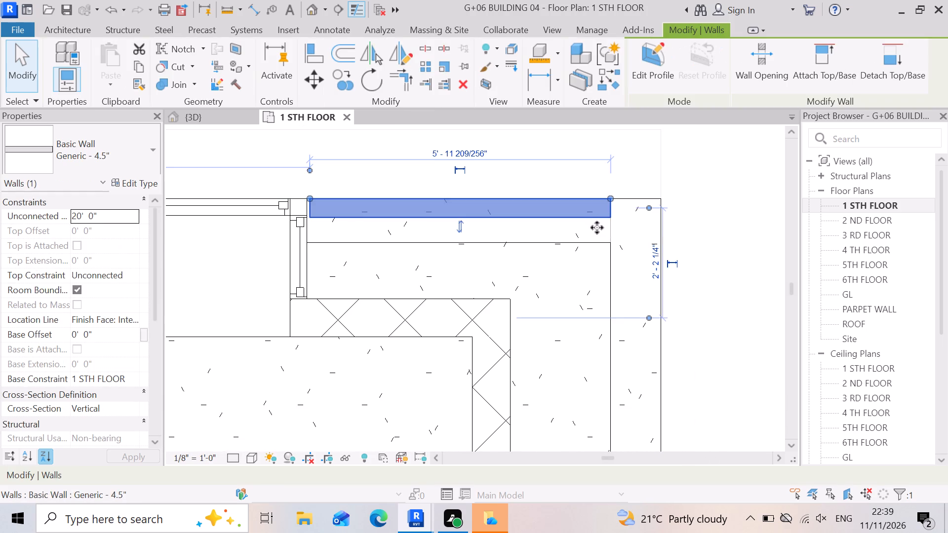
drag(612, 197, 648, 200)
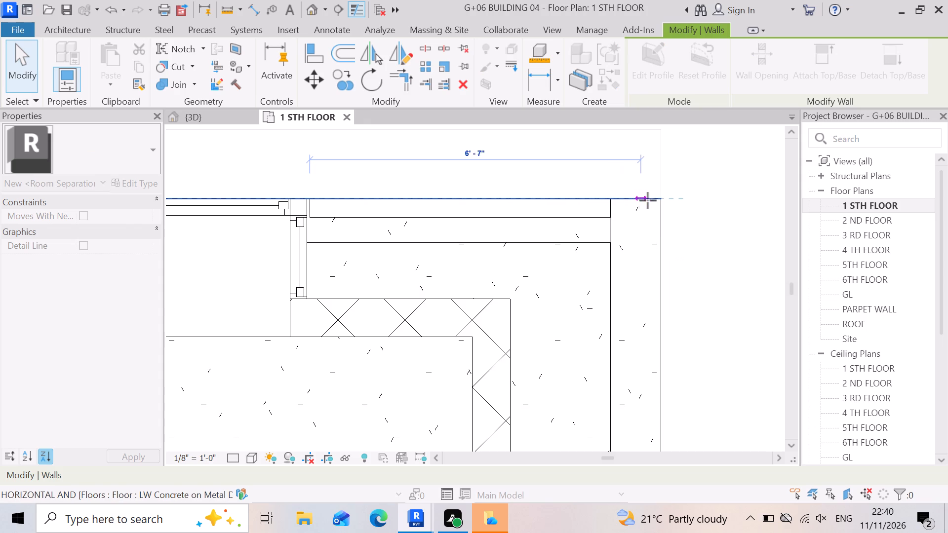
drag(648, 200, 662, 201)
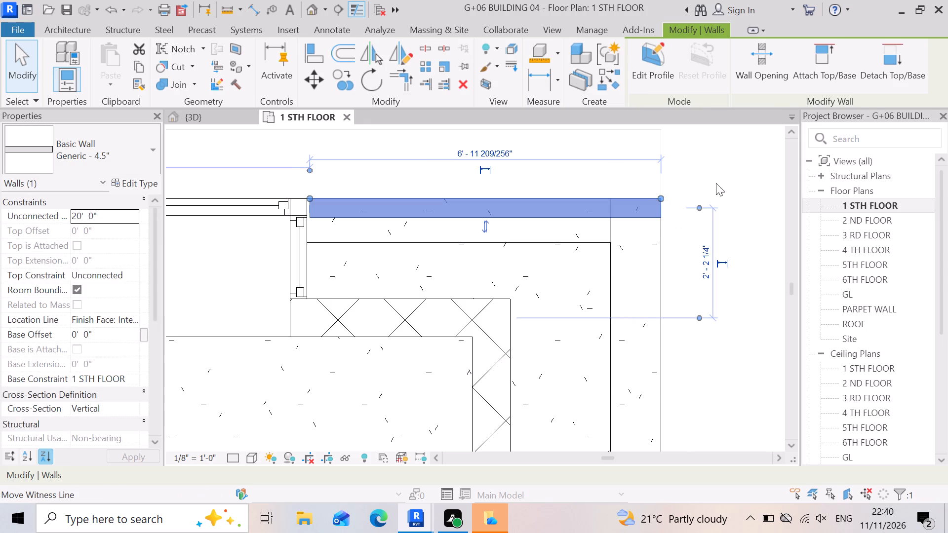
click(716, 182)
Examine the rear 4.5" walls between the window bays and the slab edges at both building corners.
scroll(650, 219, down, 4)
scroll(702, 294, down, 4)
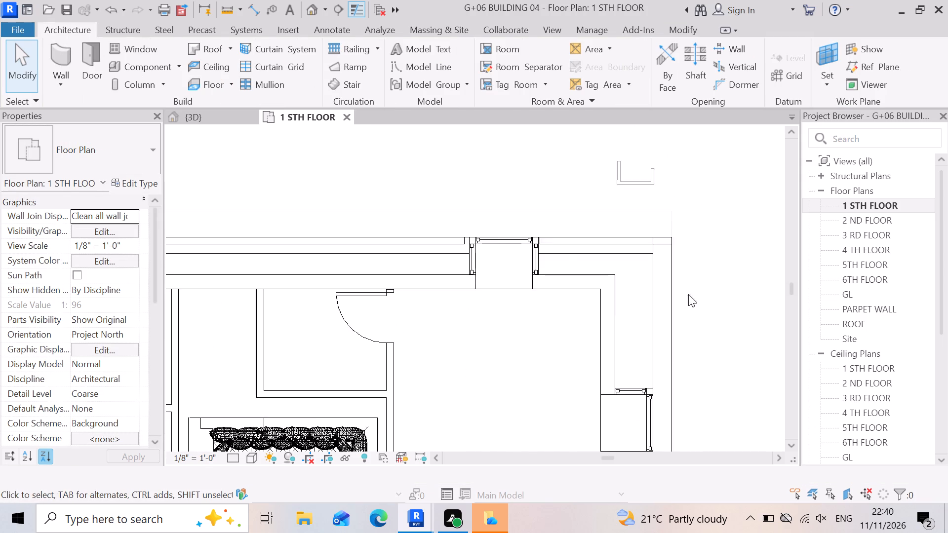
scroll(680, 279, up, 6)
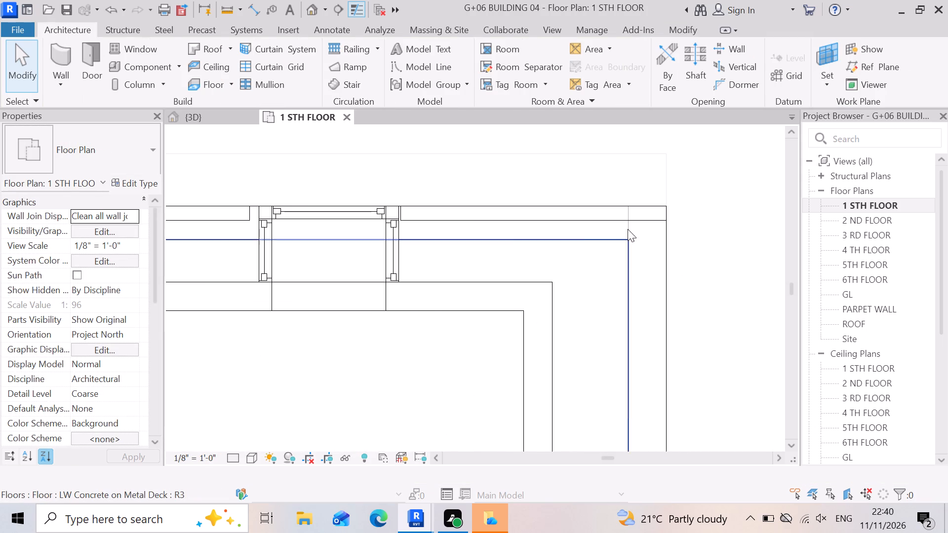
scroll(626, 214, down, 8)
scroll(657, 256, up, 3)
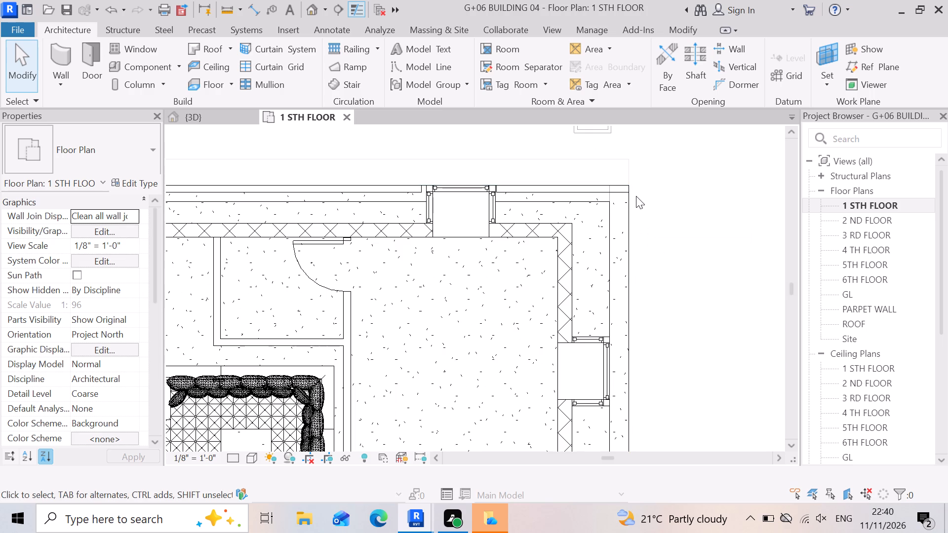
scroll(636, 195, up, 3)
scroll(617, 230, down, 5)
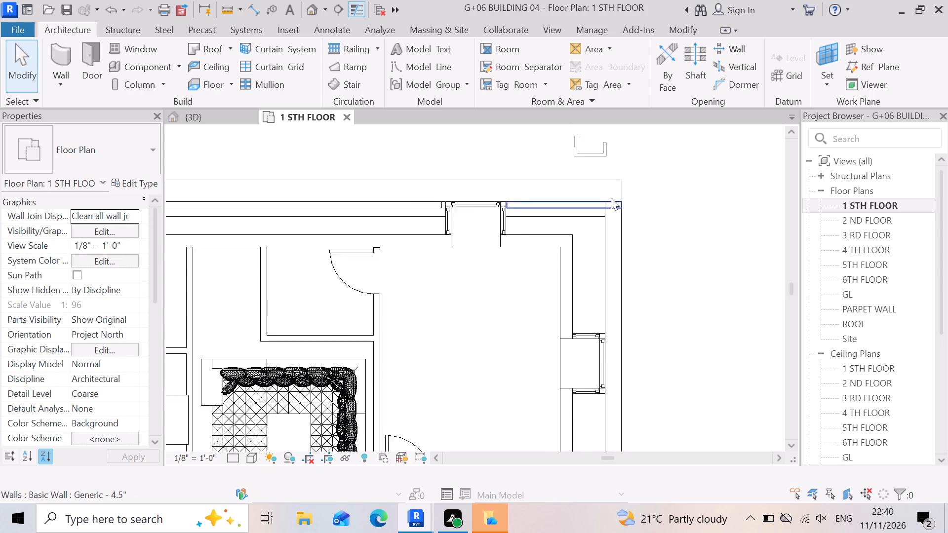
scroll(611, 197, down, 3)
scroll(618, 235, up, 3)
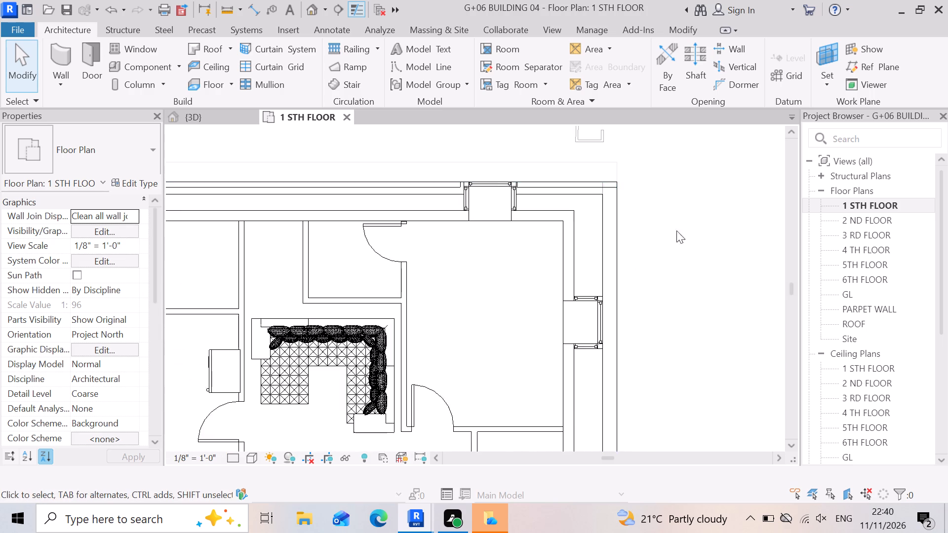
scroll(687, 233, down, 4)
scroll(496, 214, up, 6)
scroll(761, 211, up, 4)
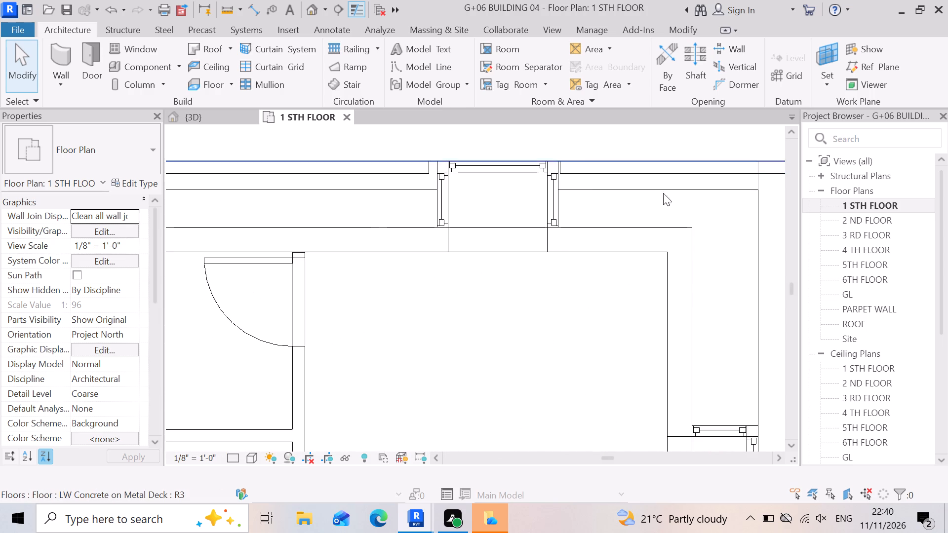
scroll(699, 220, down, 7)
scroll(302, 209, up, 4)
scroll(612, 305, down, 2)
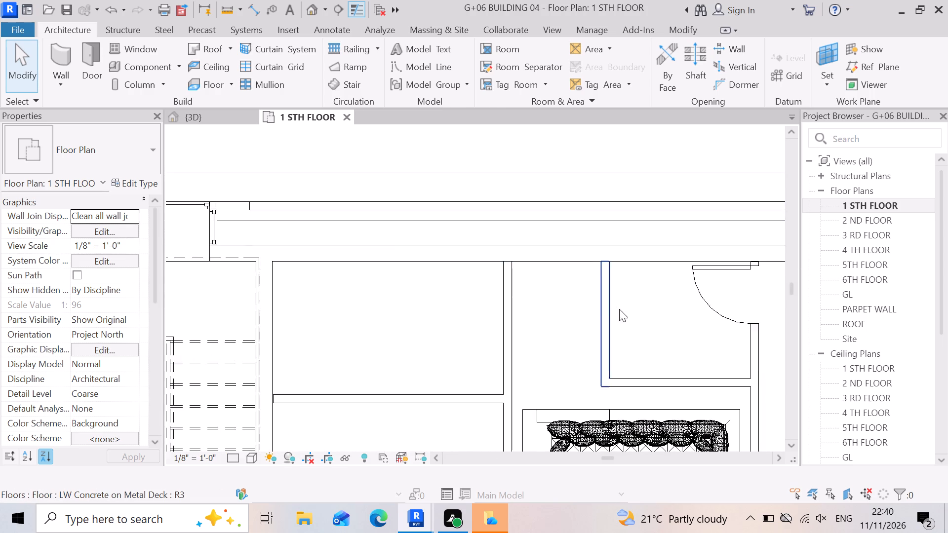
scroll(619, 309, down, 5)
scroll(286, 271, up, 6)
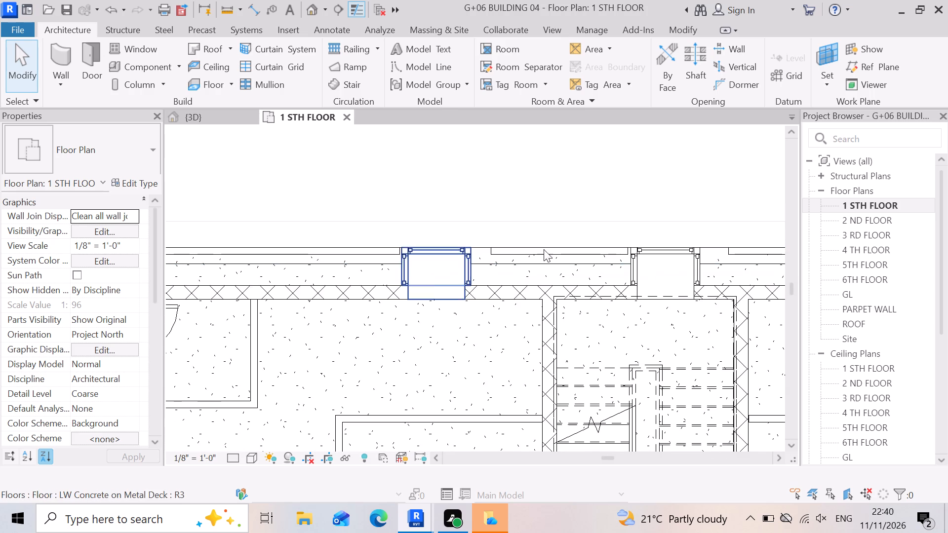
scroll(665, 268, down, 4)
scroll(385, 243, up, 7)
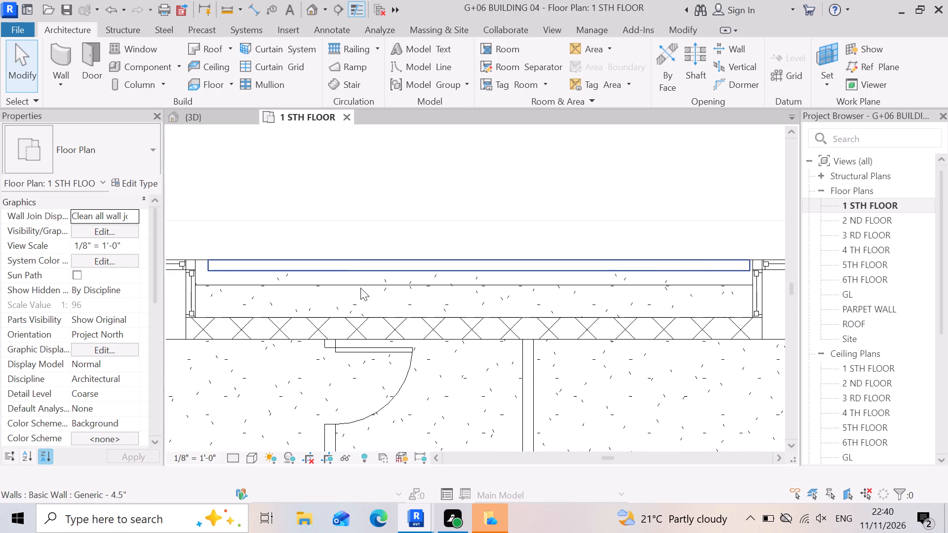
scroll(588, 297, down, 4)
scroll(308, 286, up, 6)
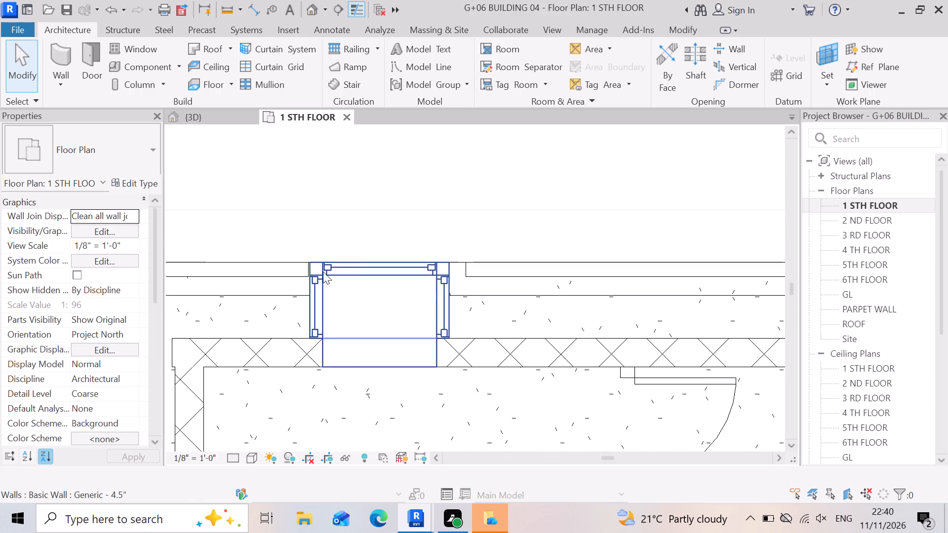
scroll(355, 262, down, 8)
scroll(415, 244, down, 4)
scroll(341, 374, up, 1)
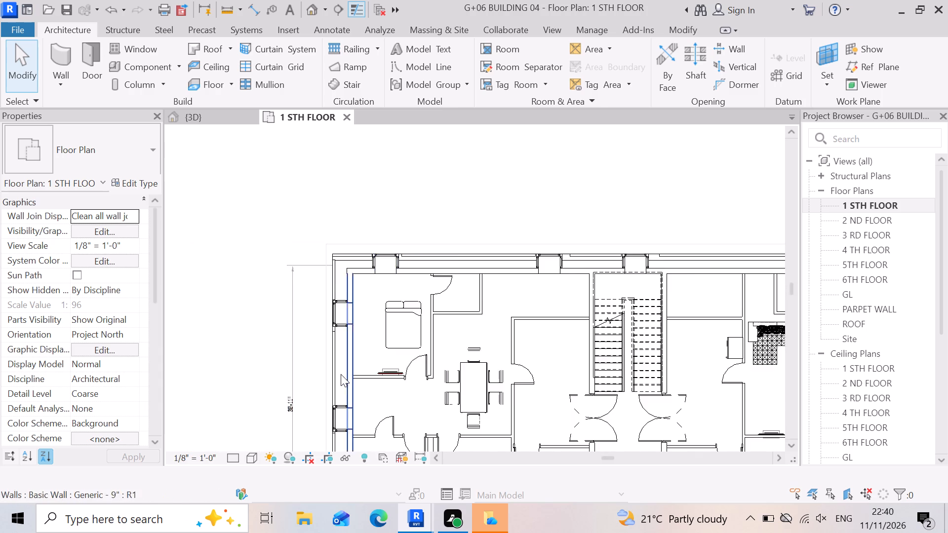
scroll(341, 374, up, 6)
scroll(316, 230, down, 4)
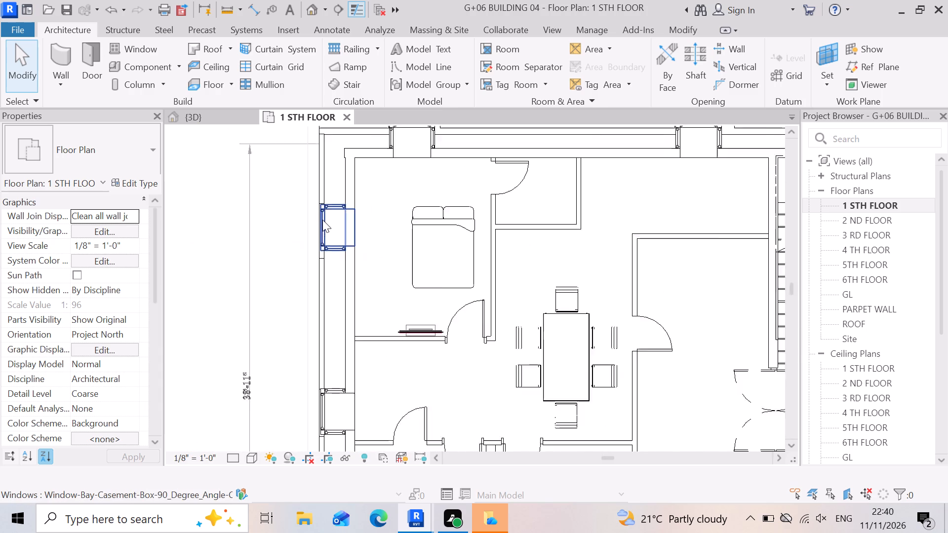
scroll(322, 219, down, 8)
Draw a Generic - 4.5" wall about 7' 8" long on the sofa-room side's slab edge, from the rear corner to the first window bay.
scroll(627, 266, up, 6)
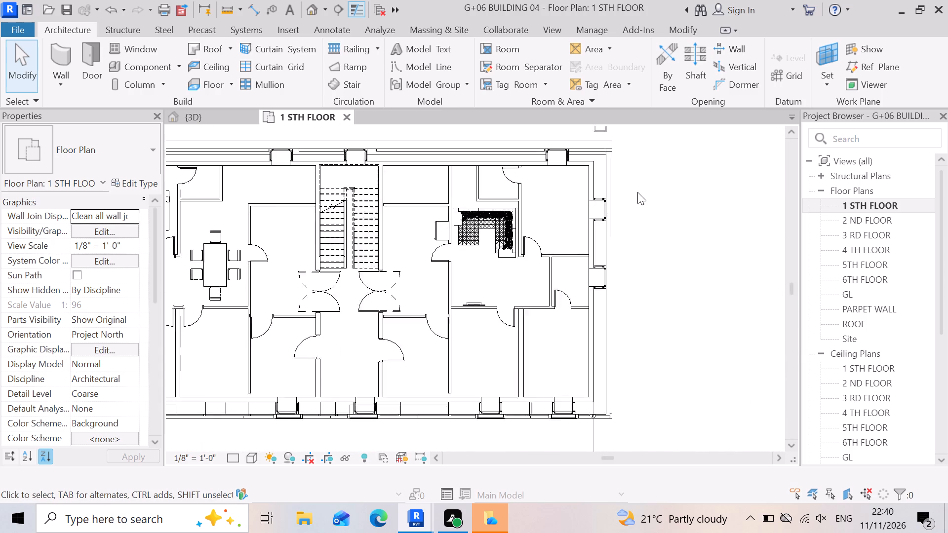
scroll(637, 192, up, 3)
scroll(632, 275, down, 3)
scroll(620, 159, up, 4)
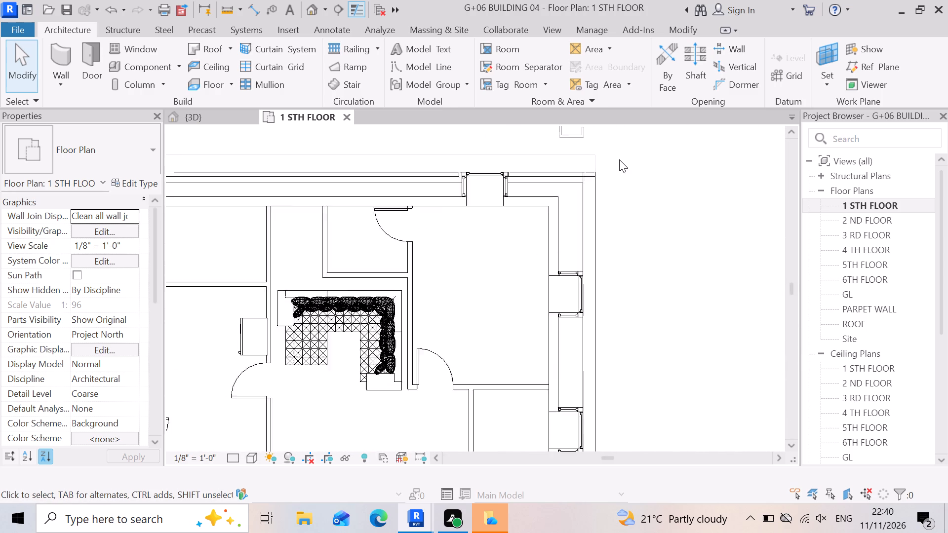
scroll(635, 196, down, 1)
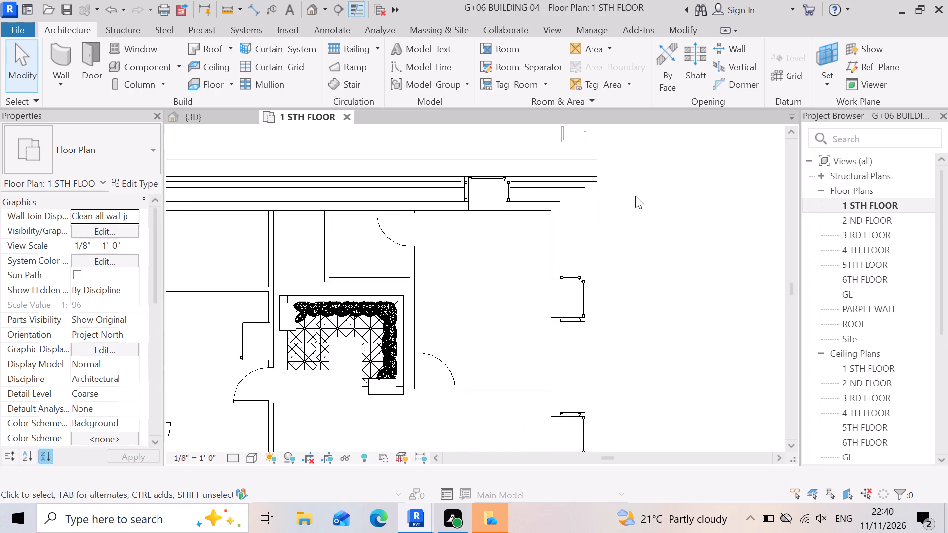
click(61, 55)
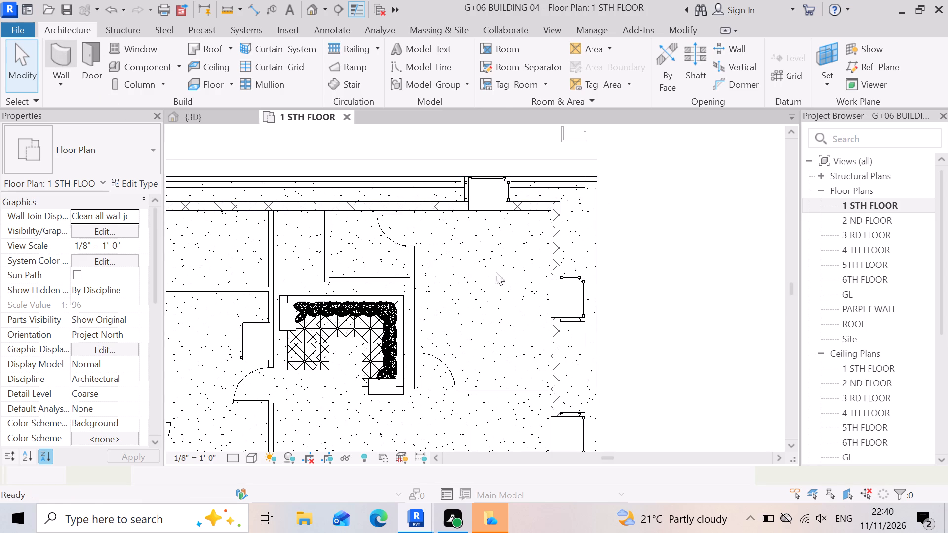
click(596, 183)
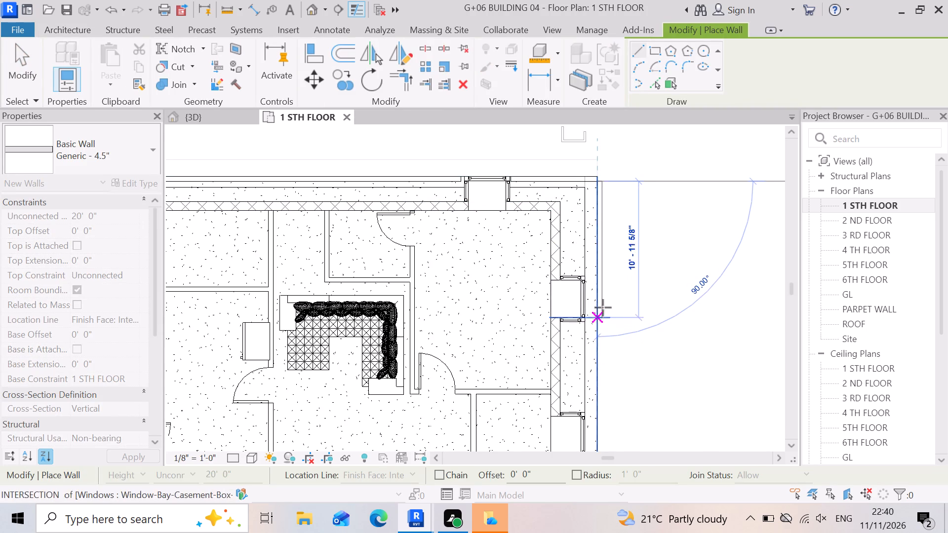
scroll(609, 279, up, 3)
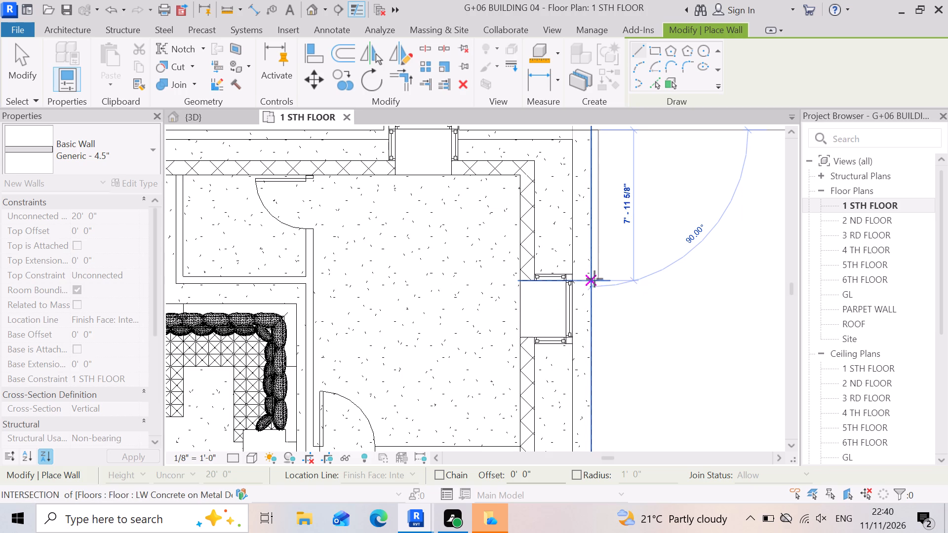
scroll(592, 287, up, 3)
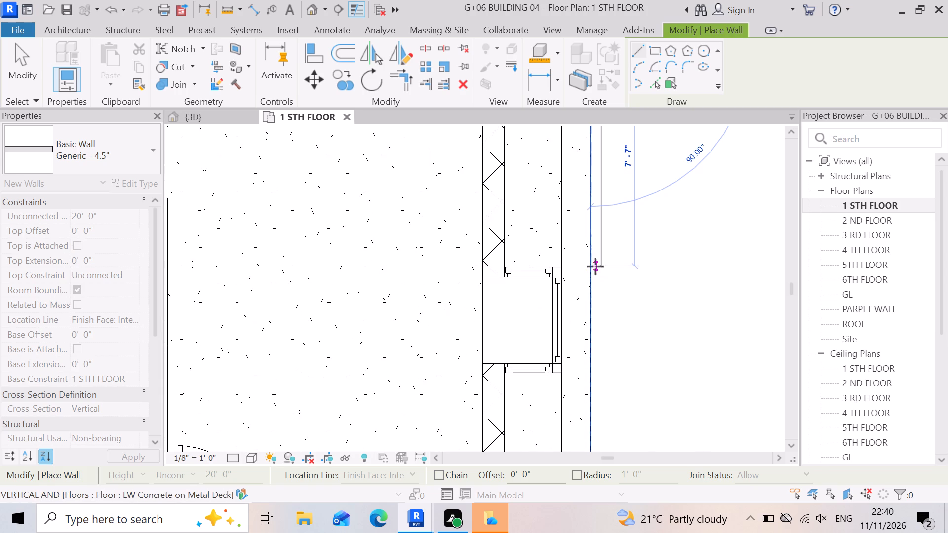
click(588, 267)
Draw a Generic - 4.5" wall about 7' 7" long on the same side's slab edge, between its two window bays.
scroll(610, 293, down, 3)
scroll(595, 352, up, 5)
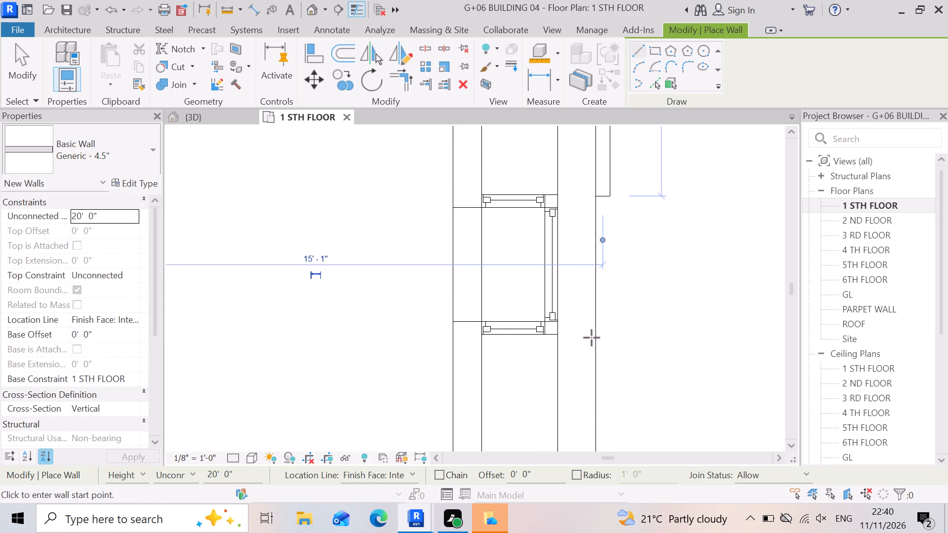
click(596, 335)
scroll(609, 305, down, 10)
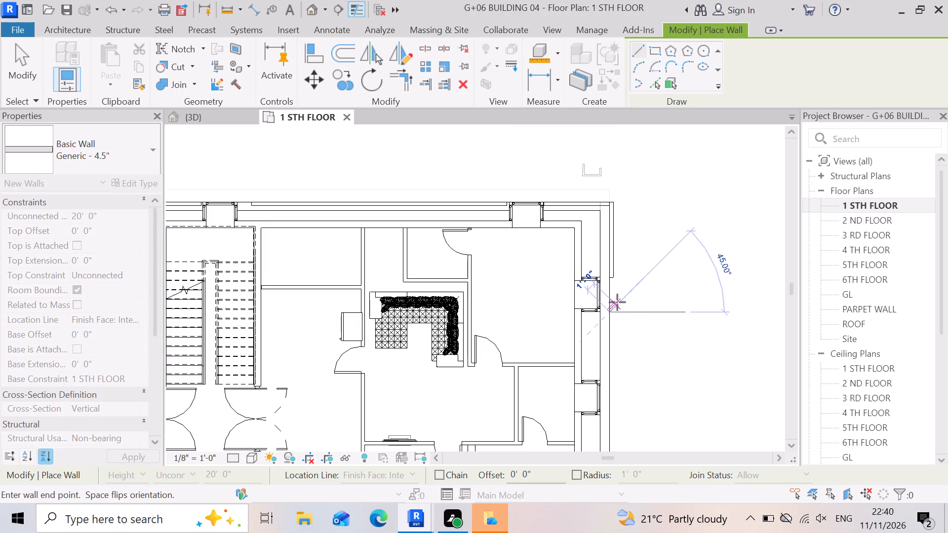
scroll(659, 284, down, 5)
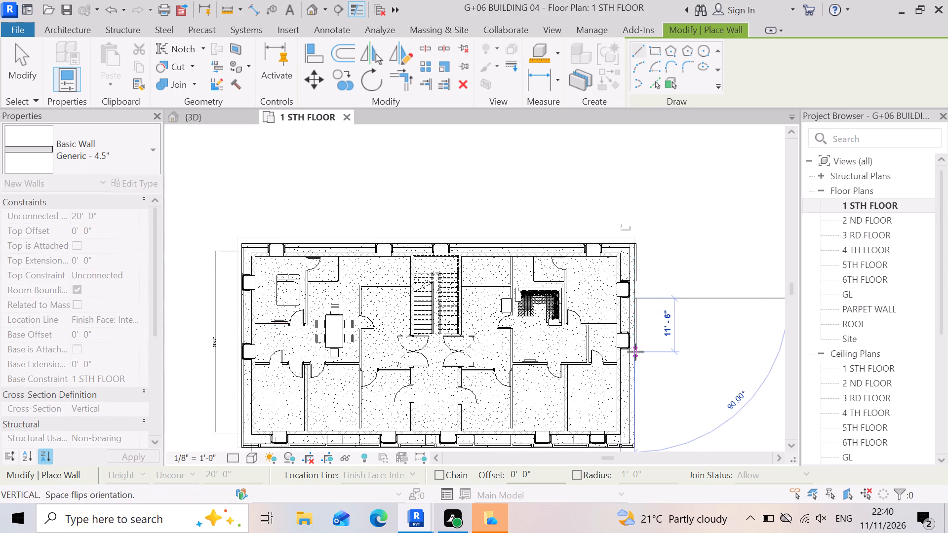
scroll(635, 352, up, 6)
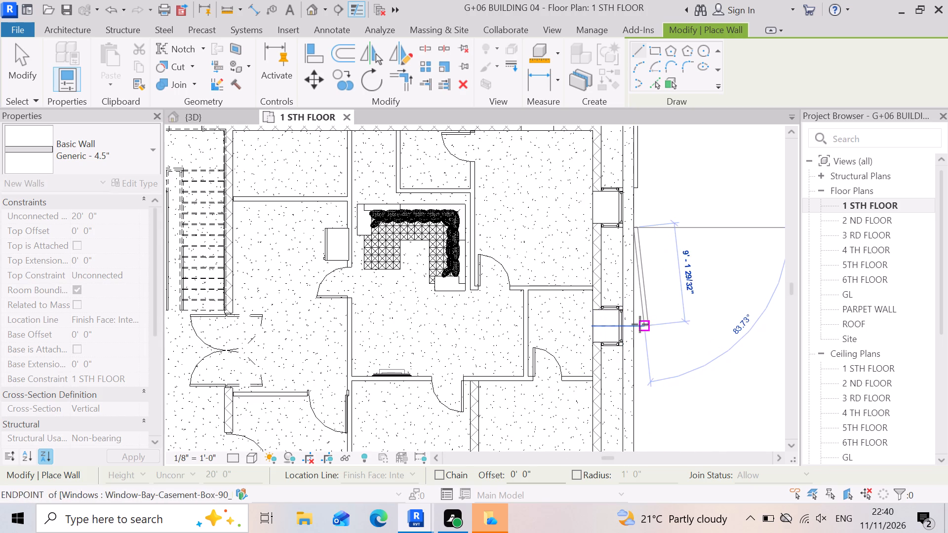
click(639, 310)
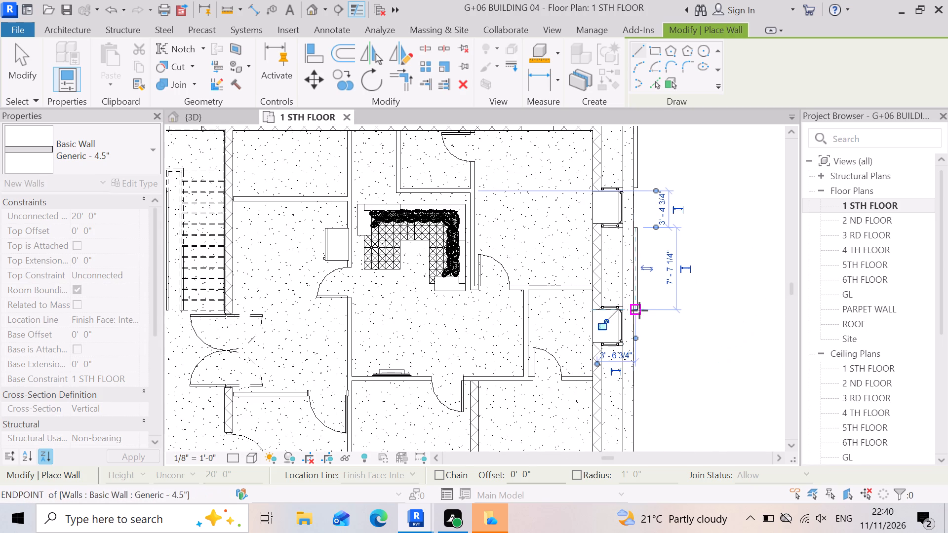
Draw a Generic - 4.5" wall inside the sofa-room side's slab edge, from just past the second window bay to the front corner.
scroll(677, 252, down, 3)
scroll(667, 378, up, 6)
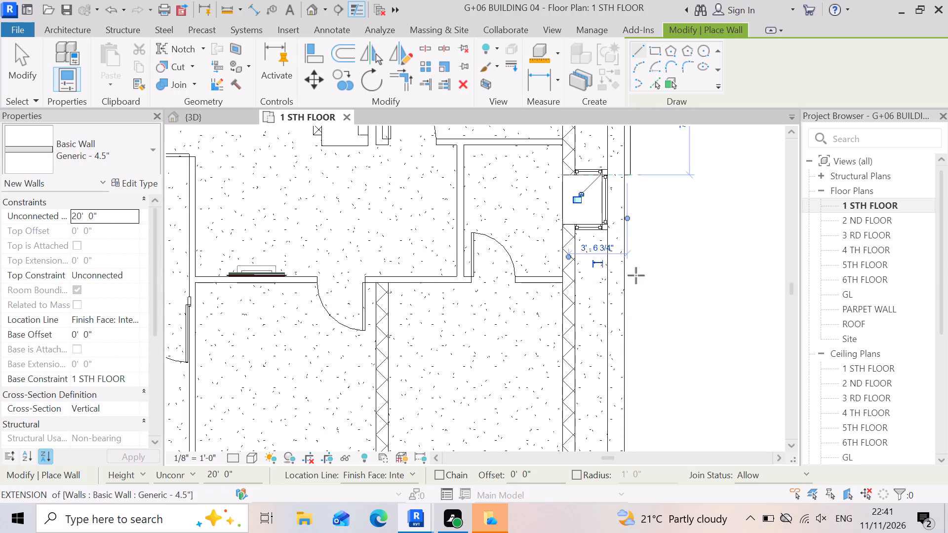
click(623, 255)
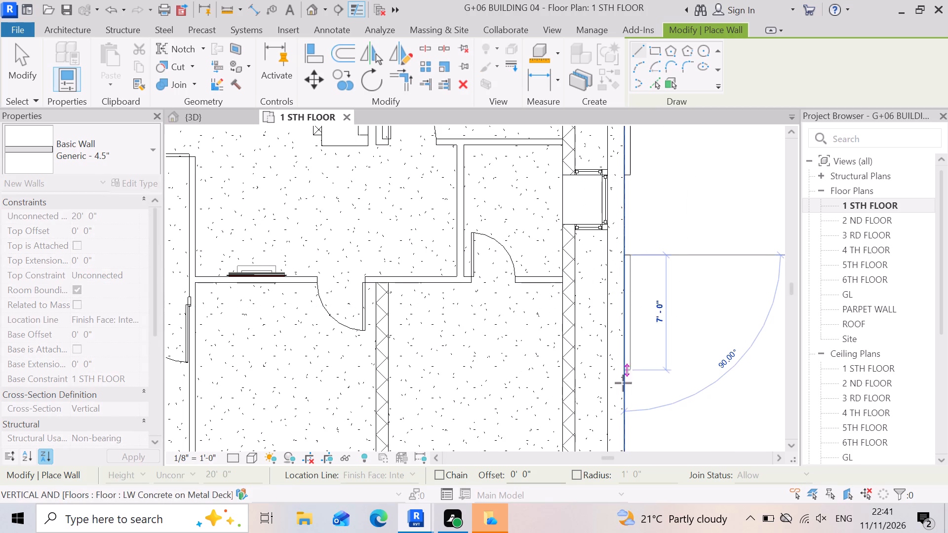
scroll(625, 382, down, 4)
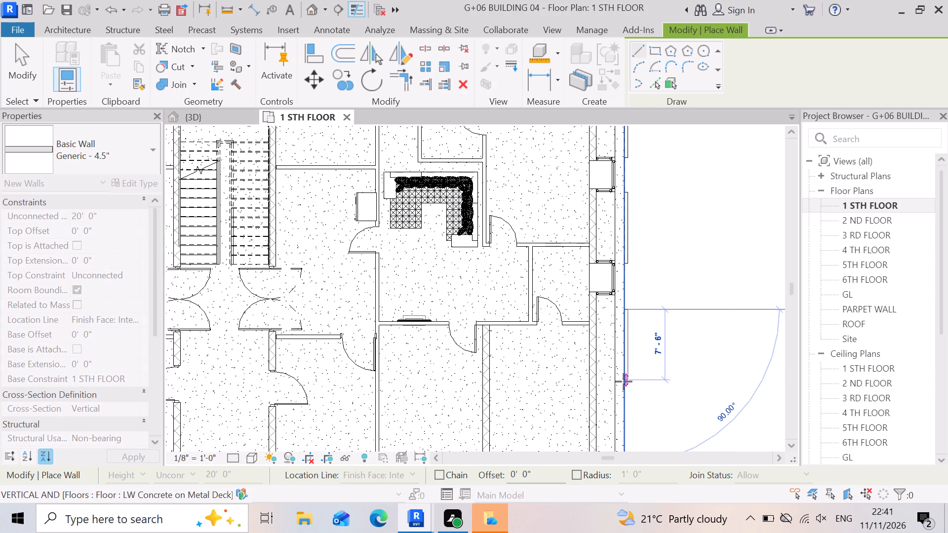
key(space)
scroll(629, 387, down, 5)
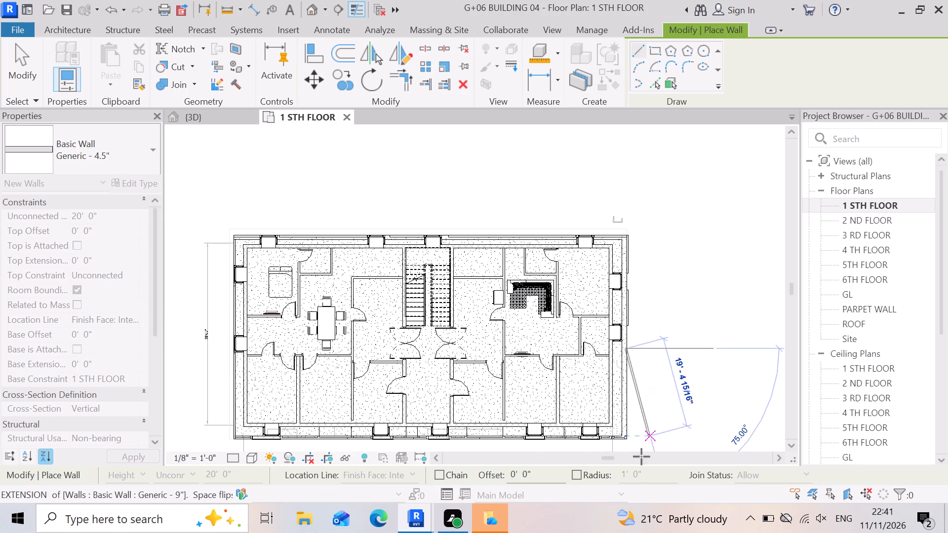
scroll(639, 463, up, 3)
scroll(675, 436, up, 3)
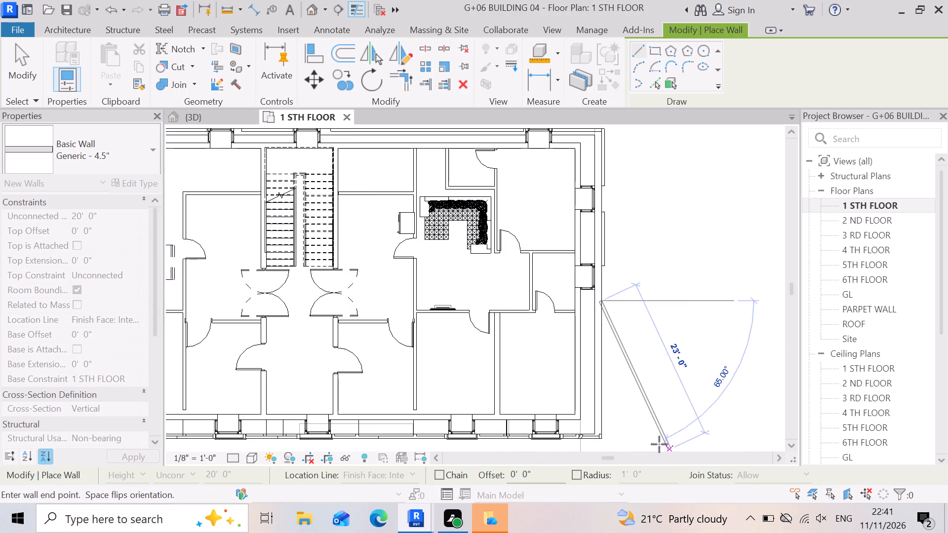
scroll(656, 441, up, 6)
scroll(543, 438, up, 5)
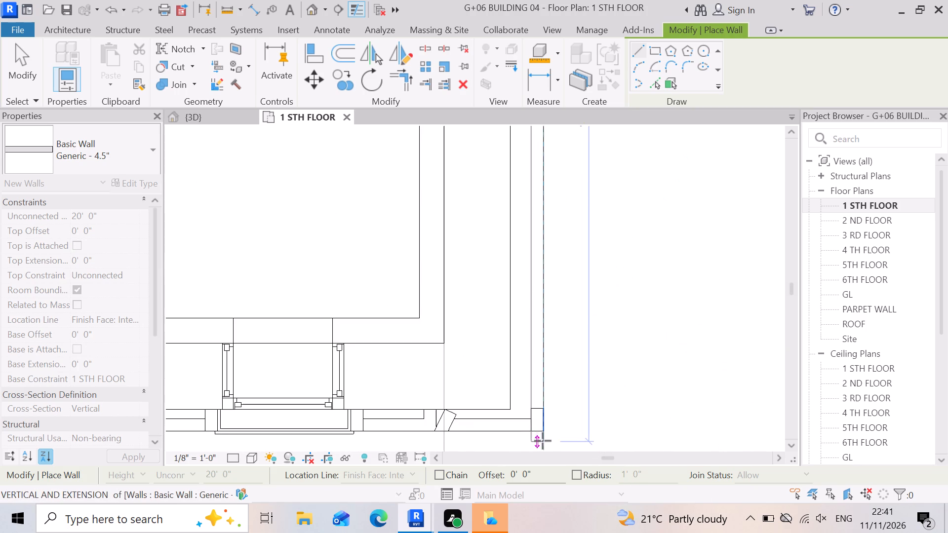
scroll(543, 435, up, 3)
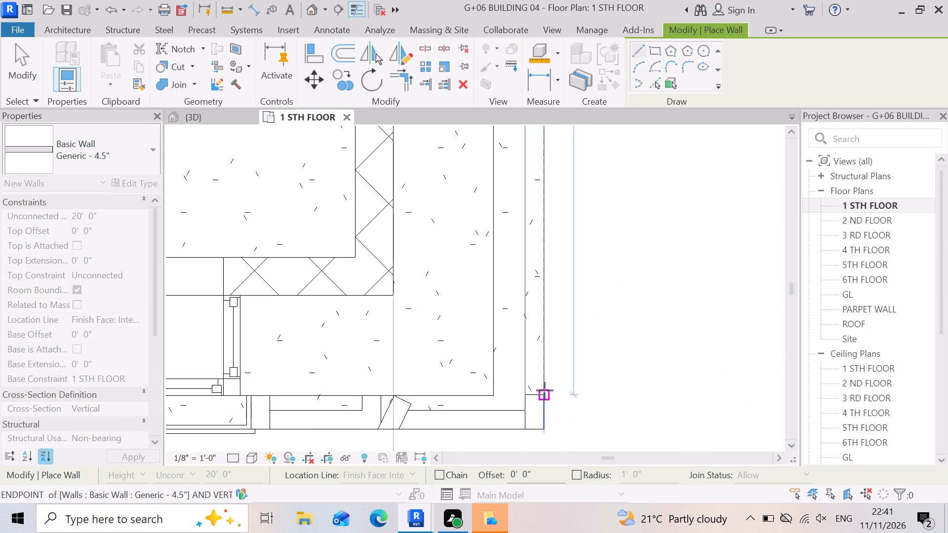
click(545, 390)
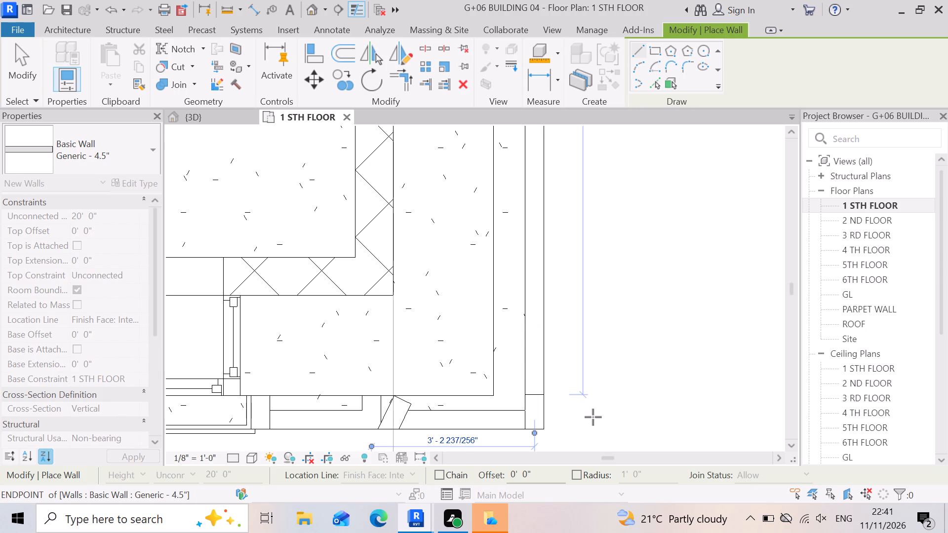
key(Escape)
Delete the 4.5" wall lying outside the slab edge between the sofa-room side's two window bays.
scroll(594, 420, down, 12)
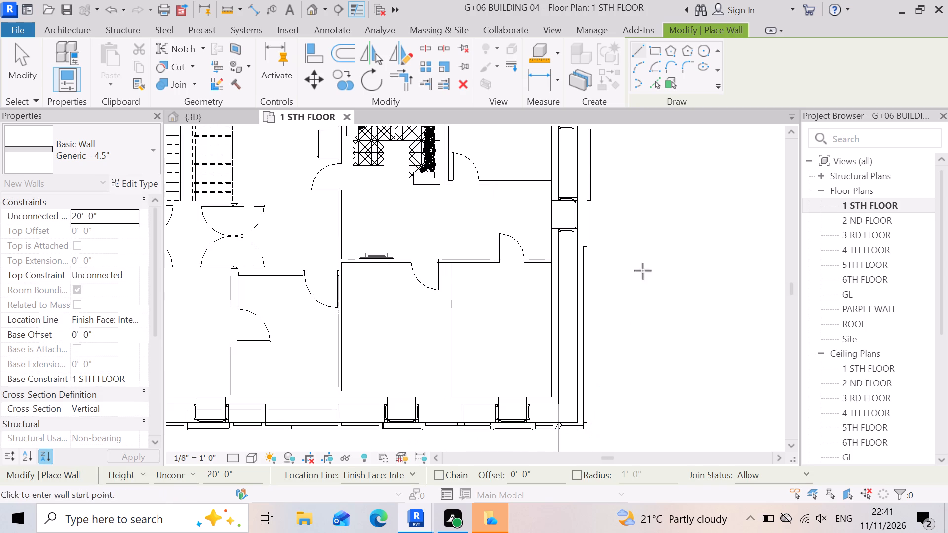
scroll(631, 200, up, 6)
scroll(633, 347, down, 4)
key(Escape)
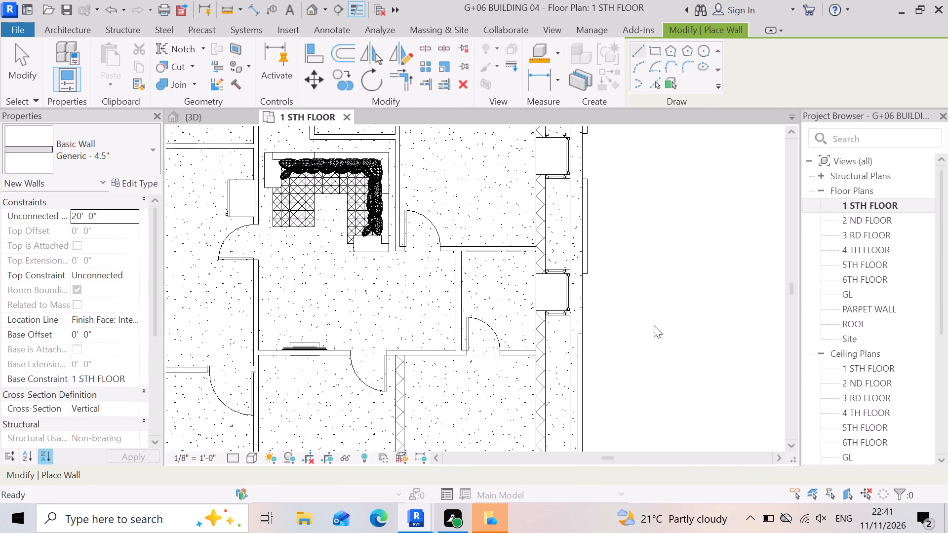
click(592, 253)
key(Delete)
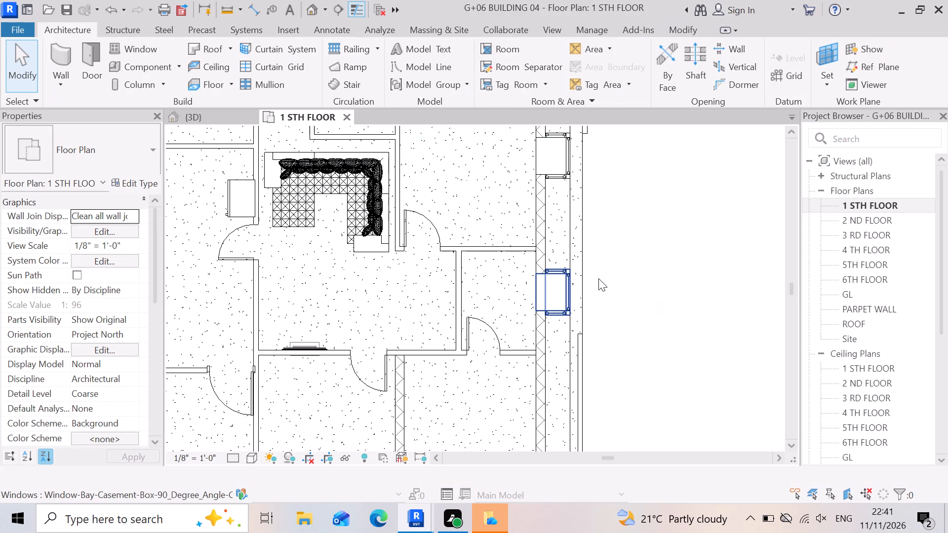
Delete the 4.5" wall lying outside the slab edge between the rear corner and the first window bay on the sofa-room side.
scroll(646, 342, down, 4)
scroll(624, 175, up, 3)
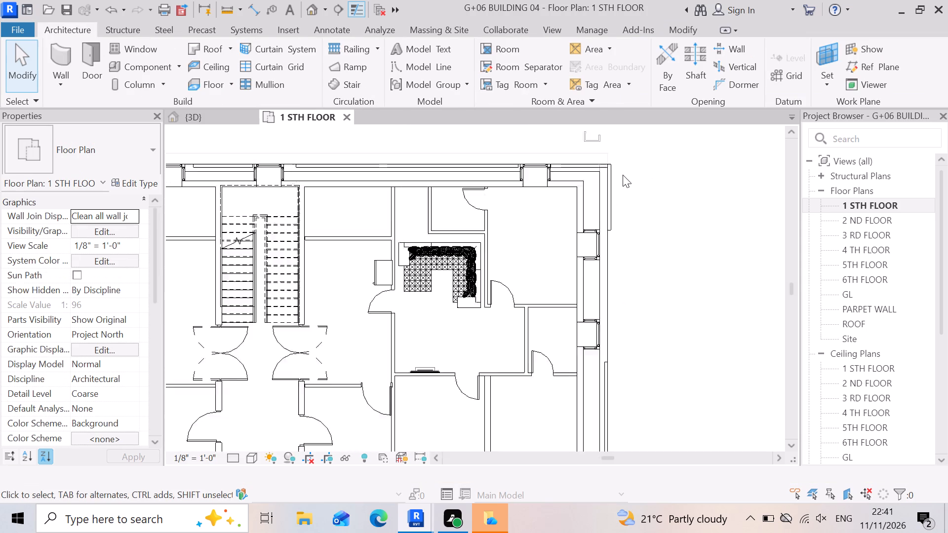
scroll(617, 221, up, 3)
click(597, 227)
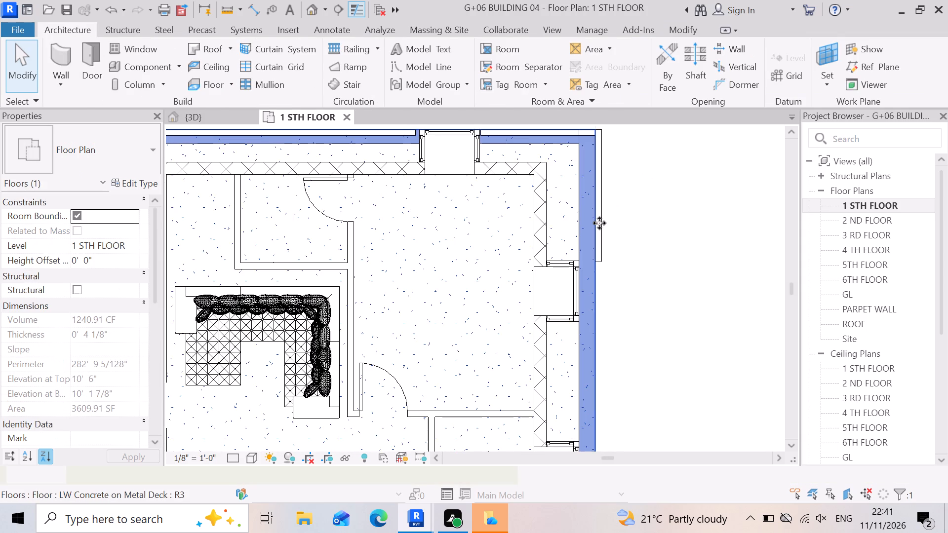
key(Escape)
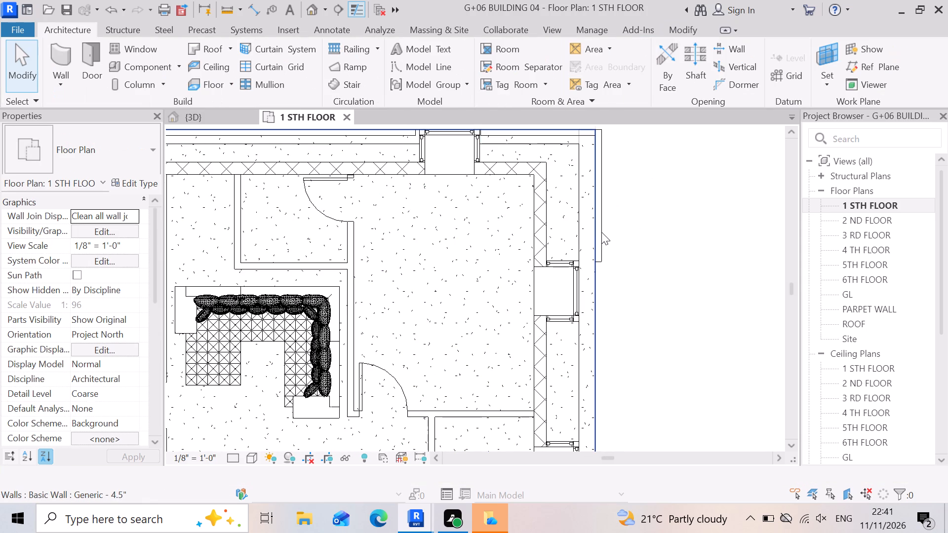
click(601, 232)
key(Escape)
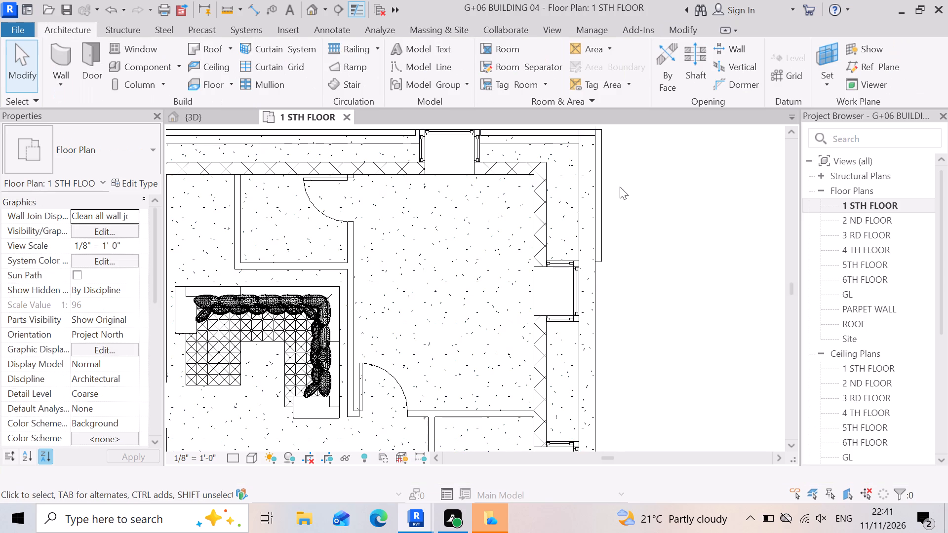
click(602, 209)
key(Delete)
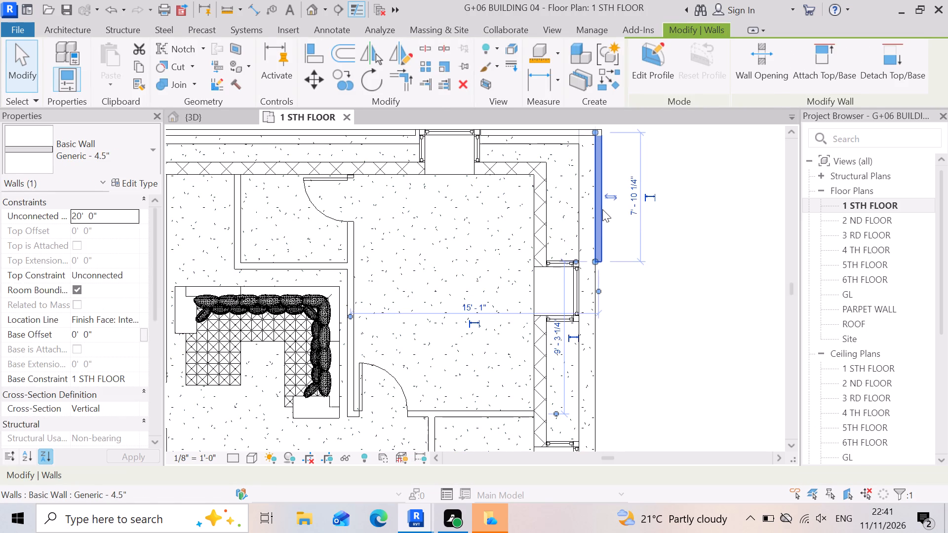
Shorten the last rear 4.5" wall at the sofa-room corner so its end is flush with the slab's side edge.
scroll(593, 104, up, 6)
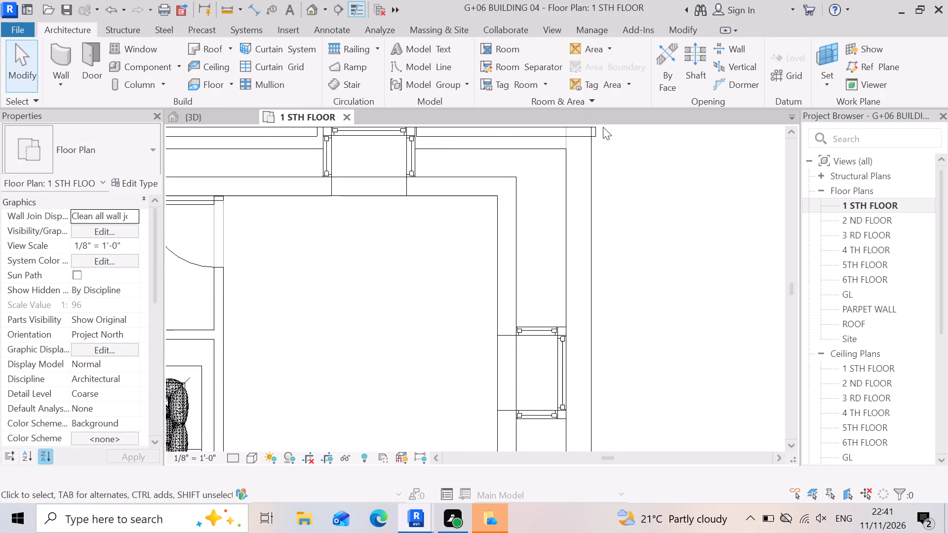
scroll(603, 127, up, 2)
scroll(612, 241, down, 4)
scroll(611, 150, up, 3)
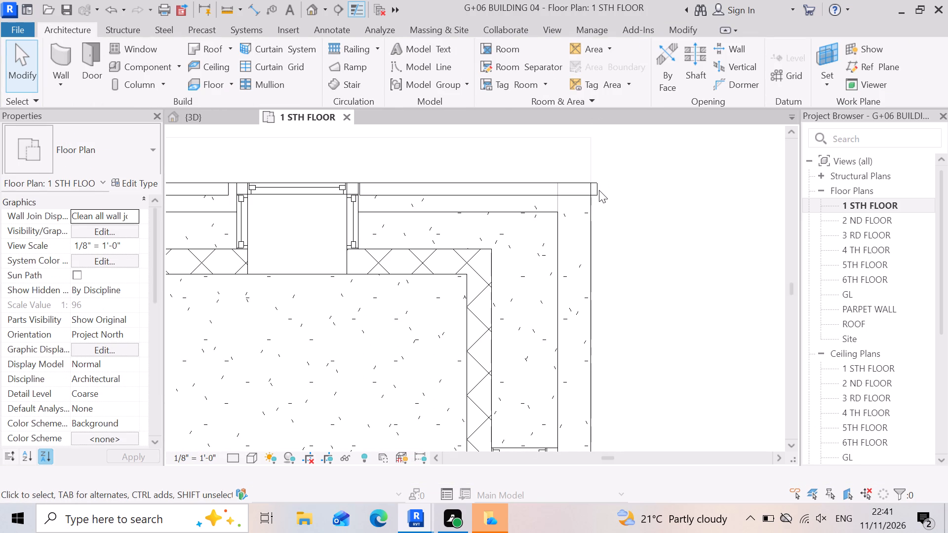
click(596, 189)
scroll(590, 173, up, 2)
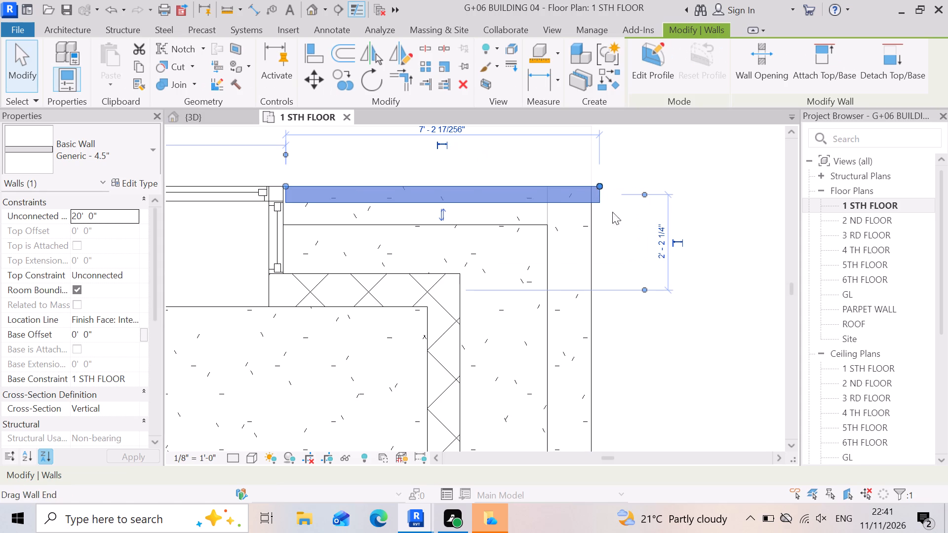
scroll(612, 183, up, 3)
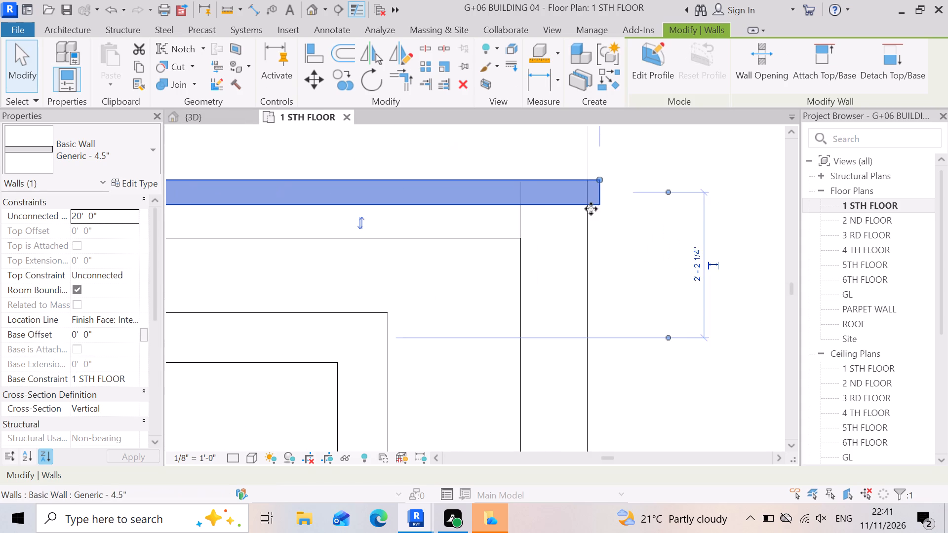
scroll(591, 208, up, 3)
drag(608, 164, 606, 165)
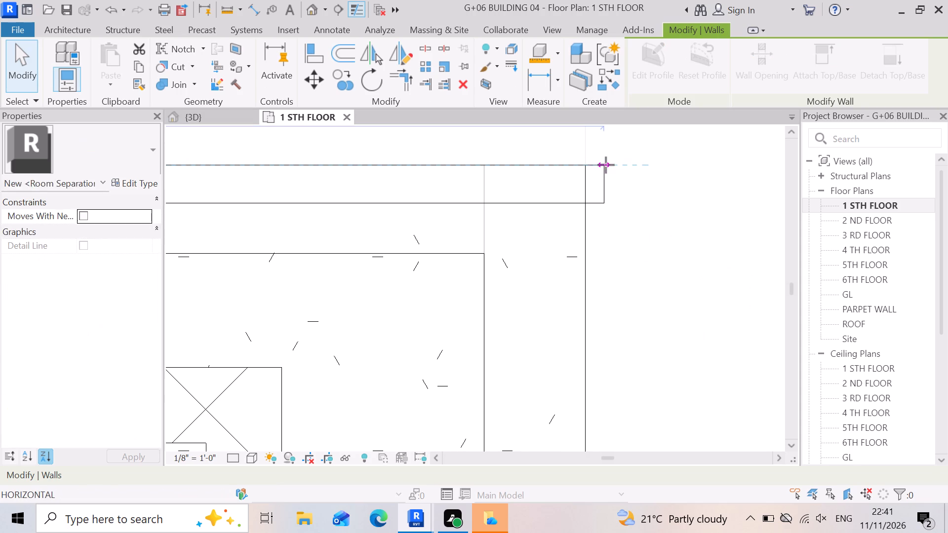
drag(606, 165, 588, 167)
click(623, 253)
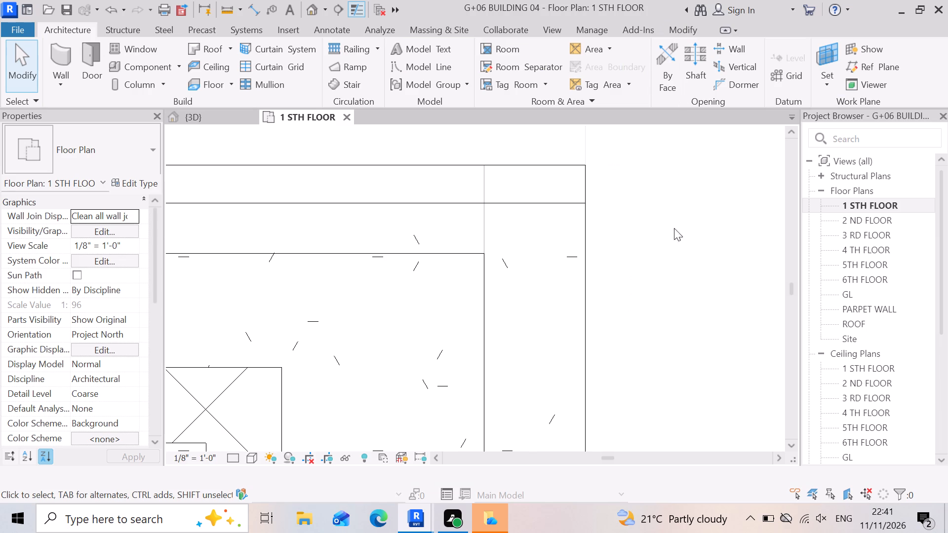
Draw a Generic - 4.5" wall about 7' 8" long inside the sofa-room side's slab edge, from the rear corner wall to the first window bay.
scroll(669, 200, down, 6)
scroll(648, 232, up, 3)
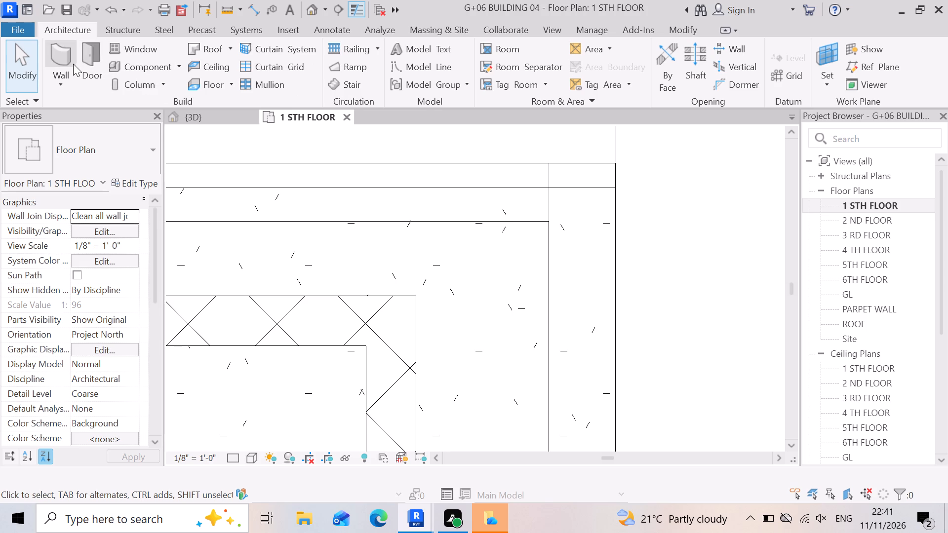
click(54, 55)
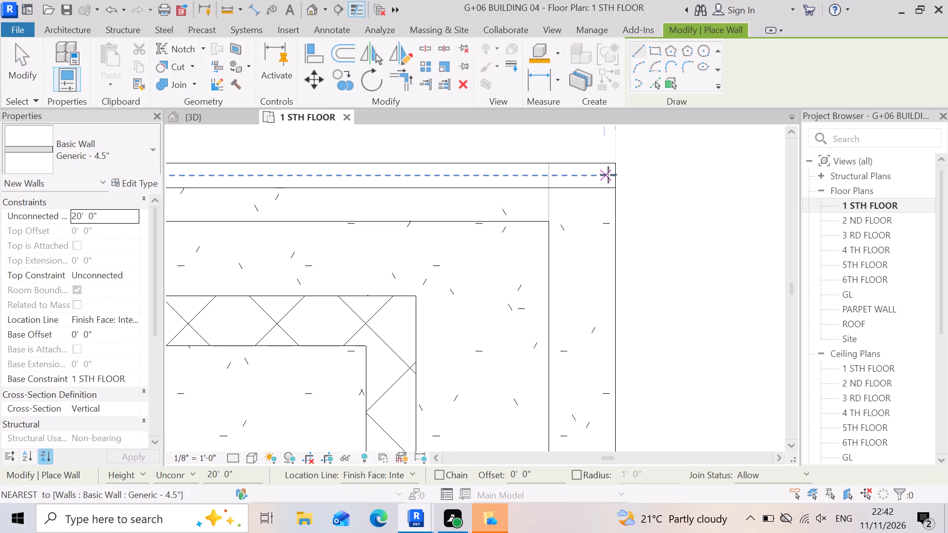
click(612, 188)
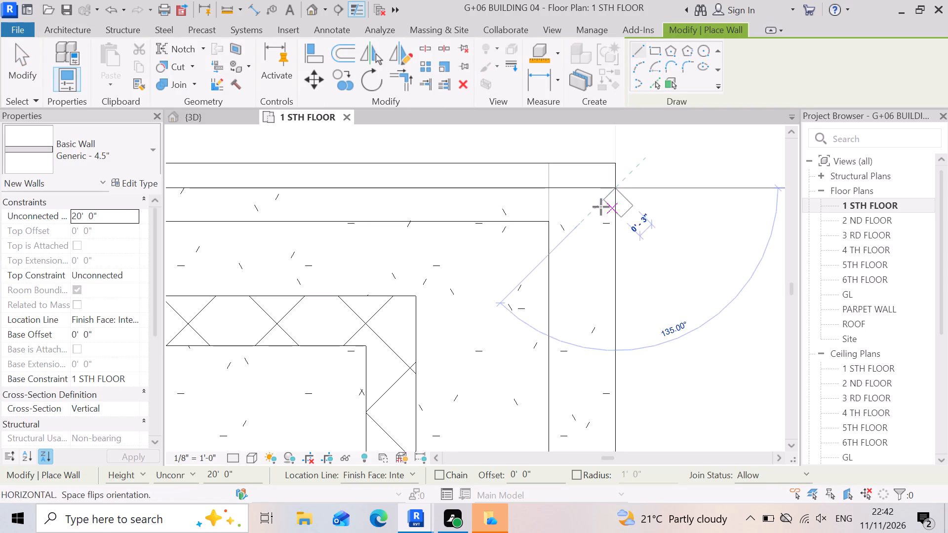
key(space)
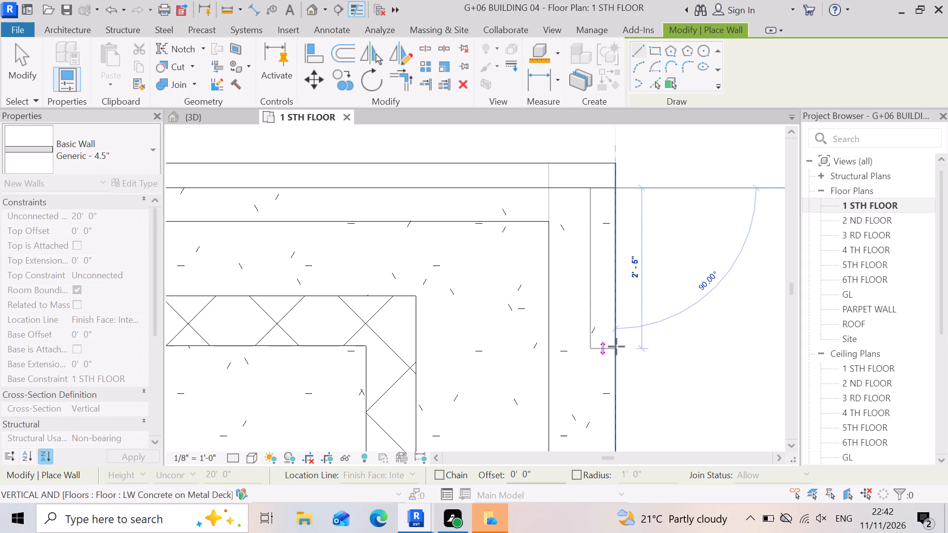
scroll(613, 322, down, 10)
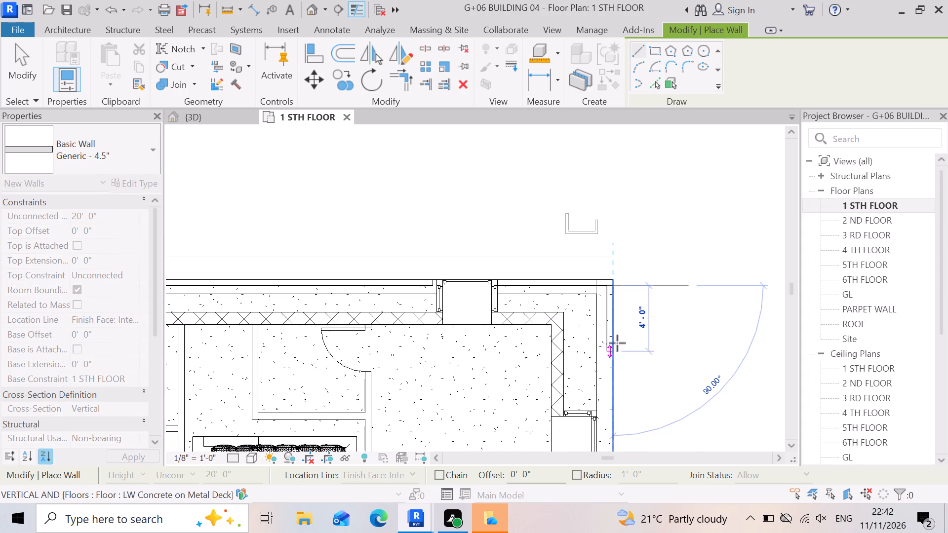
scroll(617, 343, down, 3)
scroll(624, 433, up, 3)
scroll(615, 363, up, 6)
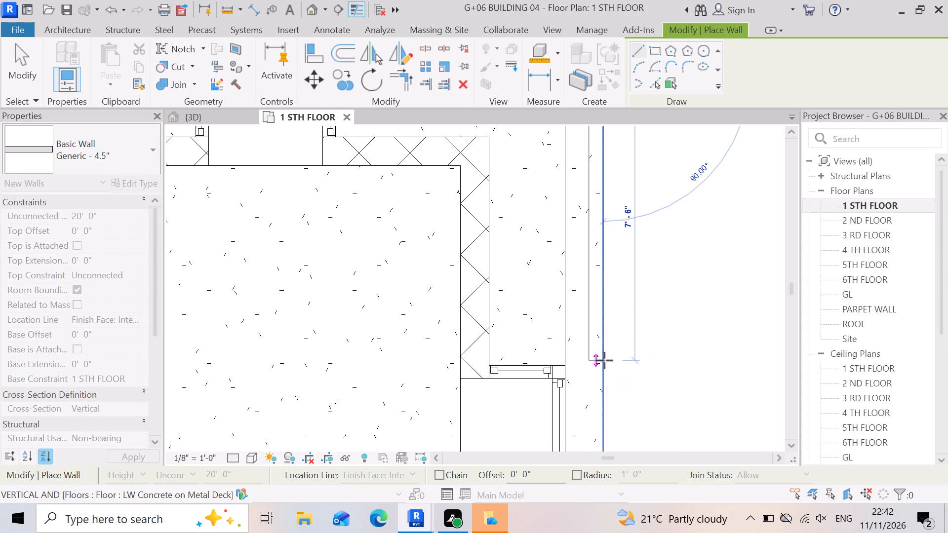
click(604, 360)
Draw a Generic - 4.5" wall about 7' 3" long inside the sofa-room side's slab edge, between the two window bays.
scroll(625, 295, down, 7)
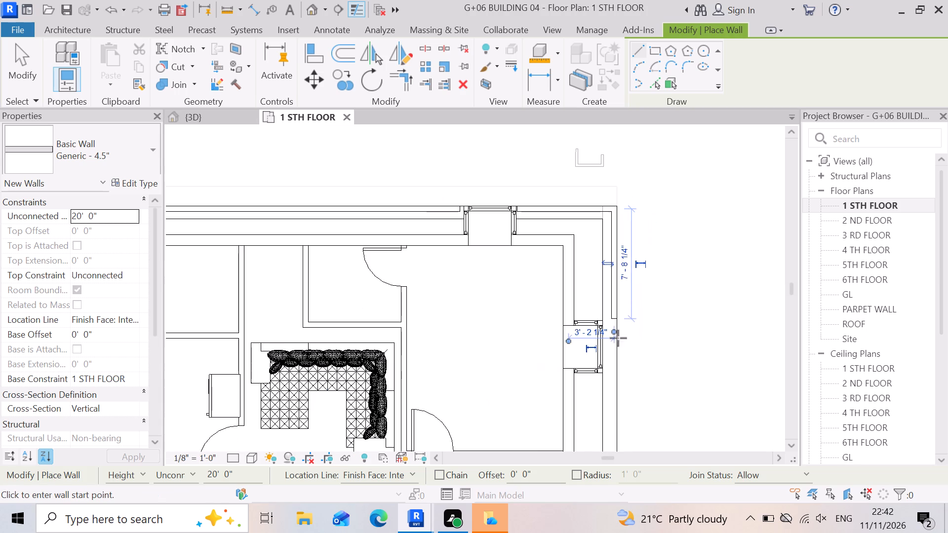
scroll(614, 388, up, 6)
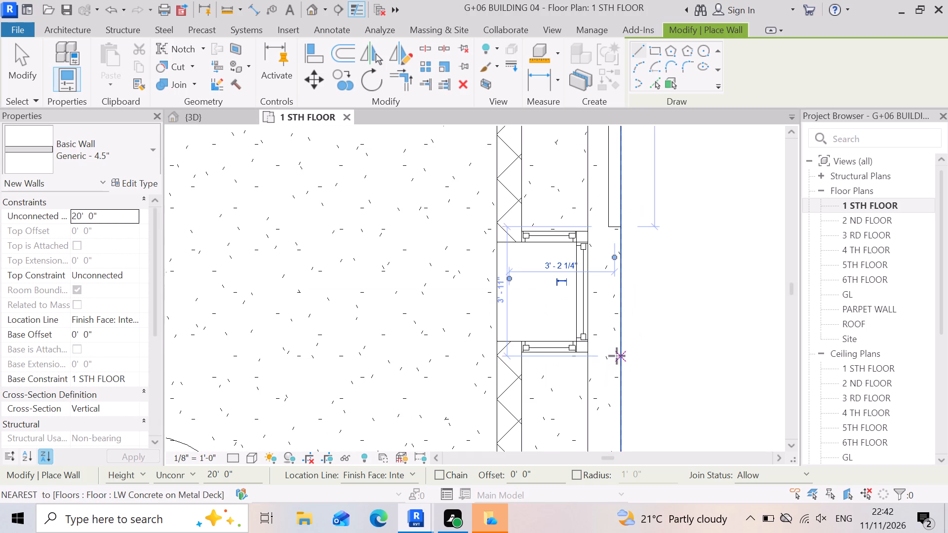
click(617, 356)
scroll(609, 361, down, 9)
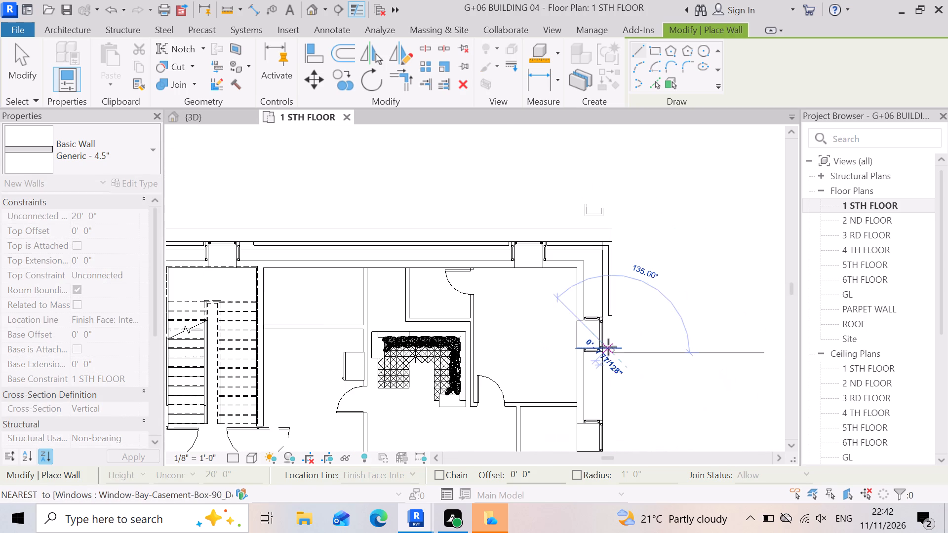
scroll(620, 417, up, 3)
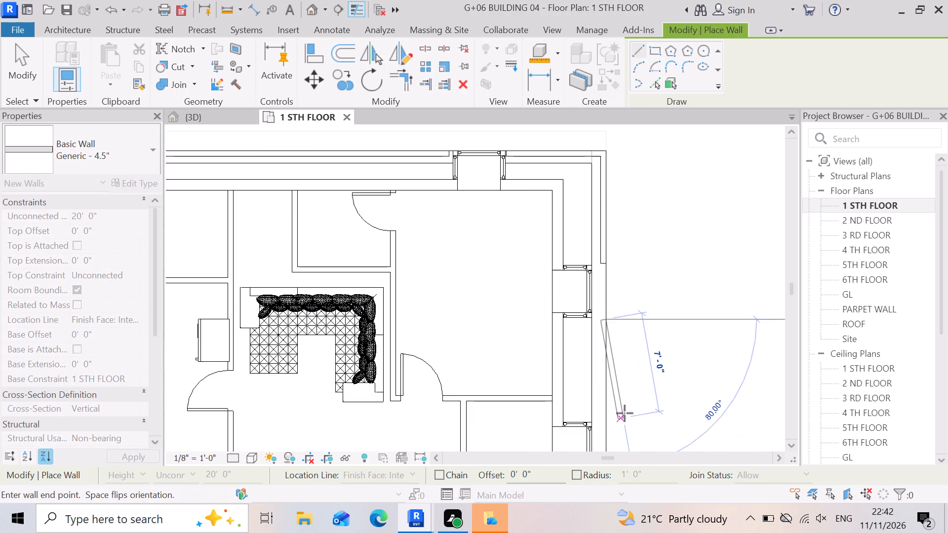
scroll(616, 364, down, 3)
key(space)
scroll(620, 380, down, 2)
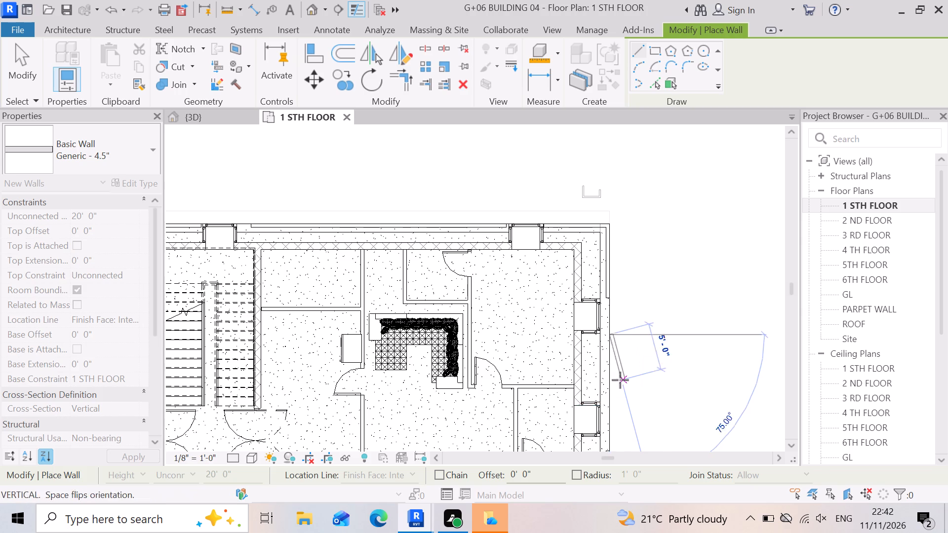
key(space)
scroll(610, 419, up, 2)
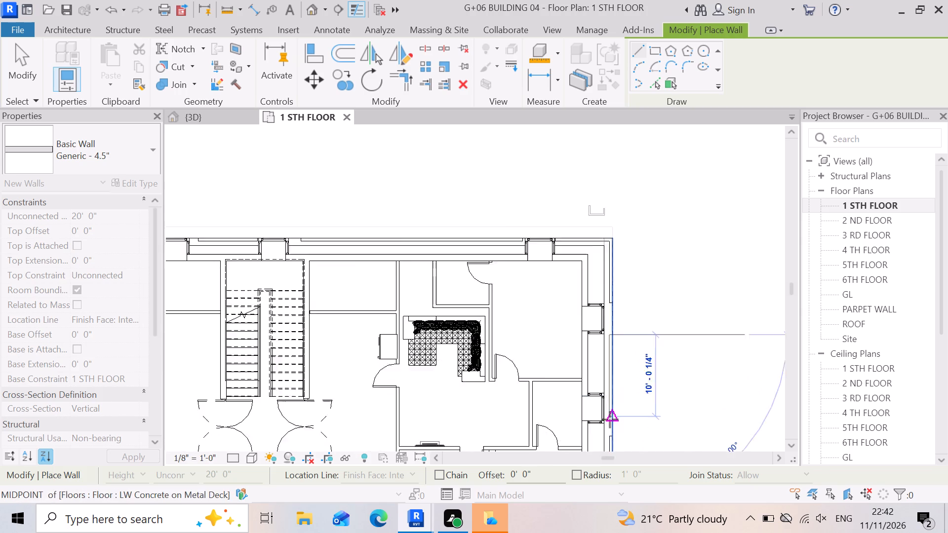
scroll(610, 419, up, 6)
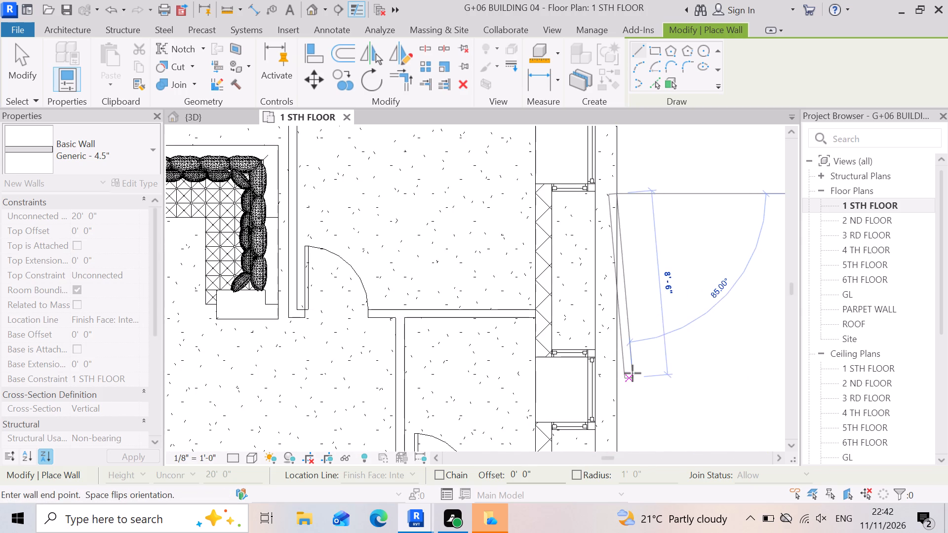
scroll(632, 373, up, 3)
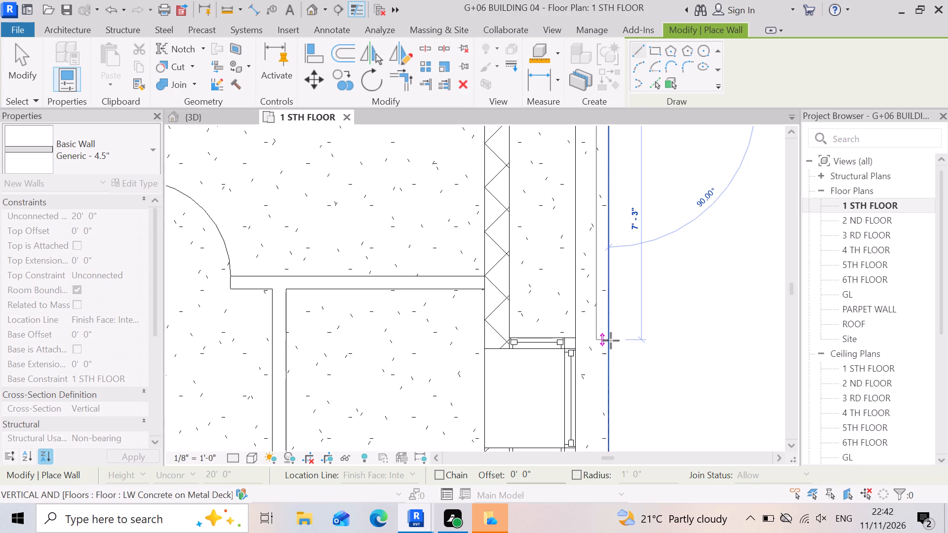
click(611, 341)
scroll(601, 330, down, 14)
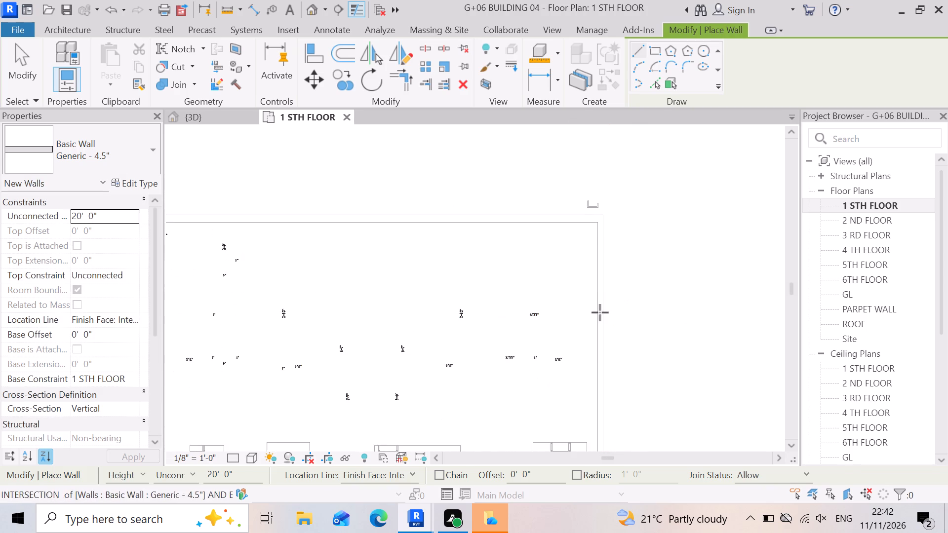
scroll(609, 429, up, 6)
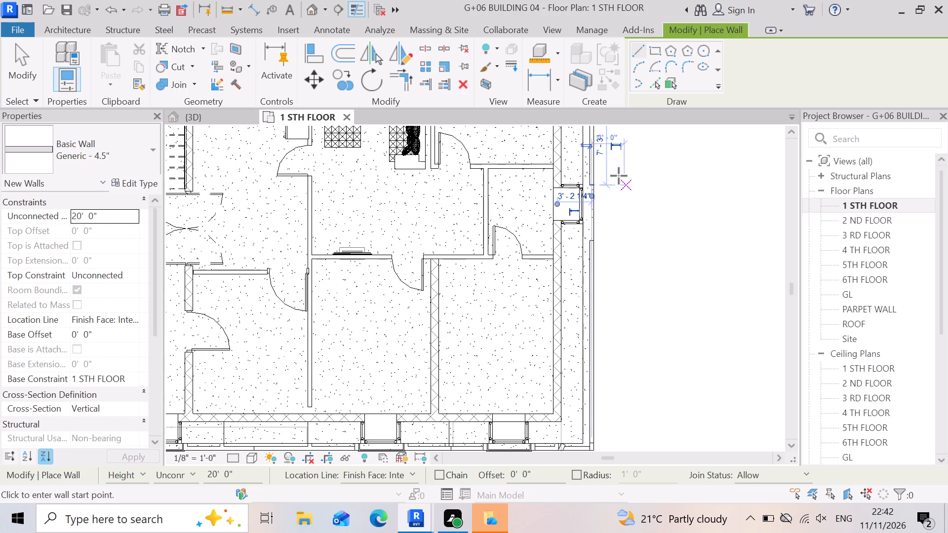
scroll(619, 176, up, 2)
scroll(625, 328, down, 7)
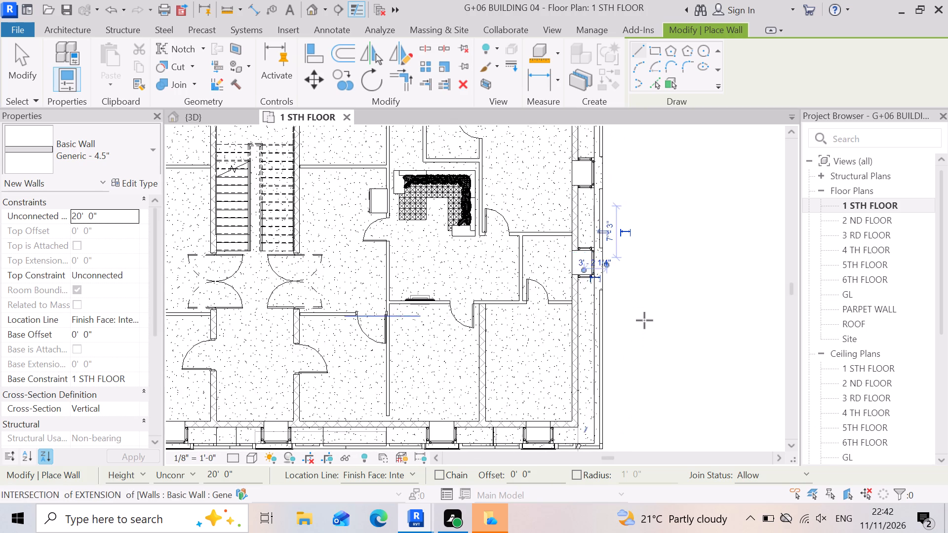
scroll(643, 249, up, 3)
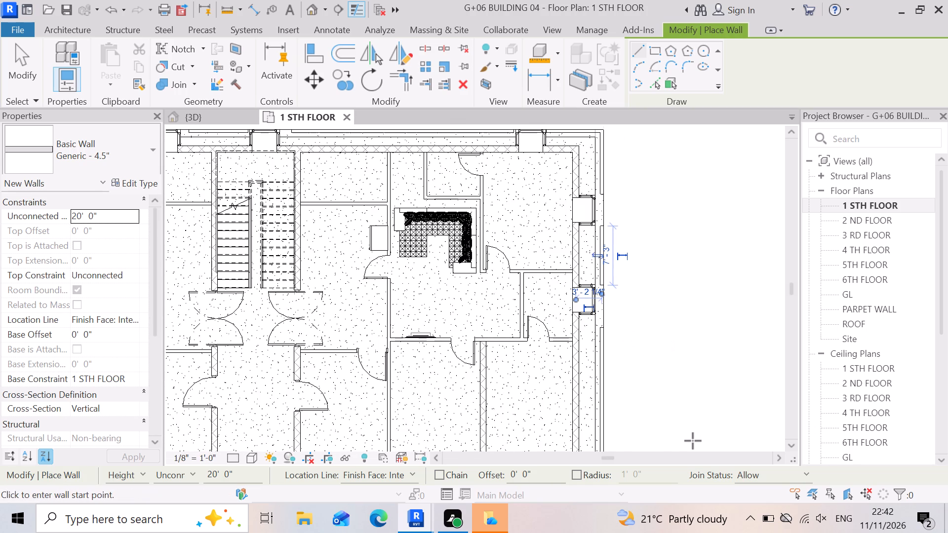
key(Escape)
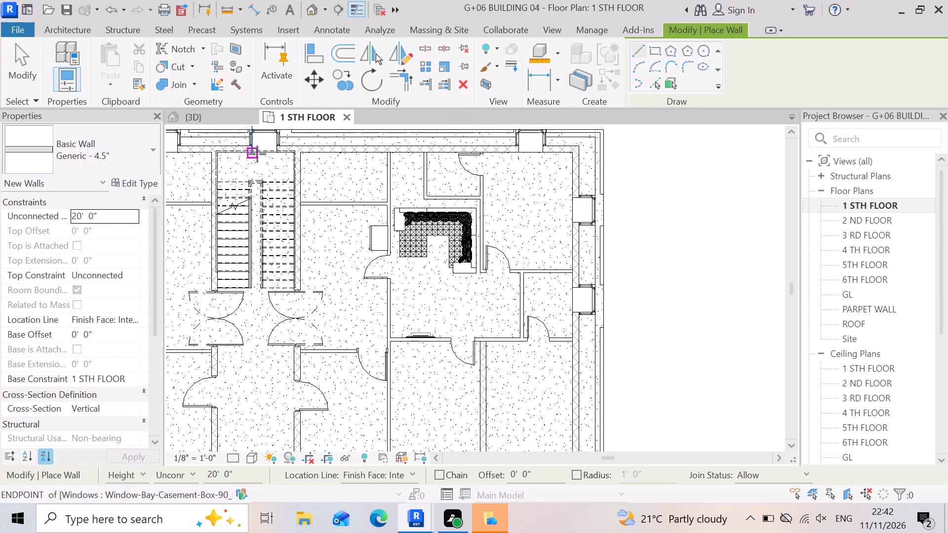
In the 3D view, constrain the sofa-room side's front-corner 4.5" wall up to level 2 ND FLOOR with a top offset of -0' 6".
click(214, 121)
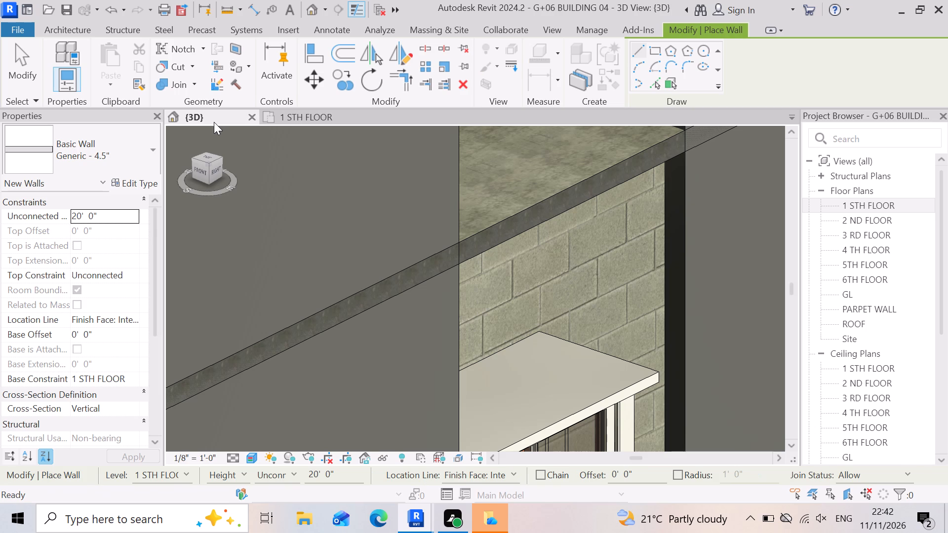
scroll(683, 370, down, 12)
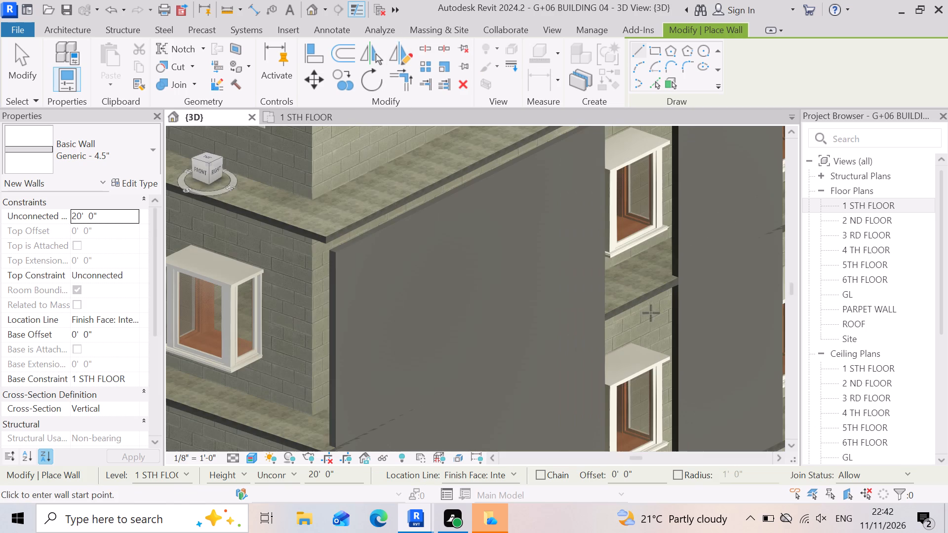
scroll(651, 313, down, 5)
scroll(575, 266, down, 4)
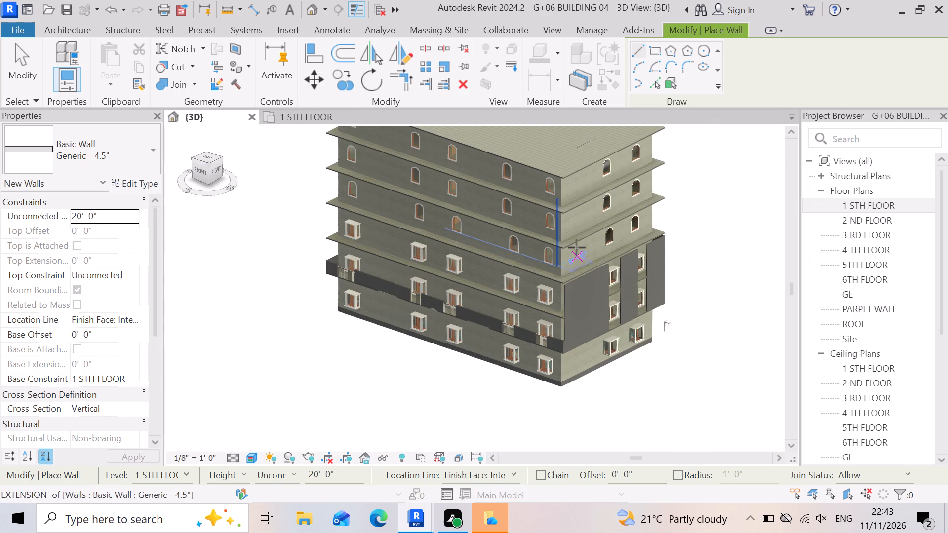
scroll(604, 304, up, 3)
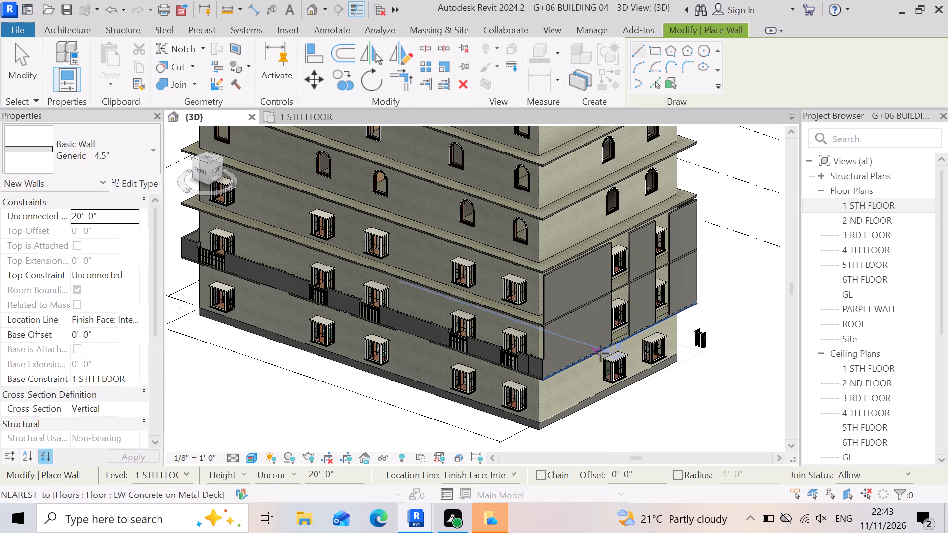
key(Escape)
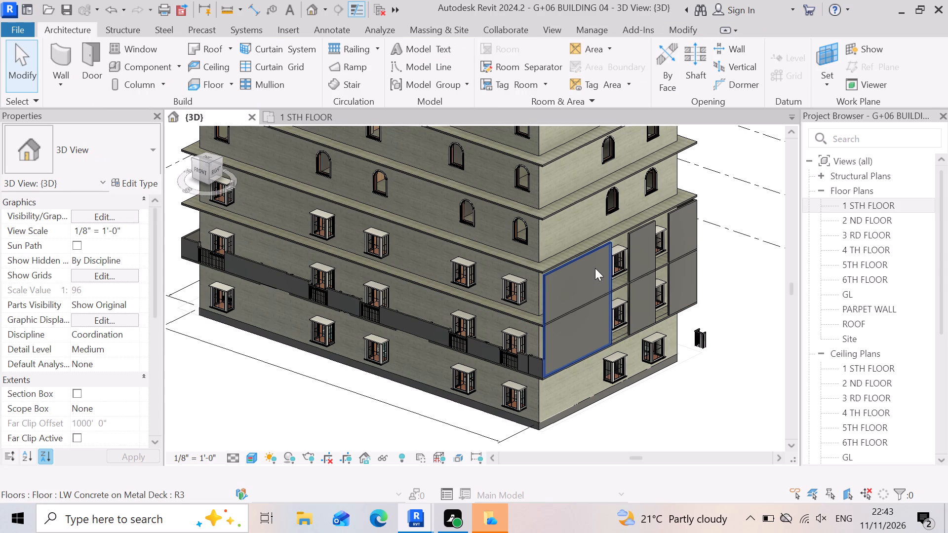
click(588, 284)
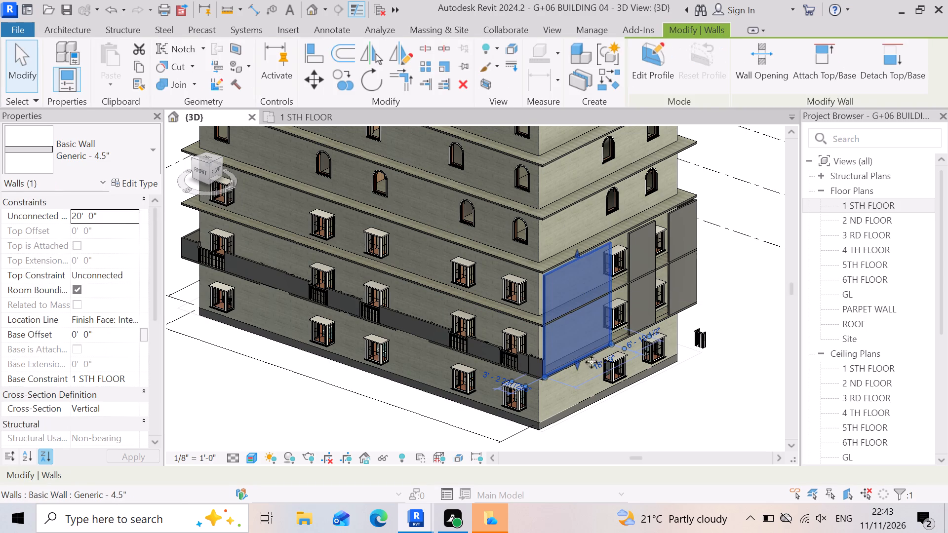
scroll(589, 378, up, 4)
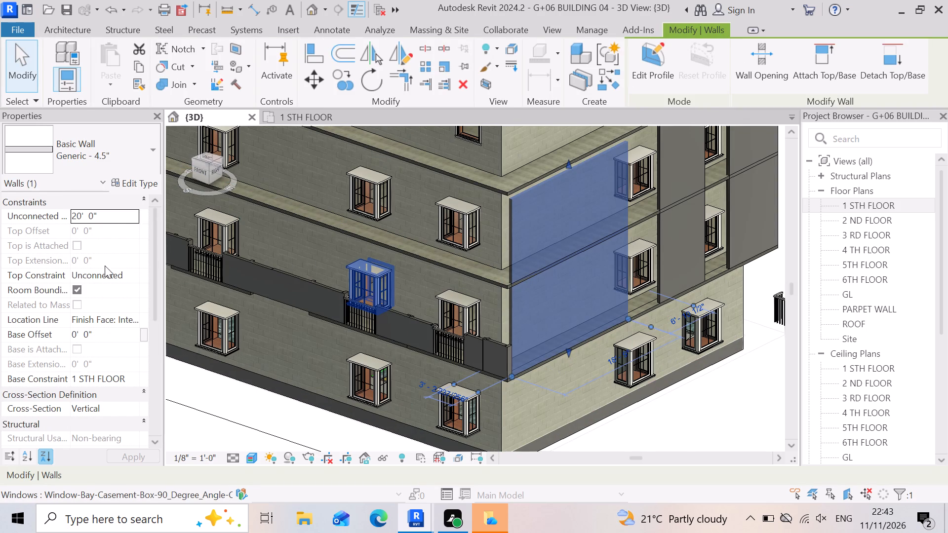
click(129, 275)
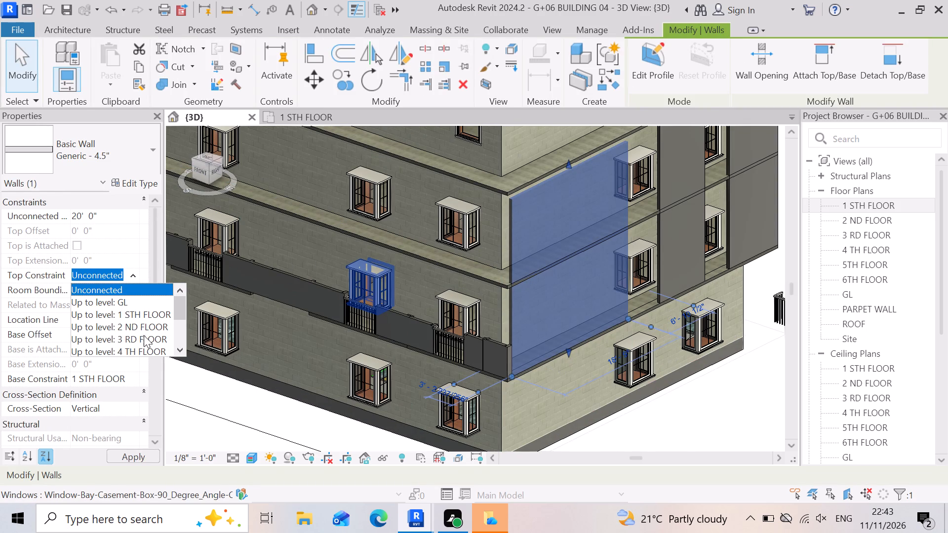
click(145, 325)
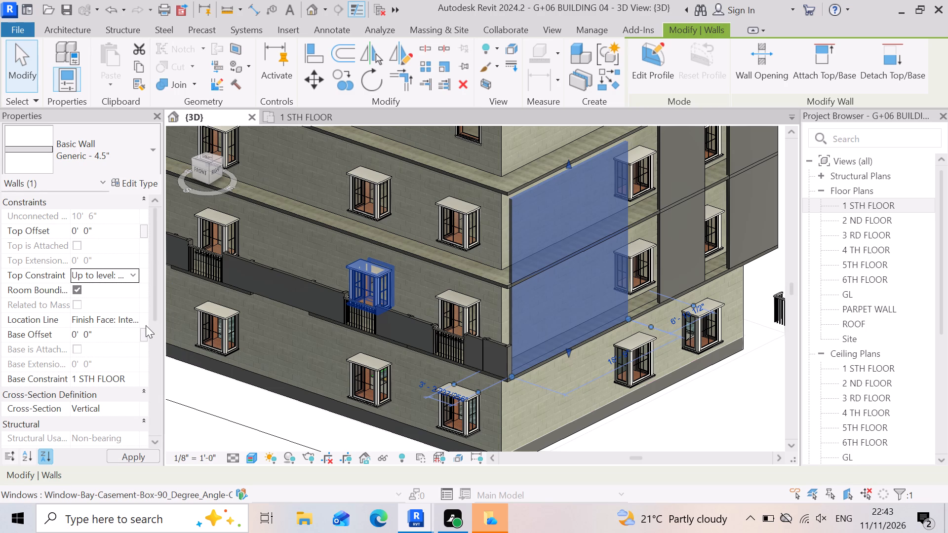
click(109, 234)
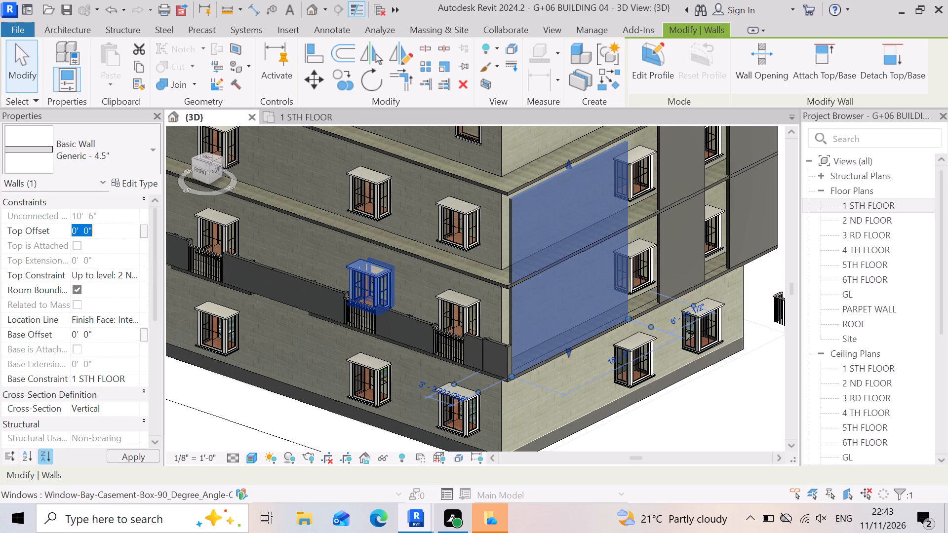
text(-6)
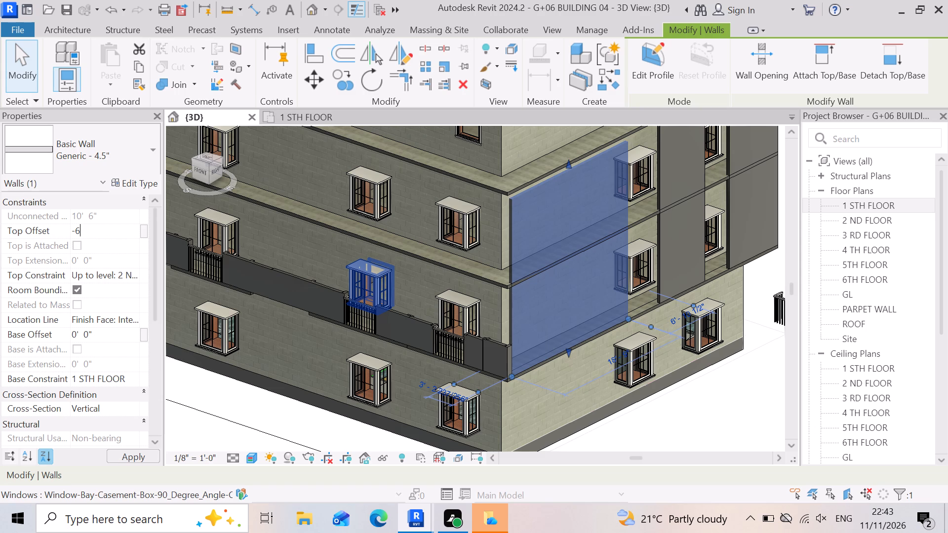
key(shift+quotedbl)
key(Return)
click(135, 456)
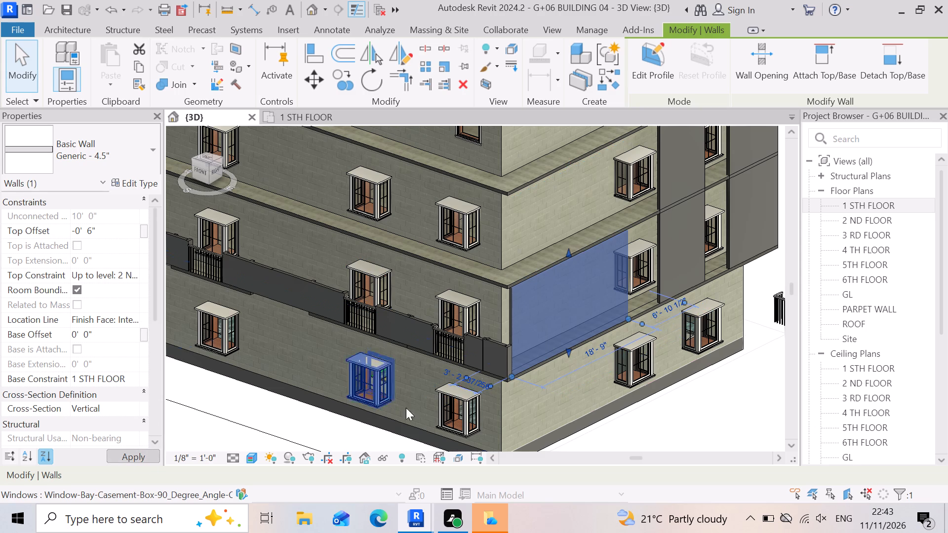
Constrain the 4.5" wall between the sofa-room side's two window bays up to level 2 ND FLOOR with a top offset of -6' 0".
scroll(411, 282, down, 5)
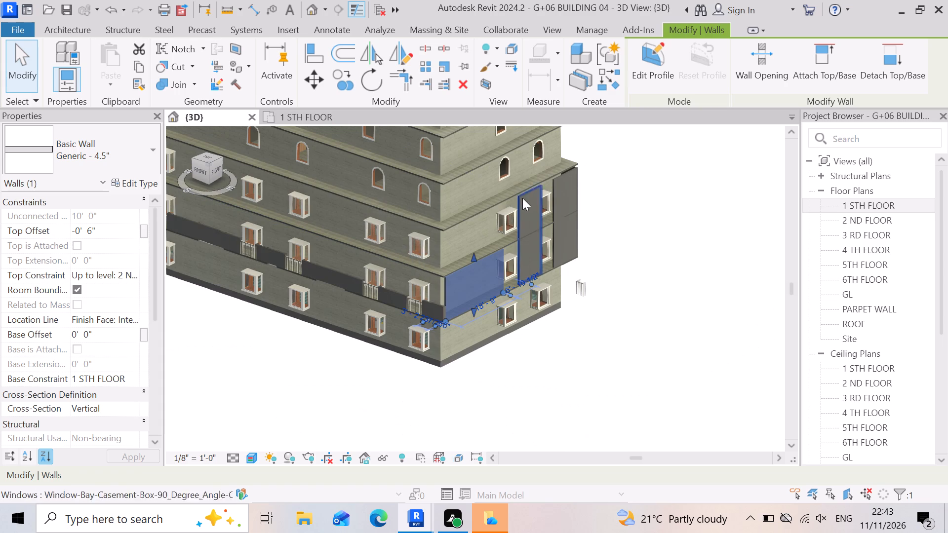
scroll(522, 198, up, 7)
click(530, 226)
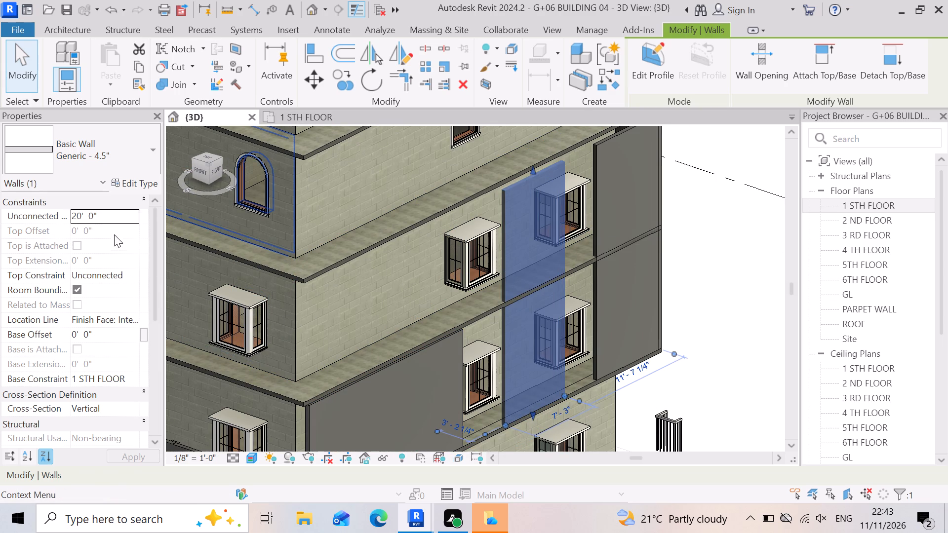
click(130, 277)
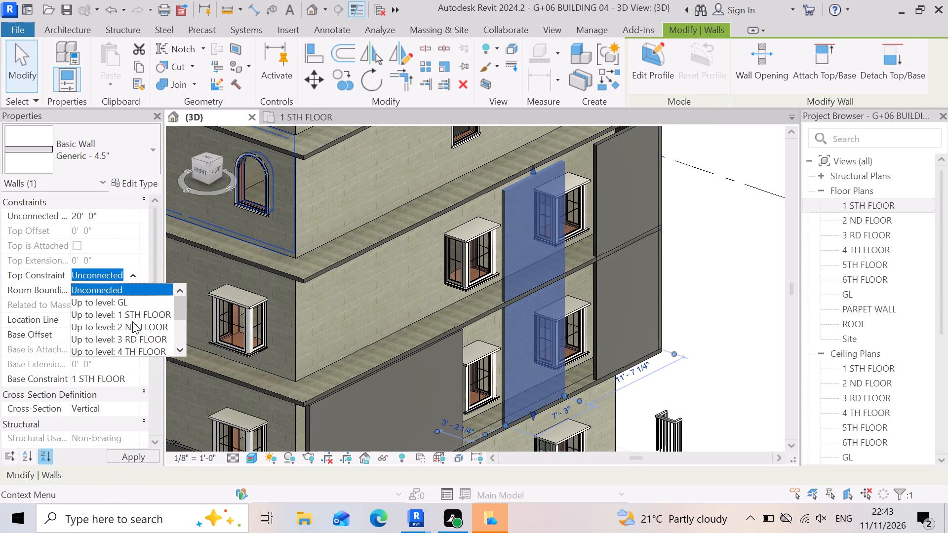
click(133, 323)
click(119, 236)
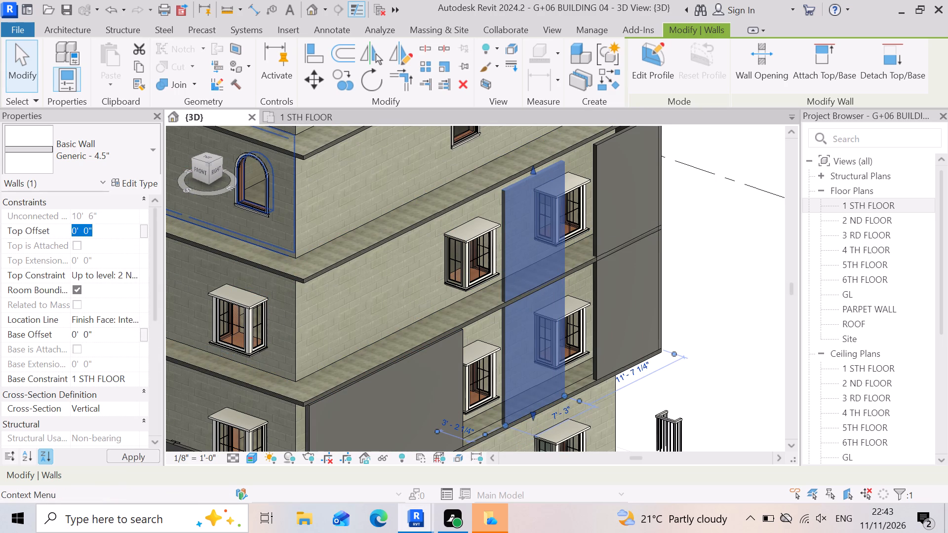
text(-6)
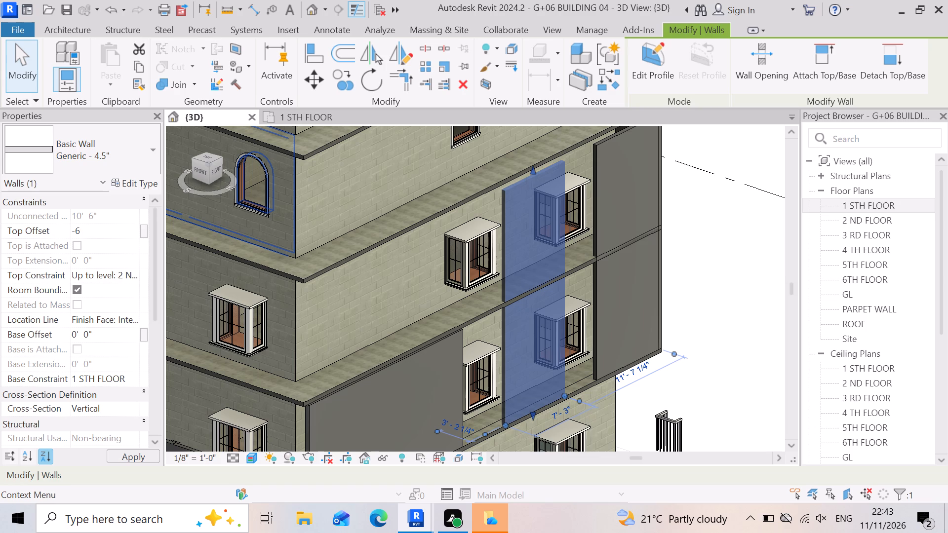
key(apostrophe)
key(Return)
drag(118, 449, 116, 454)
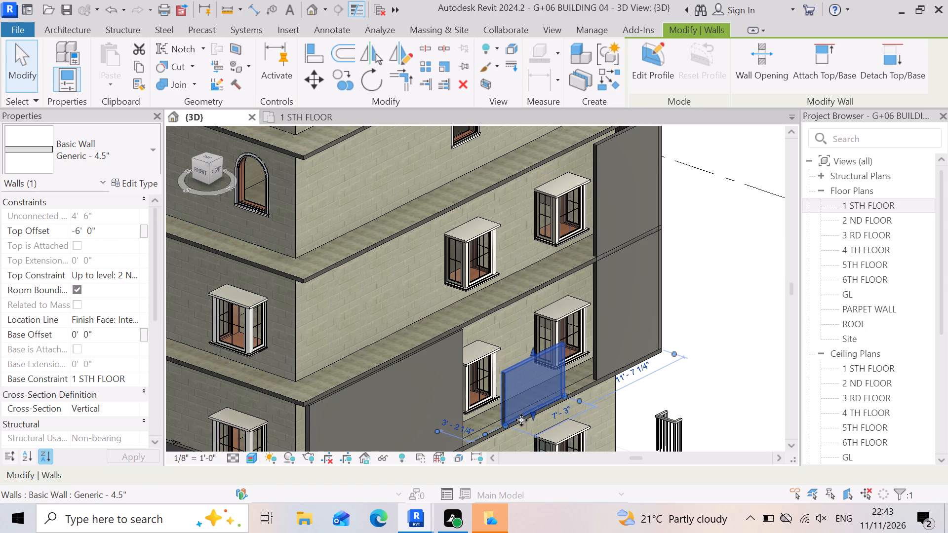
key(Escape)
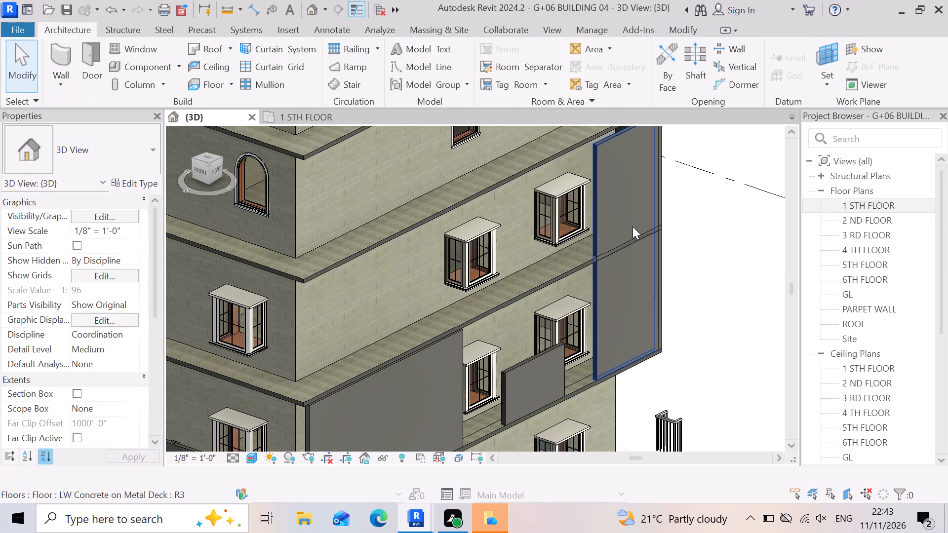
Constrain the sofa-room side's 4.5" wall at the rear corner up to level 2 ND FLOOR with a top offset of -6' 0".
click(627, 217)
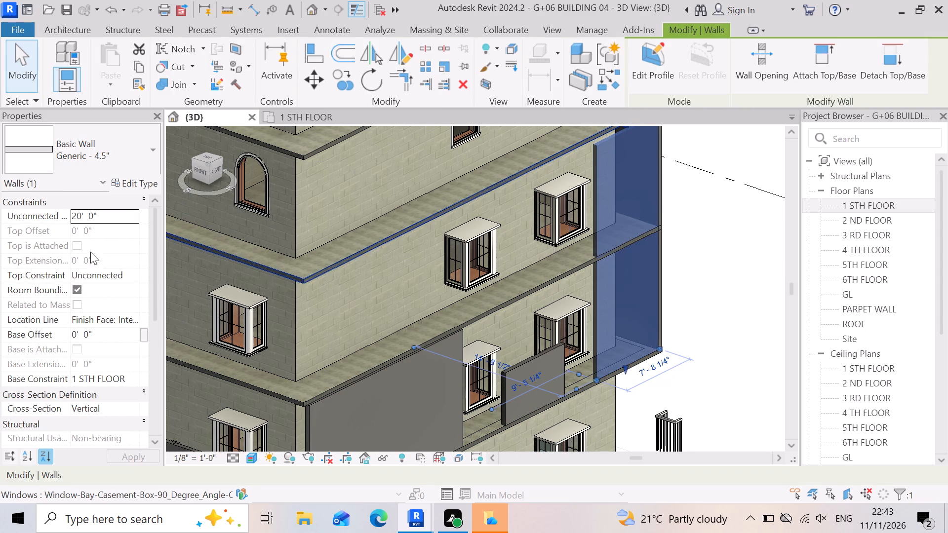
click(136, 274)
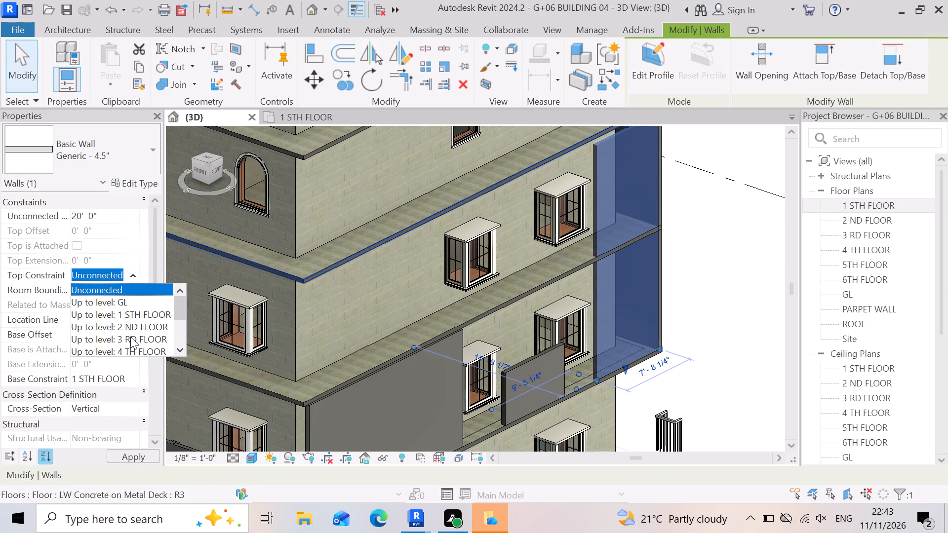
click(133, 326)
click(117, 233)
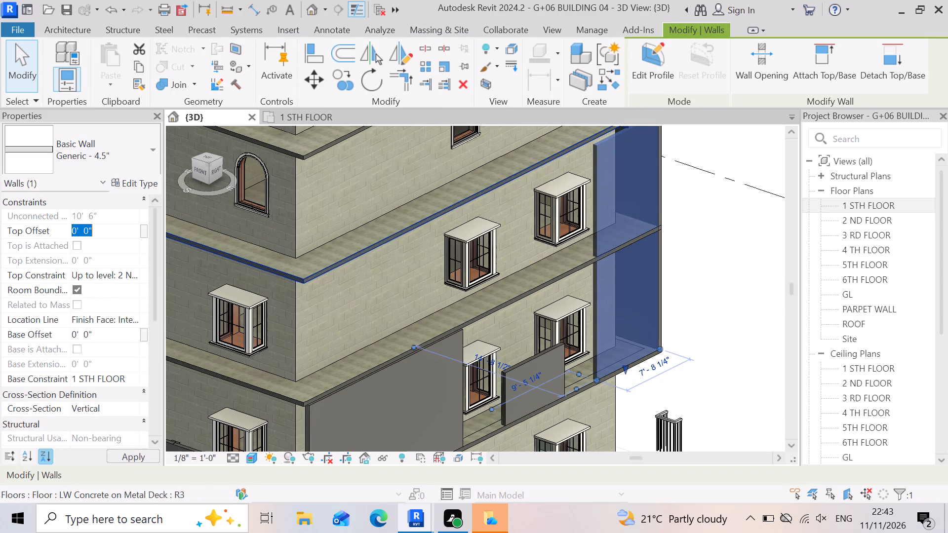
text(-6)
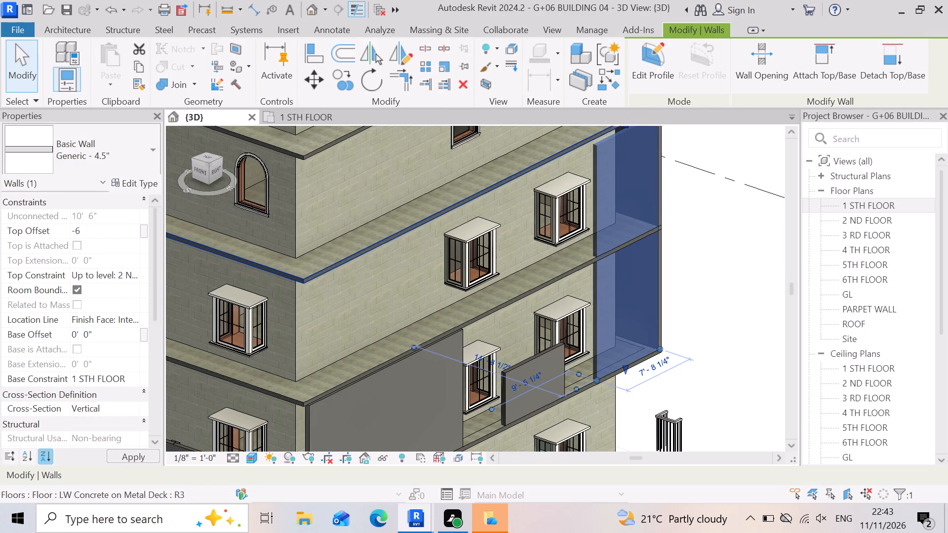
key(apostrophe)
key(Return)
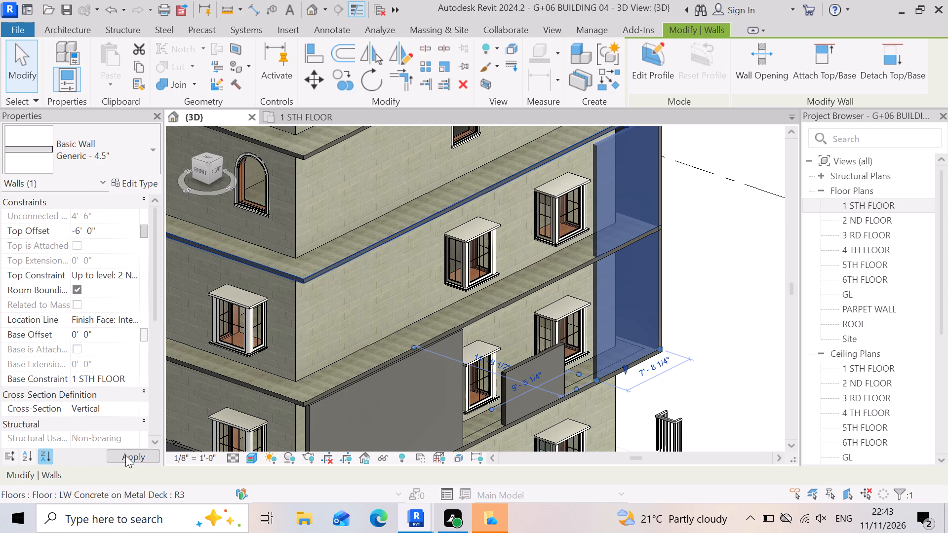
click(125, 455)
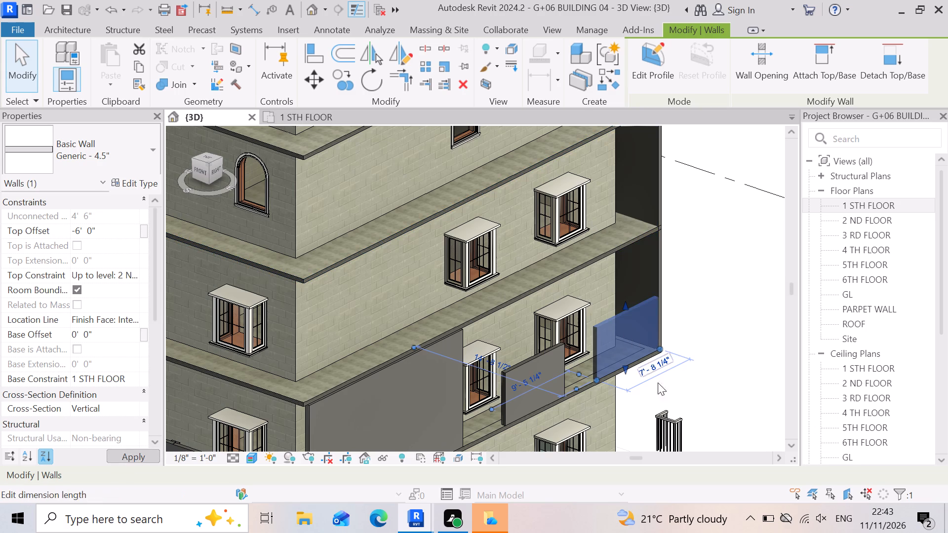
key(Escape)
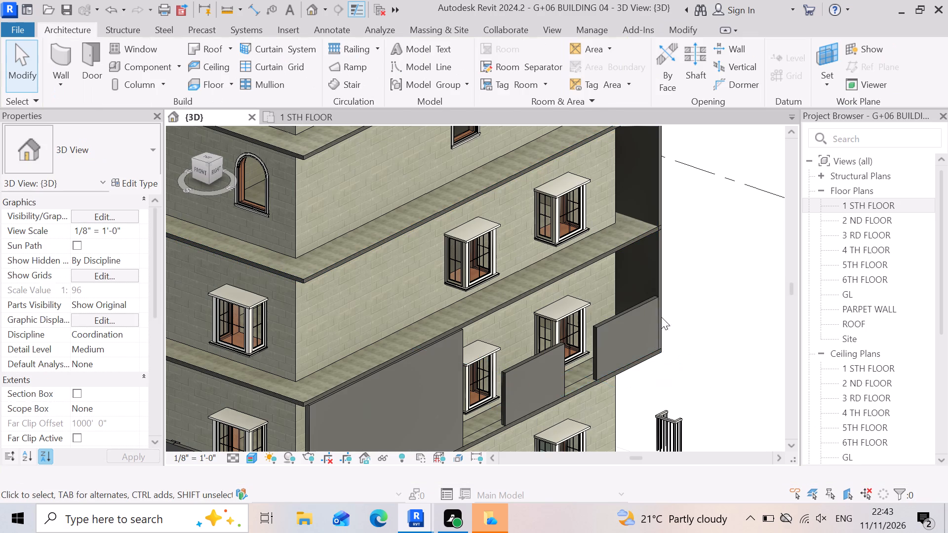
Examine the 4.5" balcony walls along the sofa-room side, checking the front-corner wall's height against the low walls.
scroll(662, 289, down, 4)
scroll(386, 440, up, 2)
scroll(620, 363, up, 3)
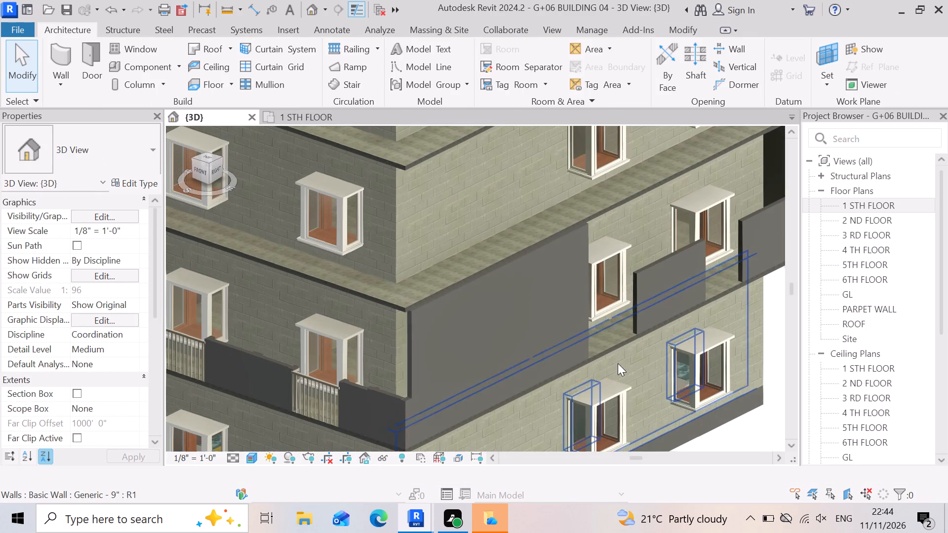
click(538, 306)
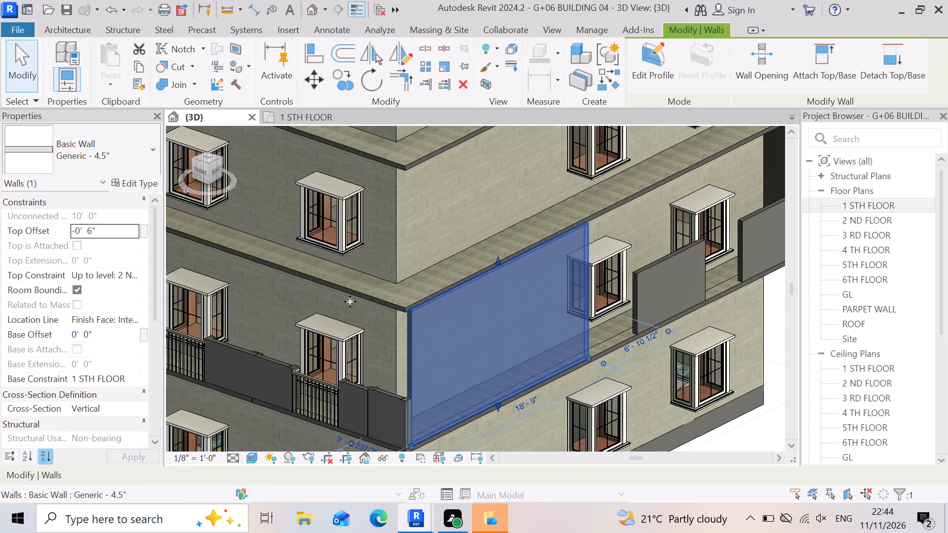
key(Escape)
scroll(475, 334, down, 3)
scroll(396, 360, down, 2)
scroll(686, 267, up, 2)
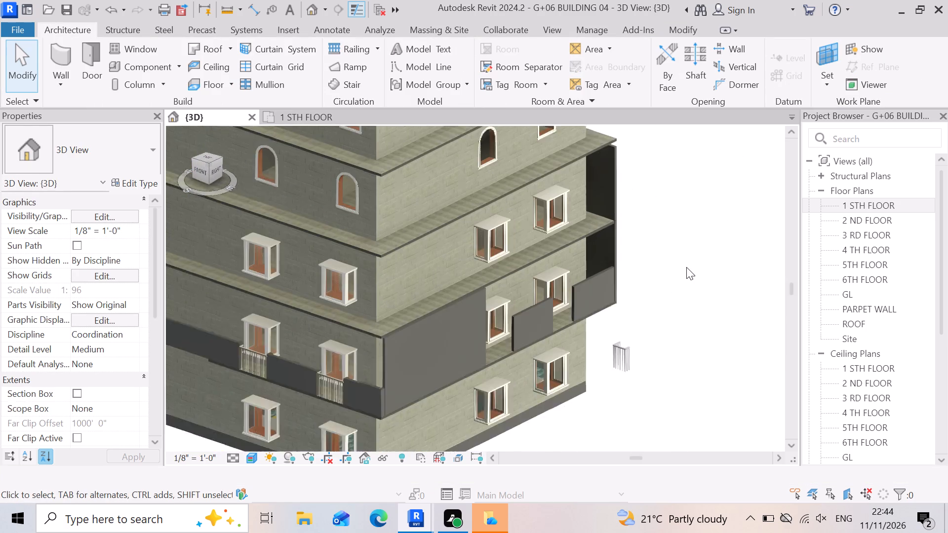
scroll(686, 267, up, 1)
scroll(522, 356, up, 5)
scroll(650, 297, down, 3)
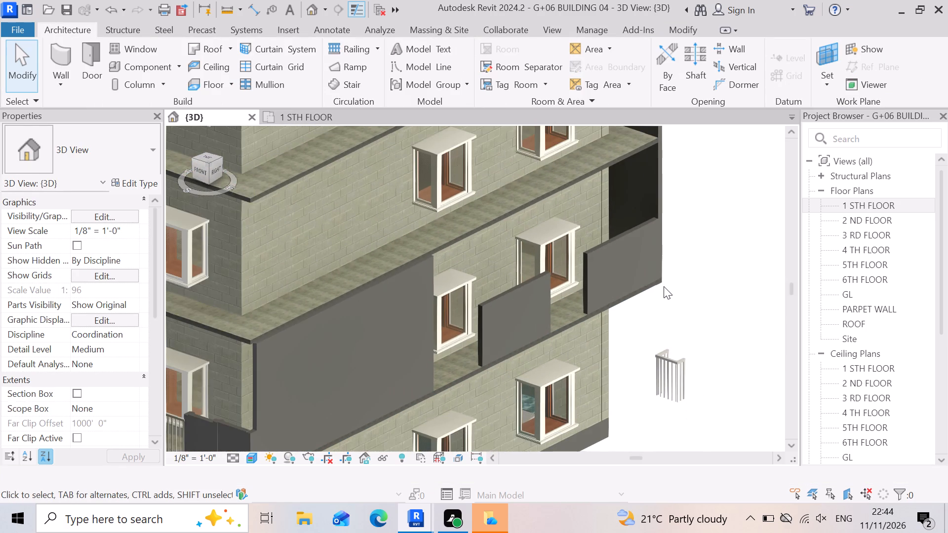
scroll(664, 286, down, 3)
scroll(643, 370, up, 2)
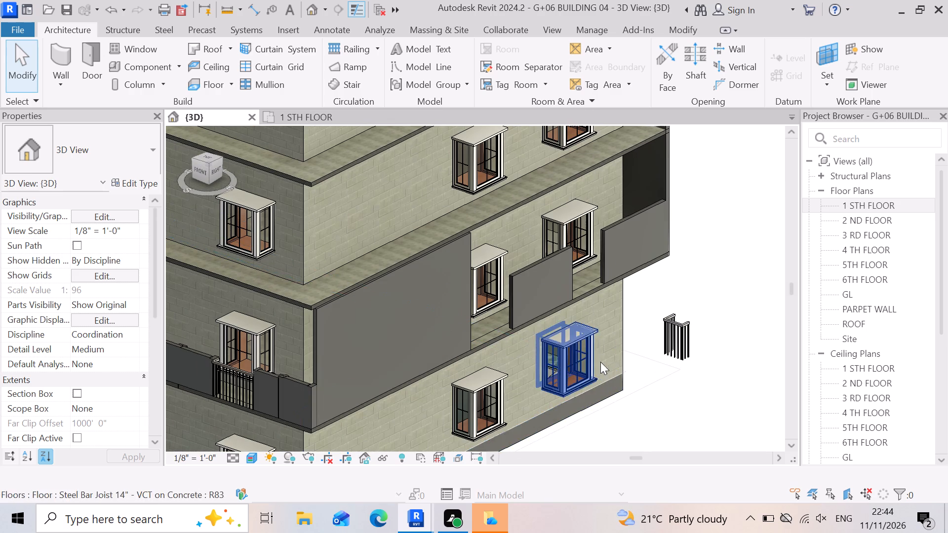
On the rear side, constrain the short 4.5" wall at the sofa-room corner up to level 2 ND FLOOR with a top offset of -0' 6".
shift+right_drag(596, 350, 420, 398)
shift+middle_drag(596, 350, 551, 350)
shift+middle_drag(541, 353, 473, 381)
scroll(501, 233, down, 7)
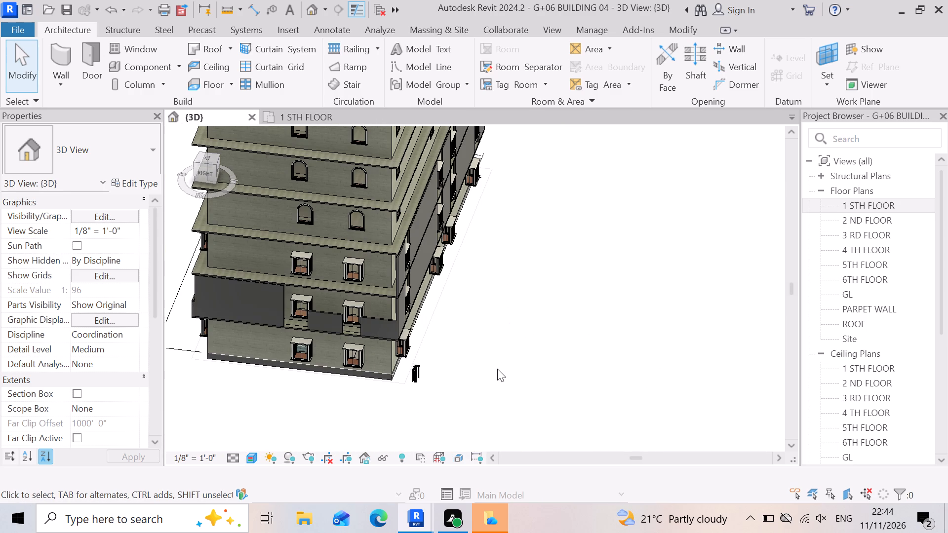
shift+middle_drag(479, 357, 415, 366)
shift+right_drag(475, 357, 376, 381)
shift+middle_click(412, 368)
shift+middle_drag(412, 368, 376, 380)
scroll(460, 364, up, 13)
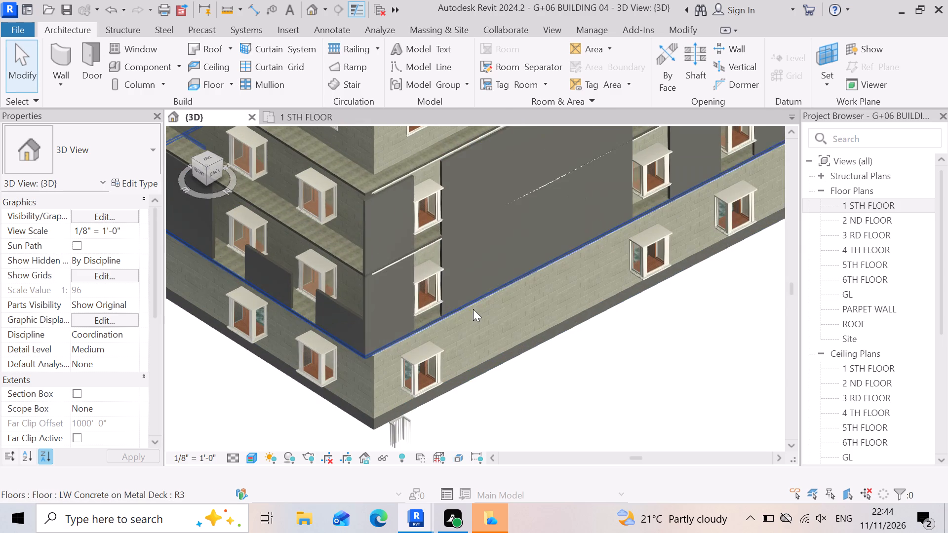
click(378, 238)
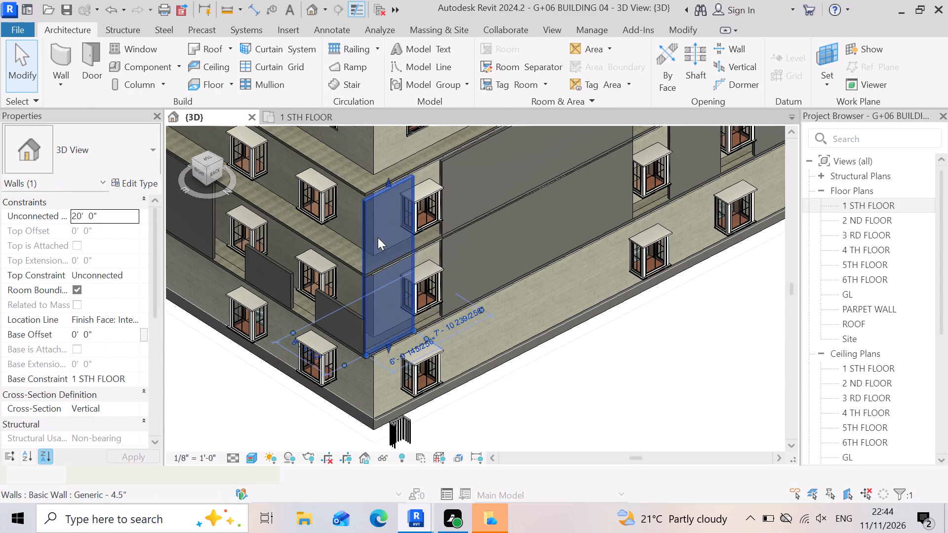
click(130, 275)
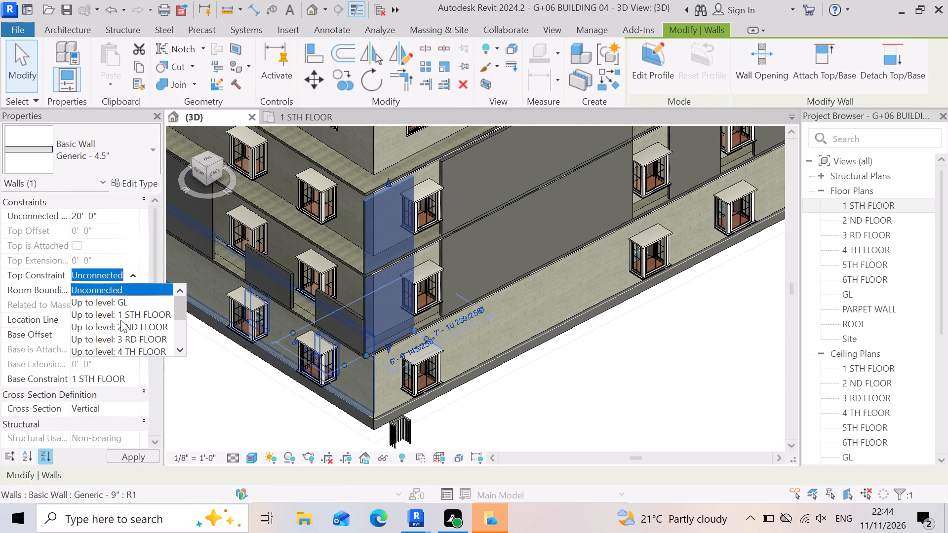
click(143, 330)
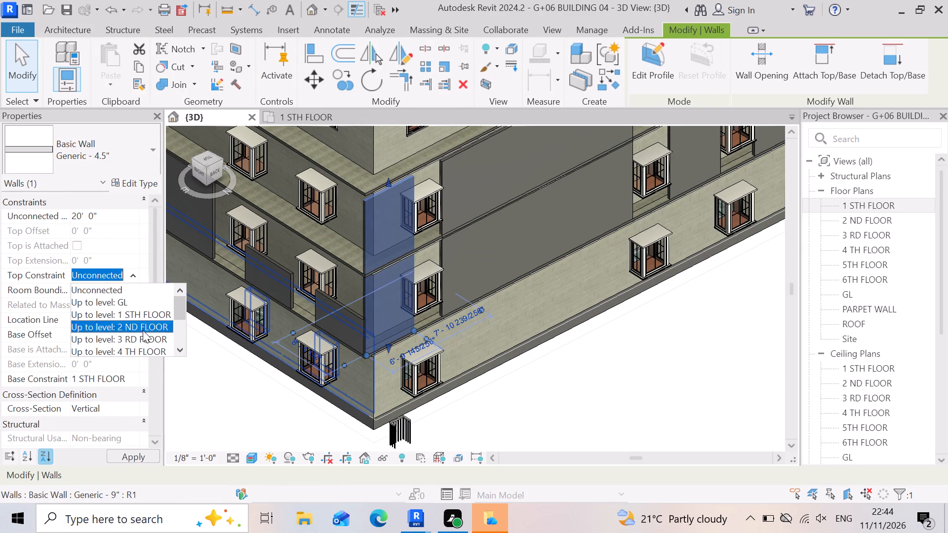
click(108, 232)
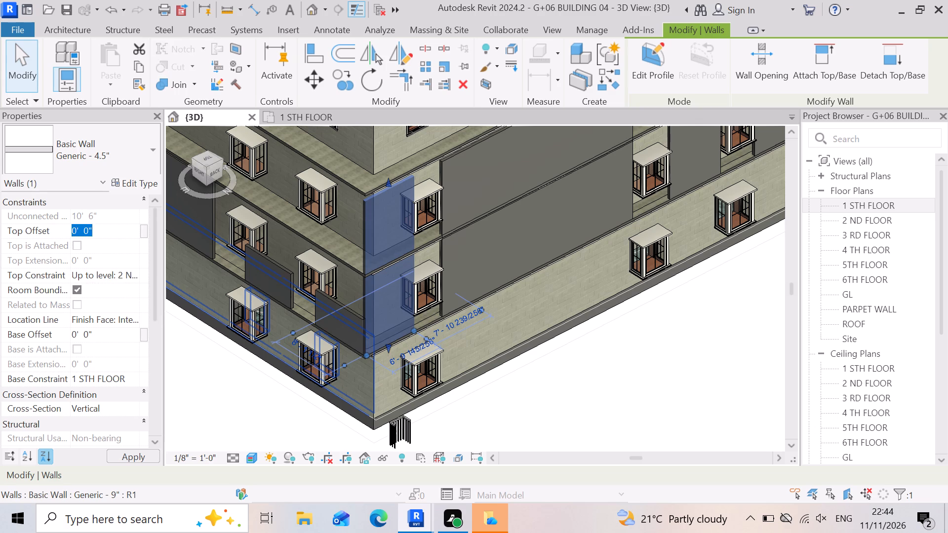
text(-6)
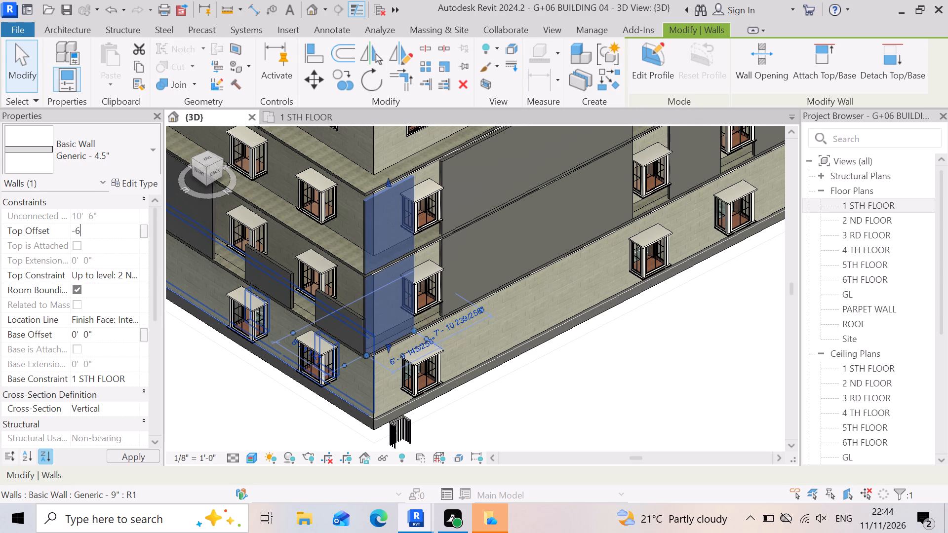
key(shift+quotedbl)
key(Return)
click(130, 457)
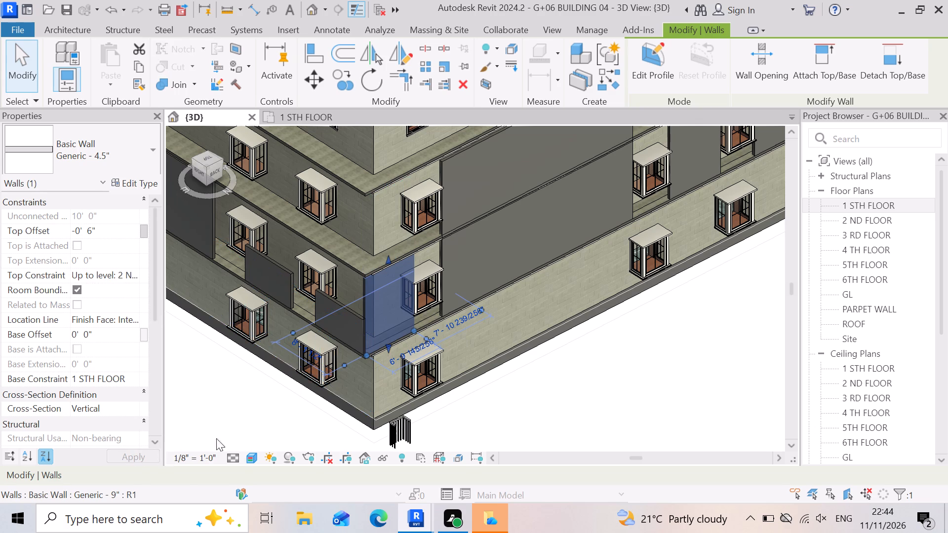
scroll(276, 323, down, 3)
click(611, 385)
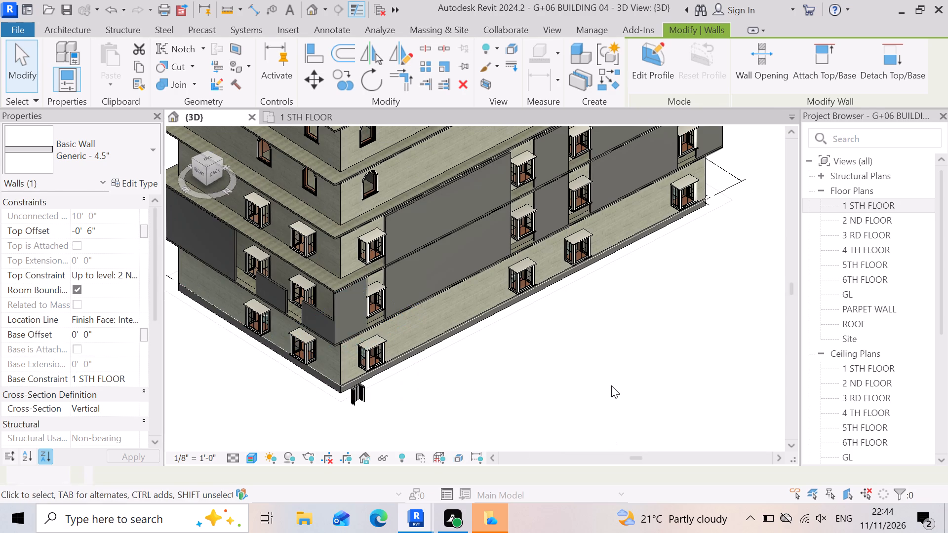
Constrain the rear side's long 4.5" wall between the first and second window bays up to level 2 ND FLOOR, with top offset -0' 6".
click(465, 212)
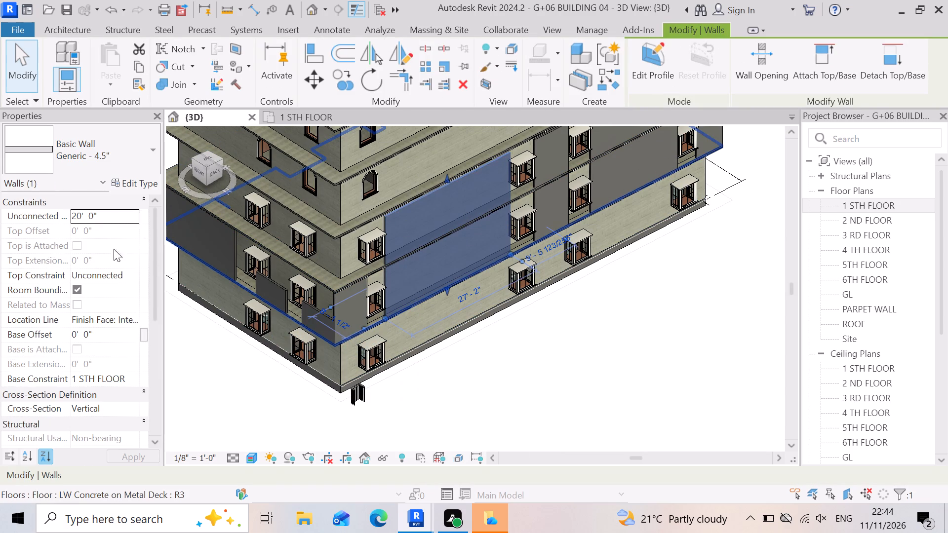
click(130, 275)
click(134, 324)
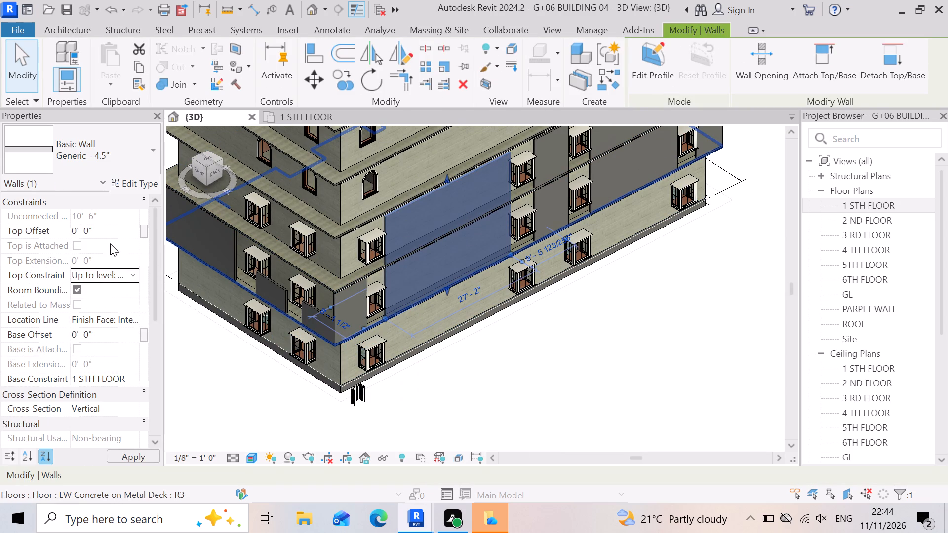
click(108, 232)
text(-6)
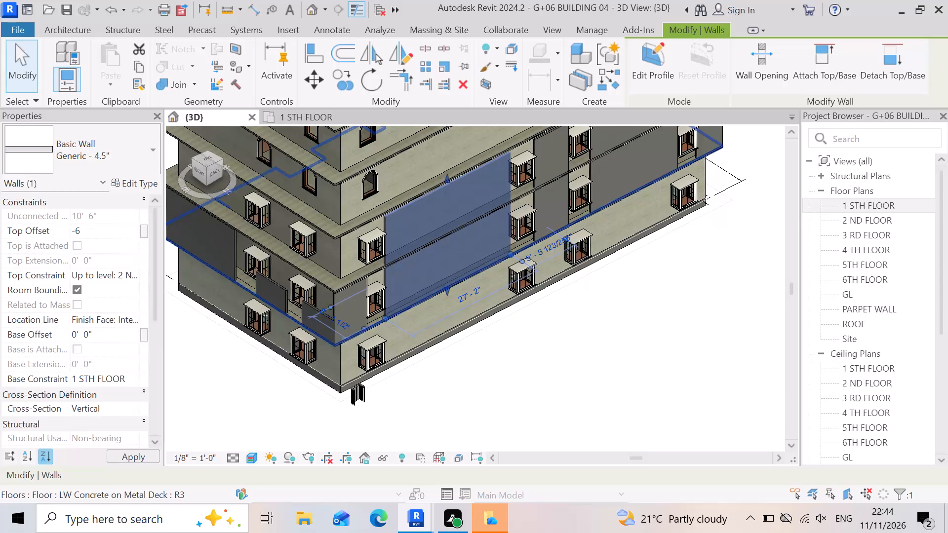
key(shift+quotedbl)
key(Return)
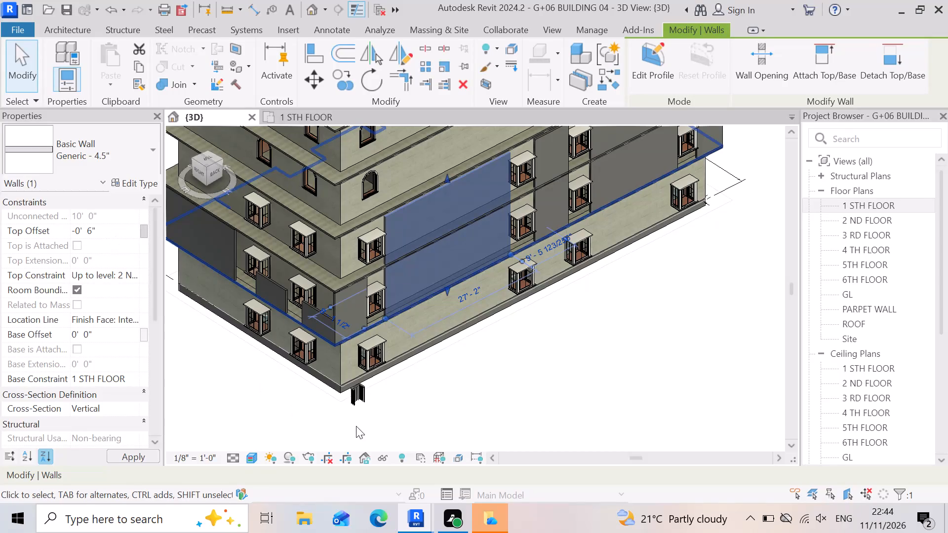
click(501, 379)
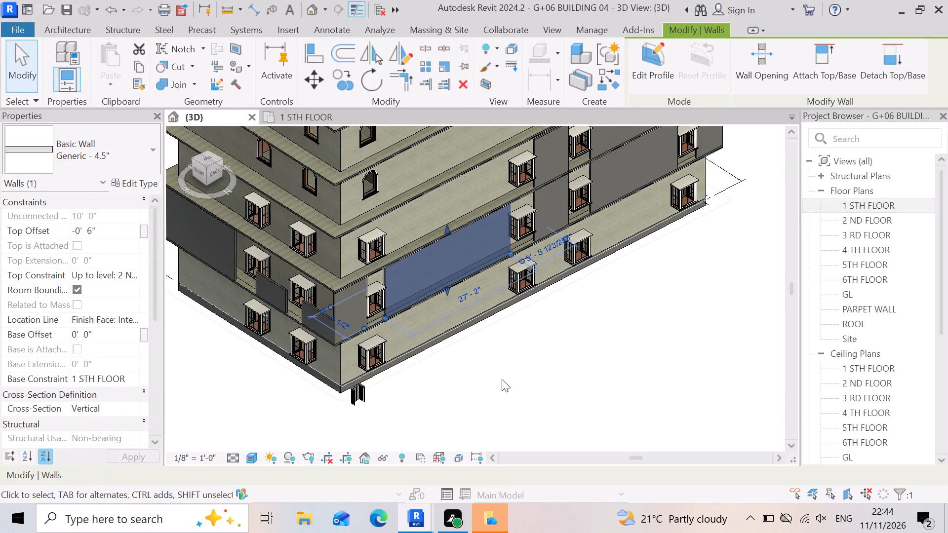
Constrain the rear side's short 4.5" wall between the second and third window bays up to level 2 ND FLOOR, with top offset -0' 6".
scroll(306, 415, down, 4)
scroll(655, 319, up, 2)
scroll(543, 215, up, 3)
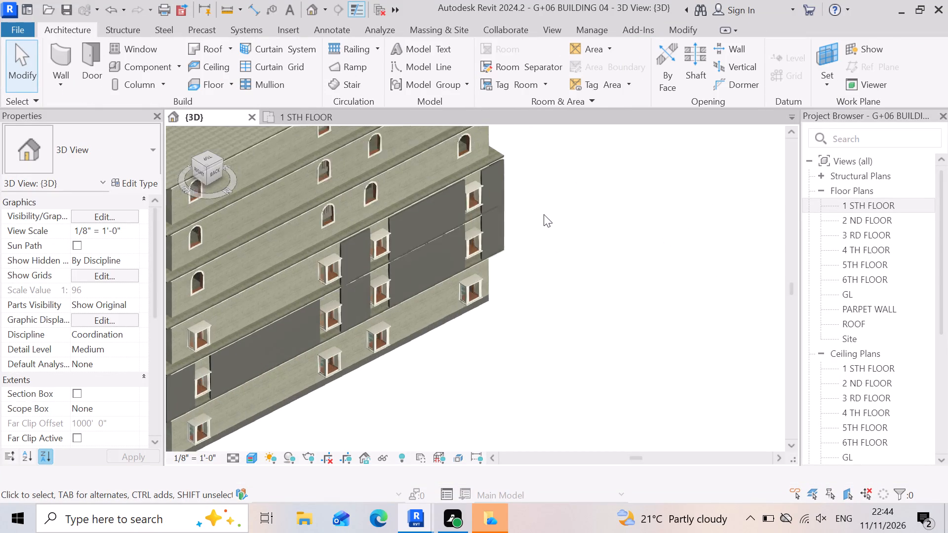
click(292, 272)
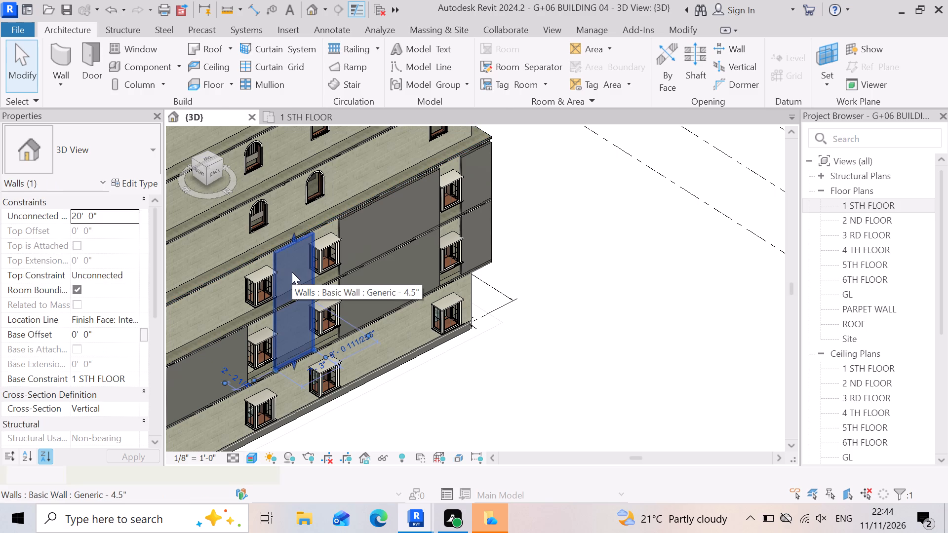
click(131, 278)
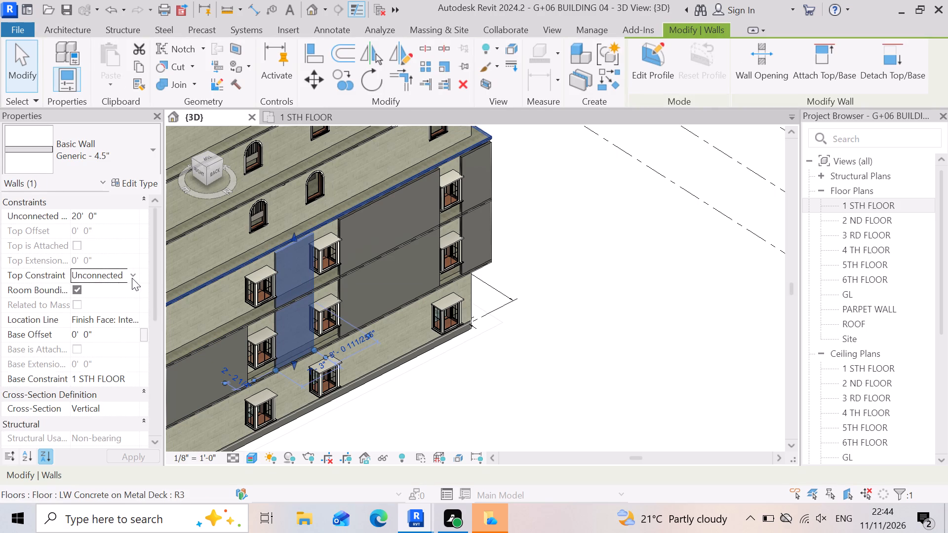
click(144, 326)
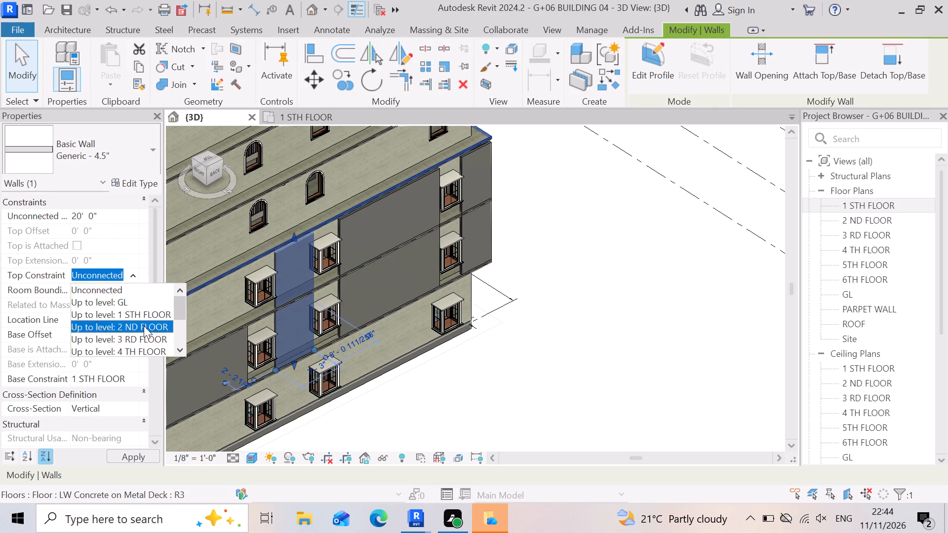
click(117, 231)
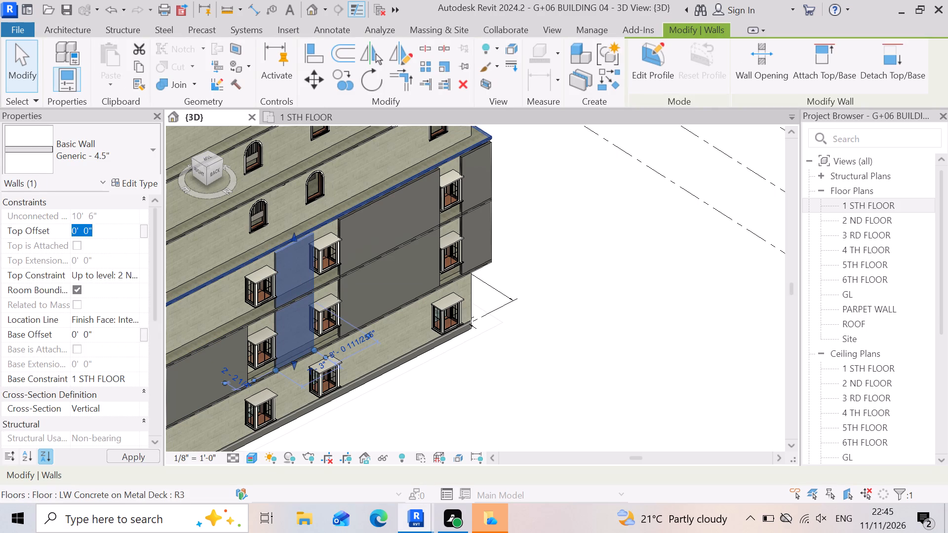
text(-6)
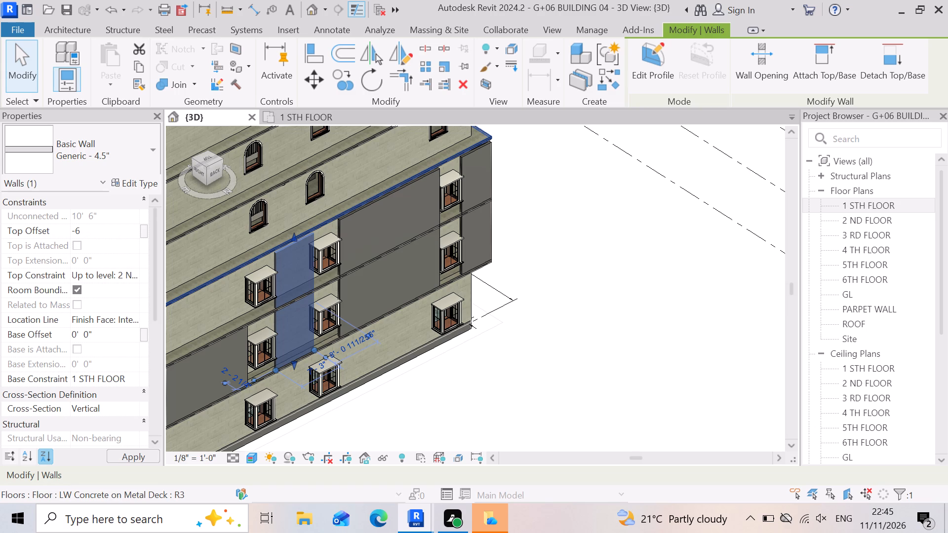
key(shift+quotedbl)
key(Return)
click(129, 455)
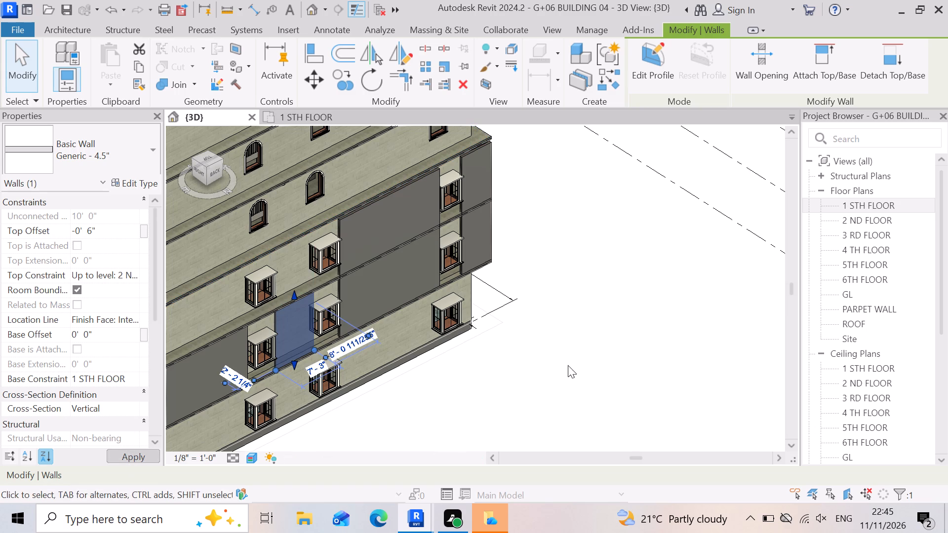
Constrain the rear side's long 4.5" wall between the third and fourth window bays up to level 2 ND FLOOR, with top offset -6' 0".
click(403, 229)
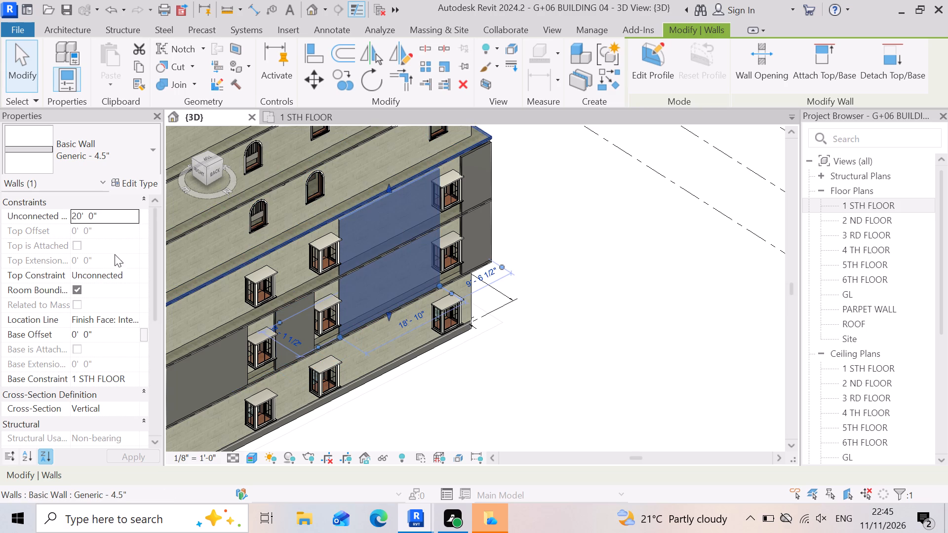
click(132, 278)
click(126, 325)
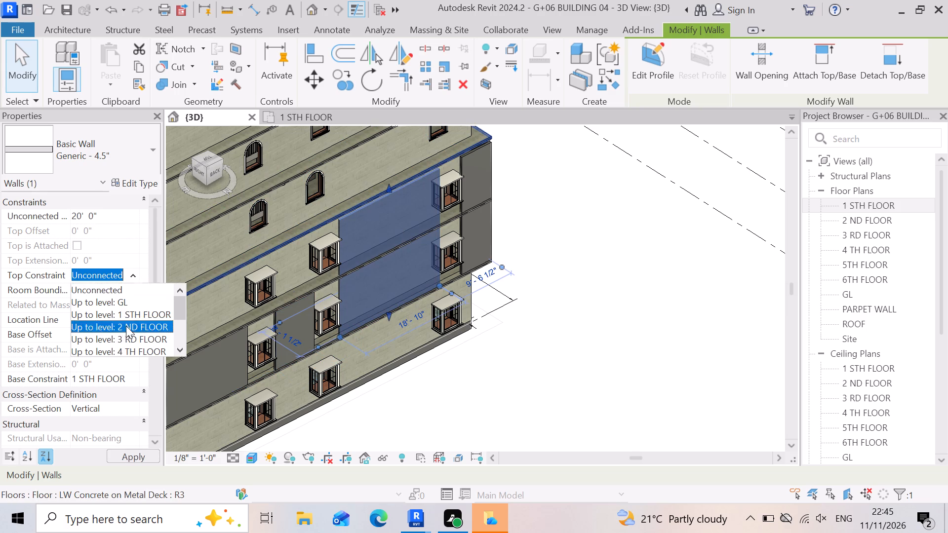
click(111, 230)
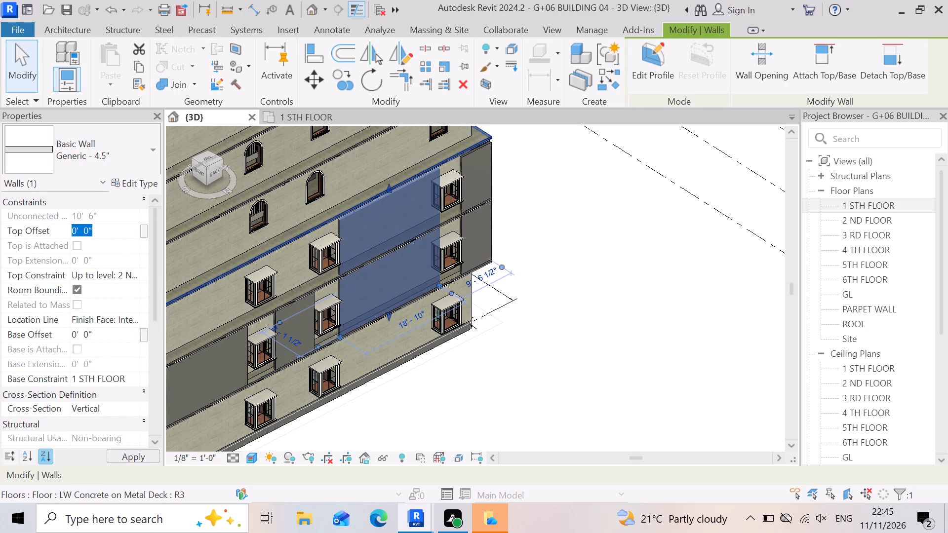
text(-6)
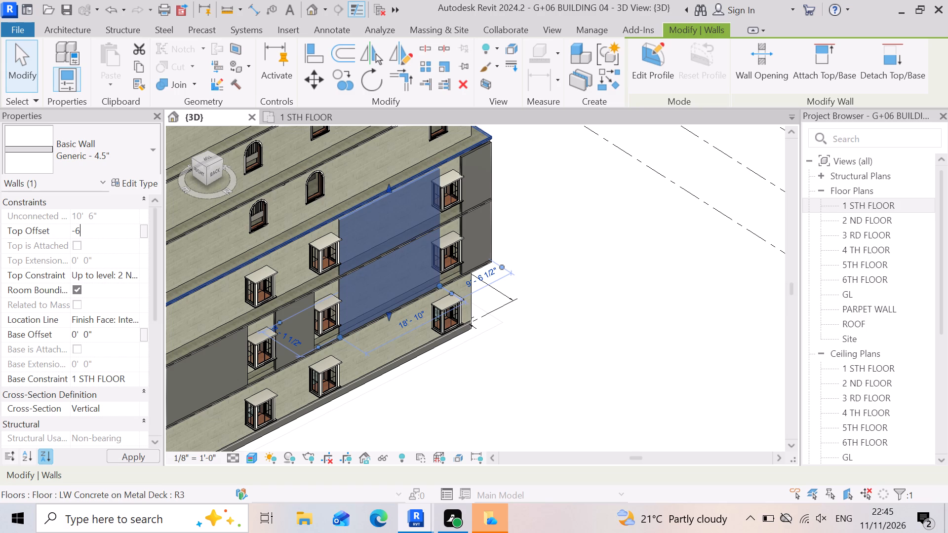
key(apostrophe)
key(Return)
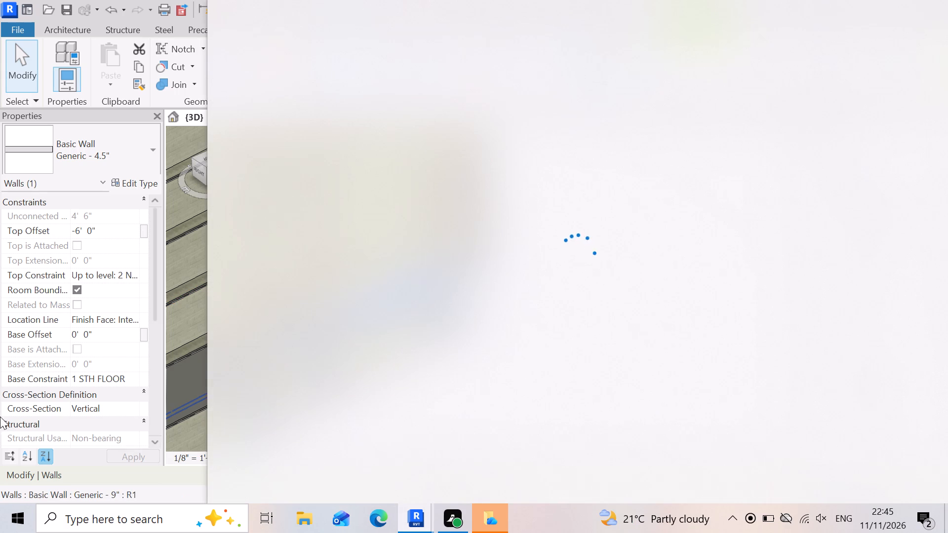
key(Escape)
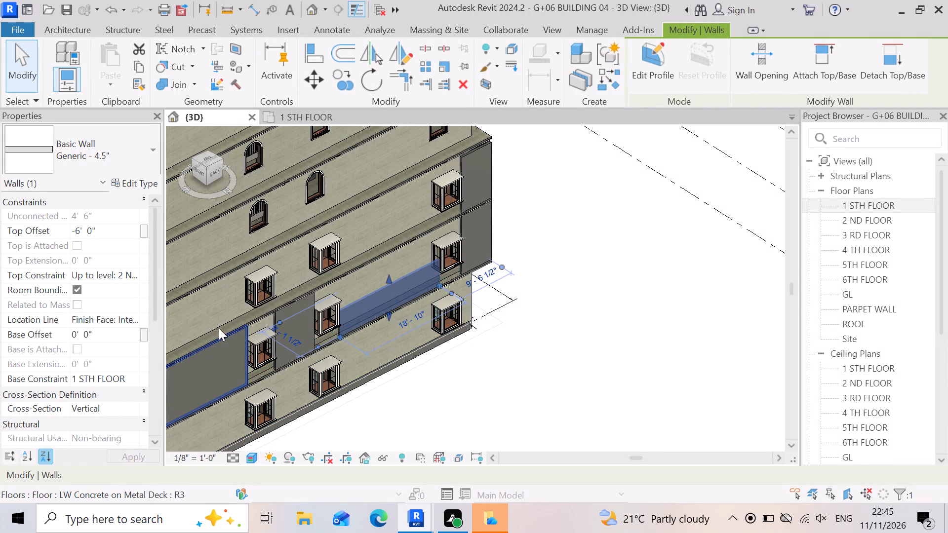
Constrain the rear side's 4.5" wall at the corner beyond the fourth window bay up to level 2 ND FLOOR, with top offset -0' 6".
scroll(275, 347, up, 2)
scroll(558, 399, down, 2)
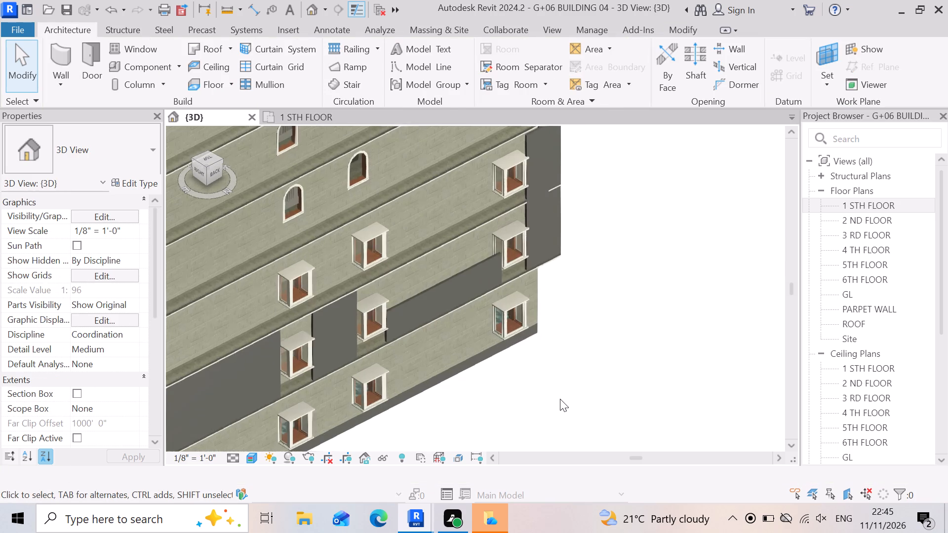
scroll(584, 191, up, 4)
click(526, 208)
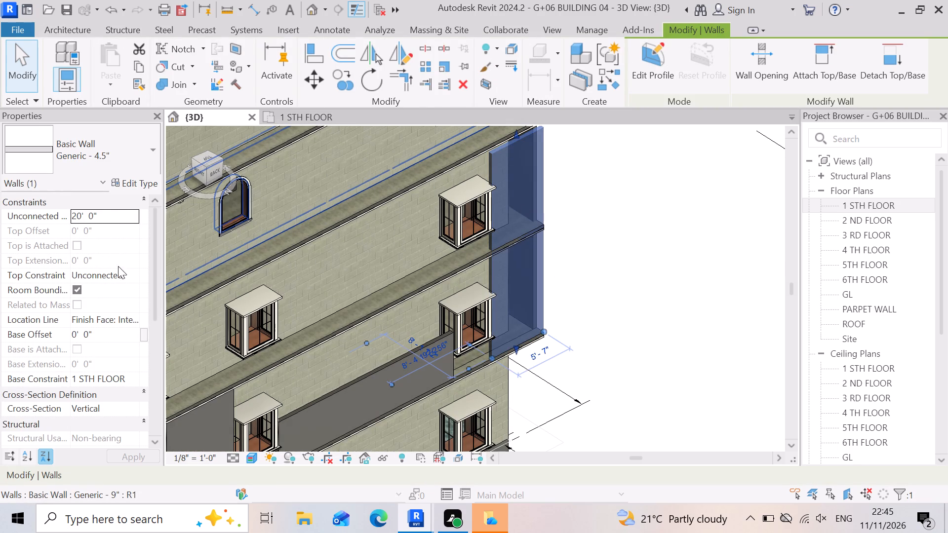
click(134, 277)
click(146, 325)
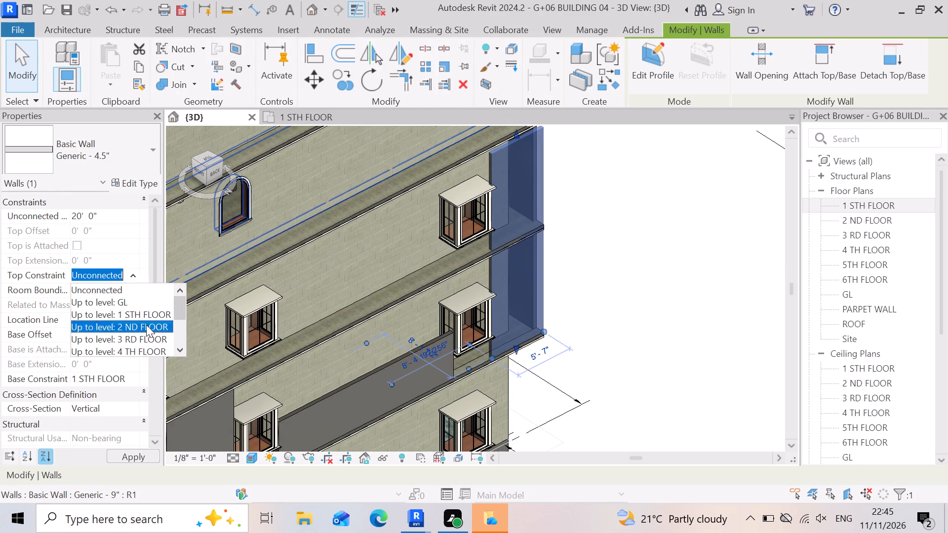
click(110, 234)
text(-6)
key(shift+quotedbl)
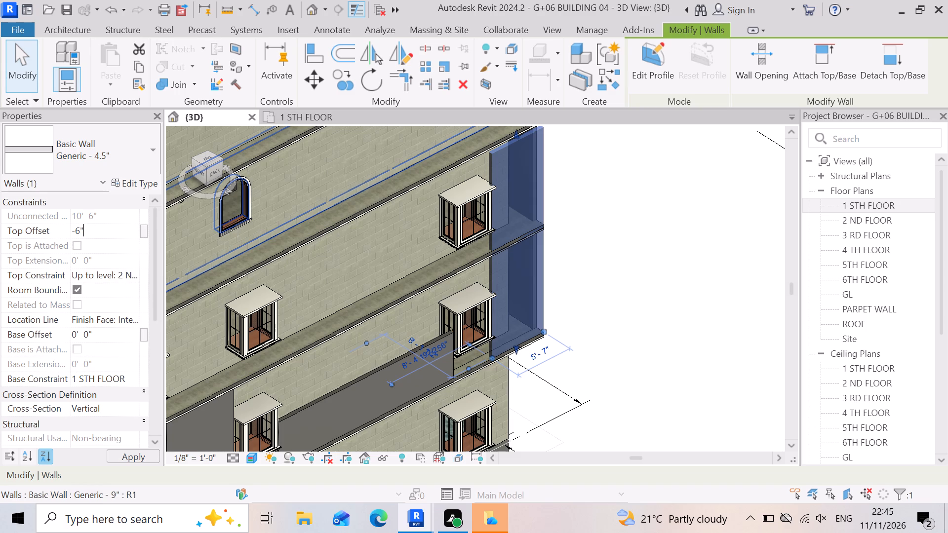
key(Return)
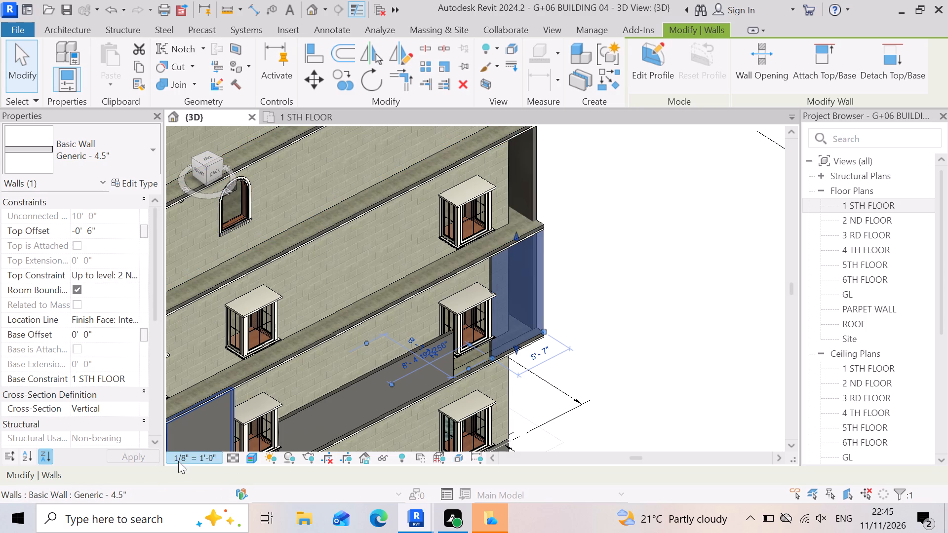
click(690, 339)
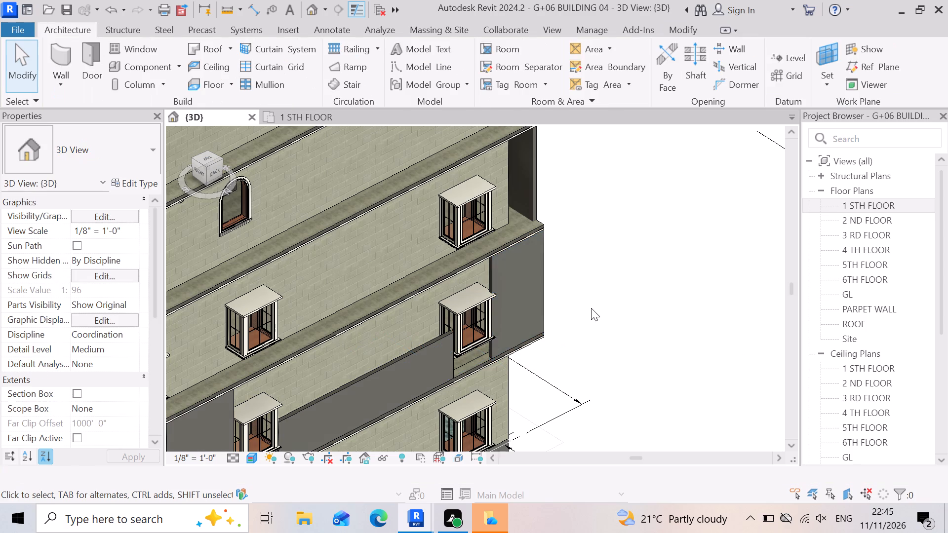
On the side opposite the sofa room, constrain the 4.5" wall at the rear corner up to level 2 ND FLOOR, with top offset -0' 6".
scroll(592, 305, down, 11)
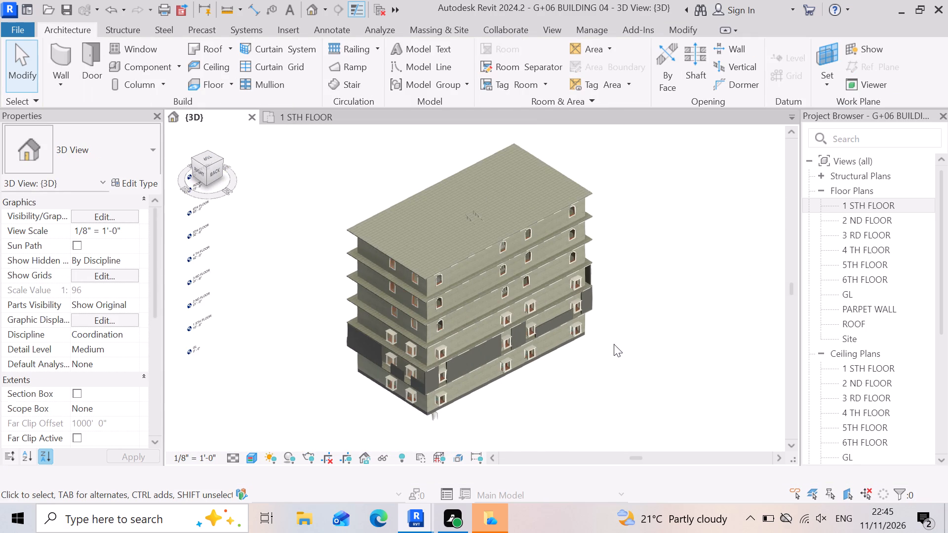
shift+right_drag(603, 365, 432, 377)
shift+middle_drag(603, 365, 432, 377)
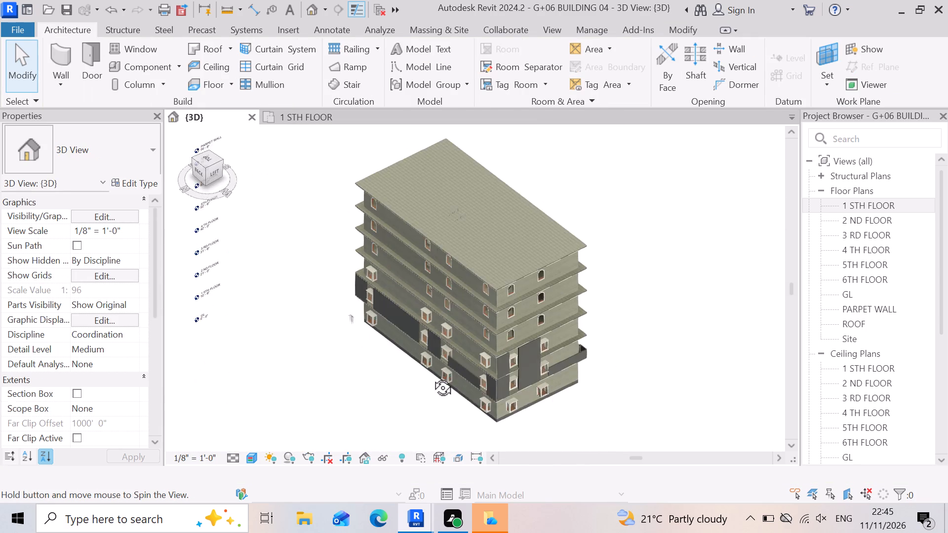
shift+middle_drag(432, 377, 399, 335)
shift+right_drag(432, 377, 399, 335)
scroll(399, 335, up, 1)
scroll(557, 424, up, 2)
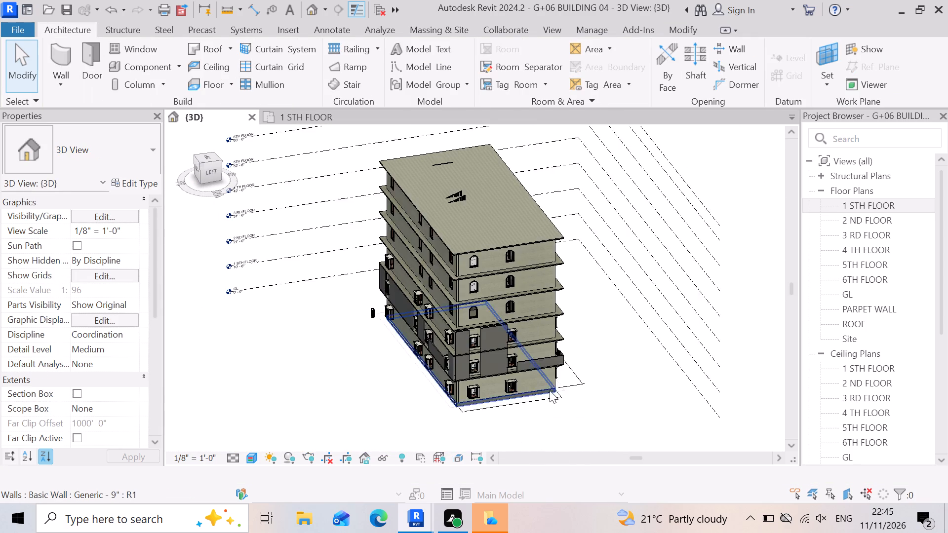
scroll(550, 390, up, 3)
scroll(390, 321, up, 3)
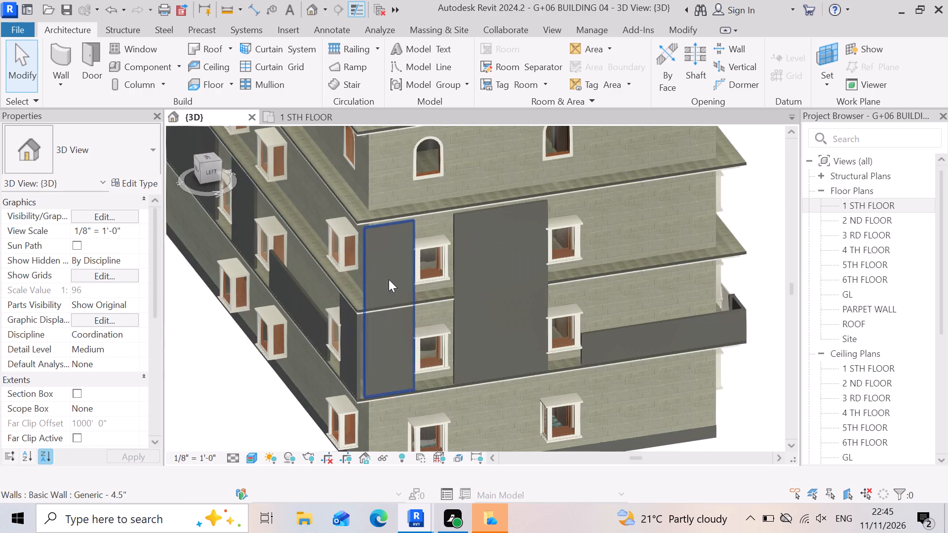
click(392, 268)
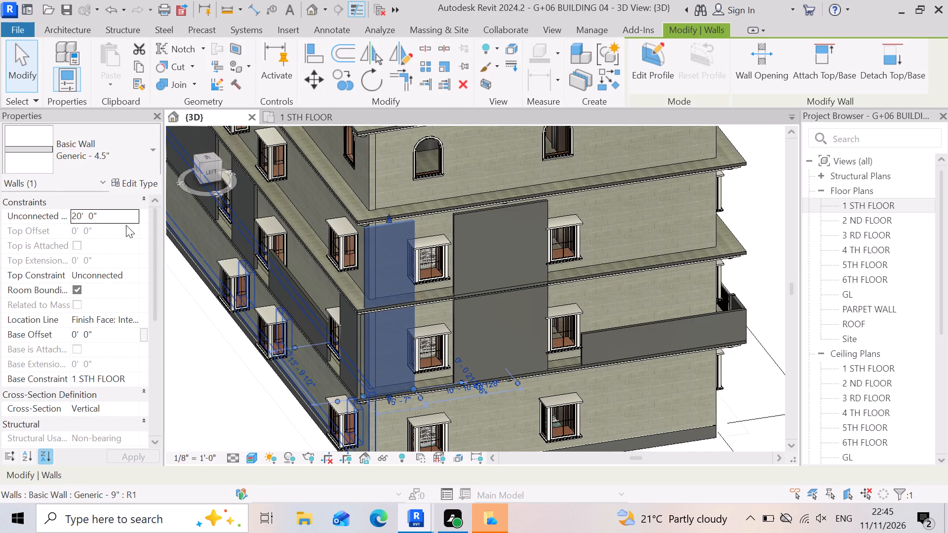
click(143, 275)
click(138, 275)
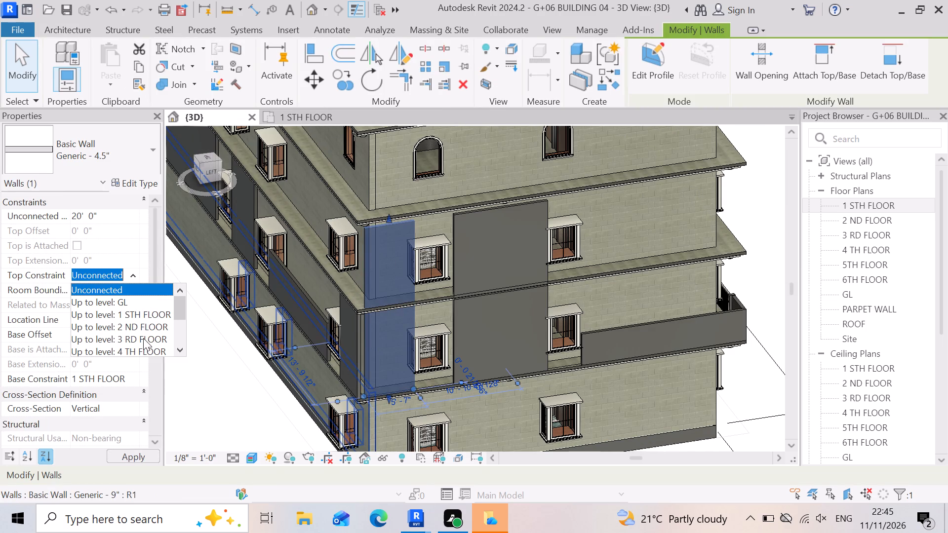
click(143, 325)
click(110, 233)
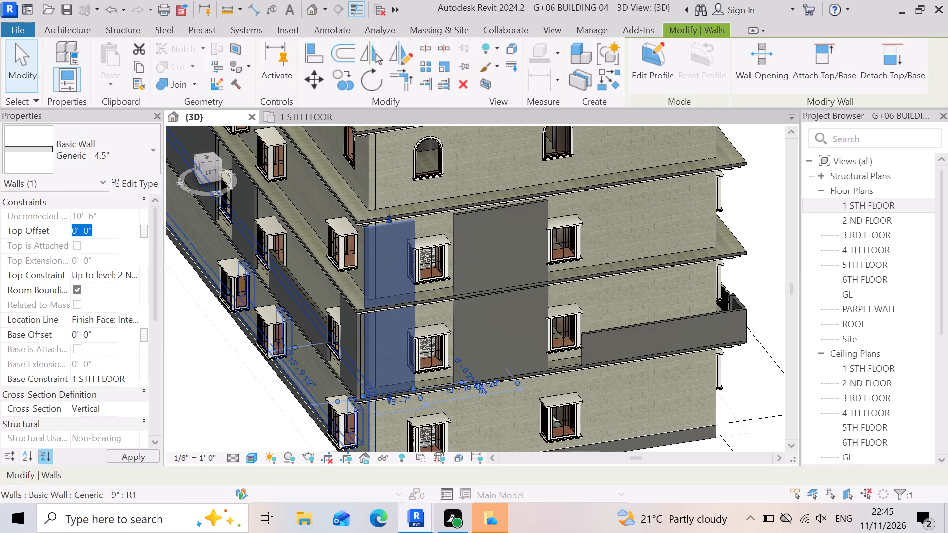
text(-6)
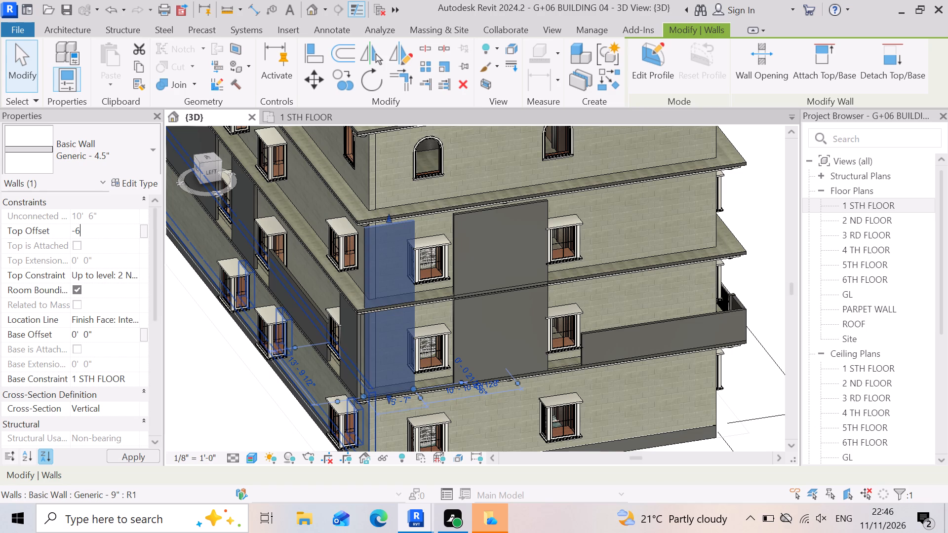
key(shift+quotedbl)
key(Return)
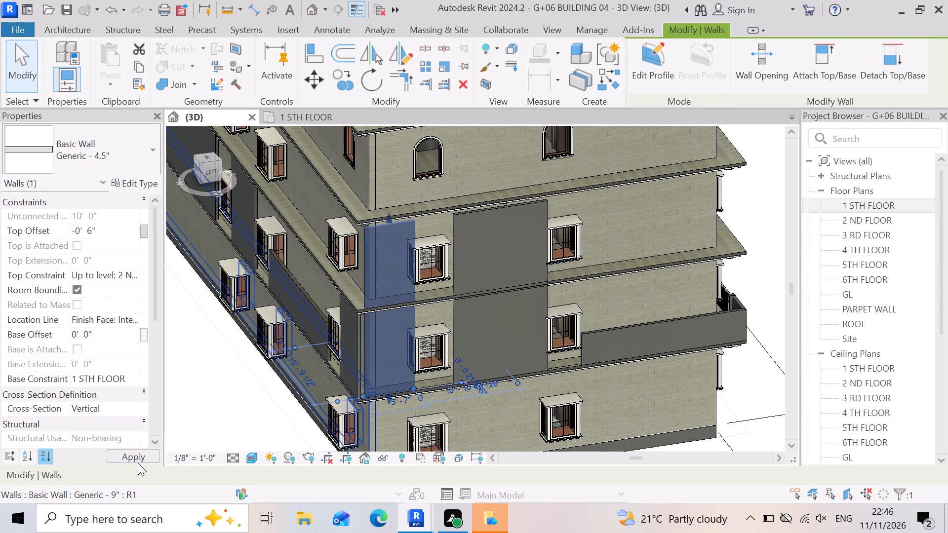
click(136, 461)
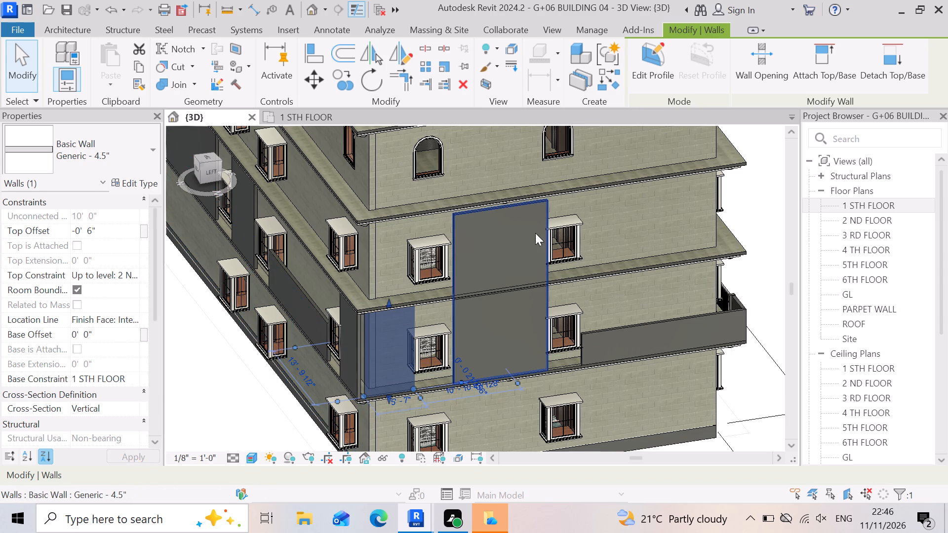
On the same side, constrain the 4.5" wall between the two window bays up to level 2 ND FLOOR with a top offset of -0' 6".
click(528, 244)
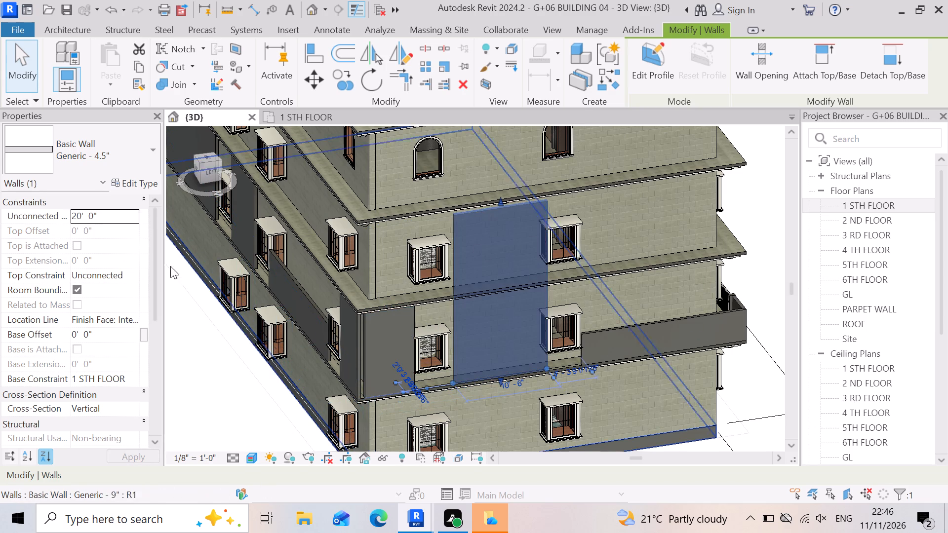
click(135, 275)
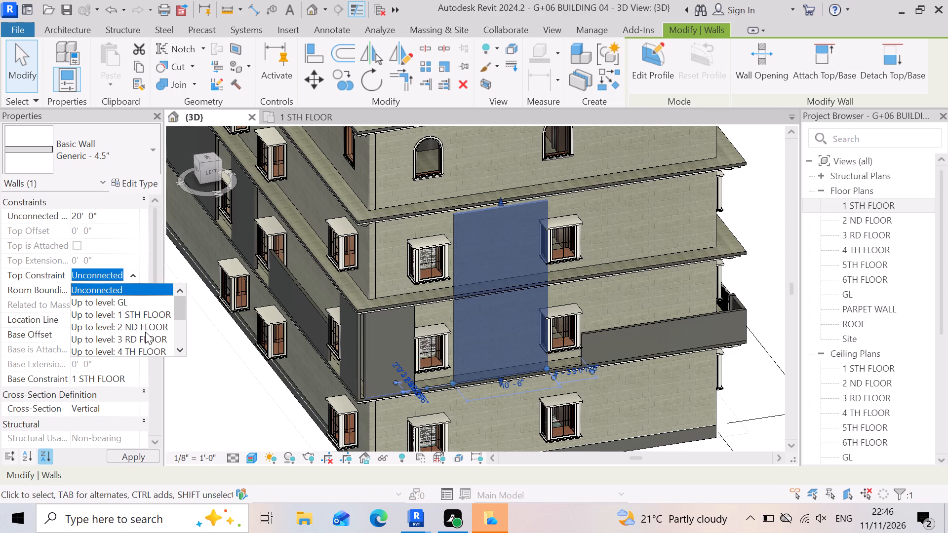
click(151, 322)
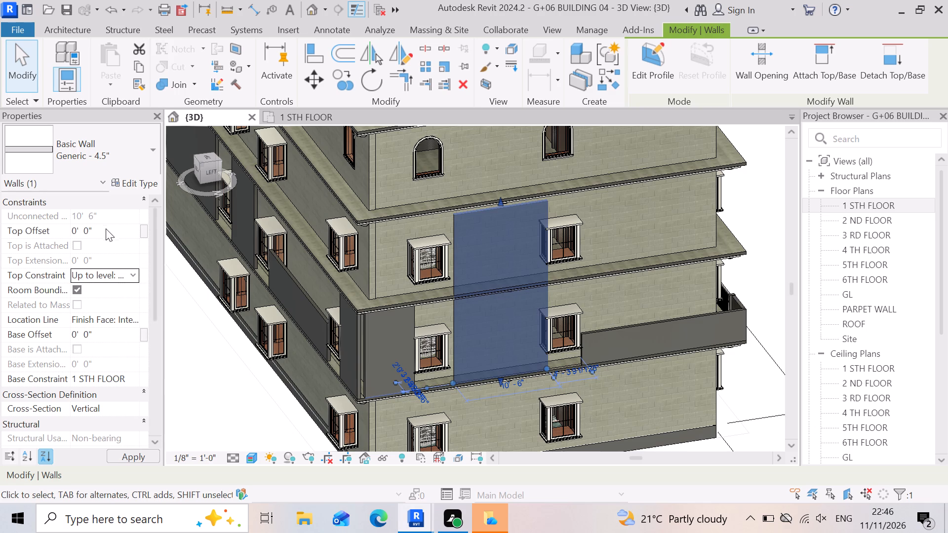
click(110, 238)
text(-6)
key(shift+quotedbl)
key(Return)
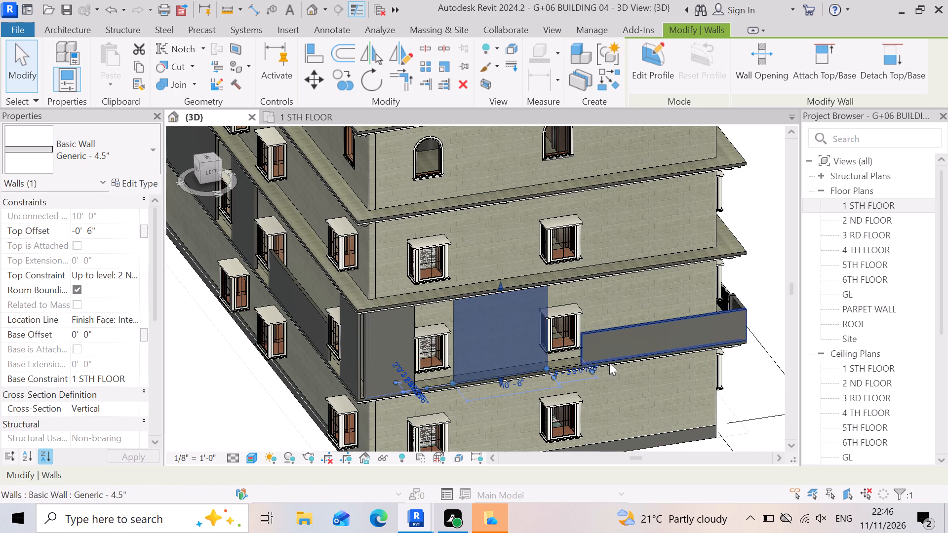
On the side opposite the sofa room, lower the top of the 4.5" wall between the two window bays to a top offset of about -7' 1".
scroll(614, 371, up, 5)
scroll(397, 300, down, 3)
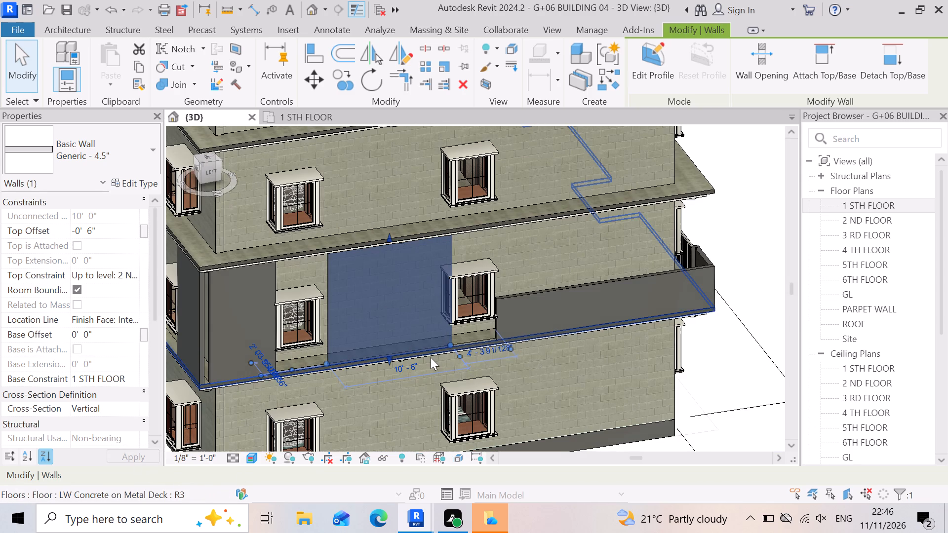
key(Escape)
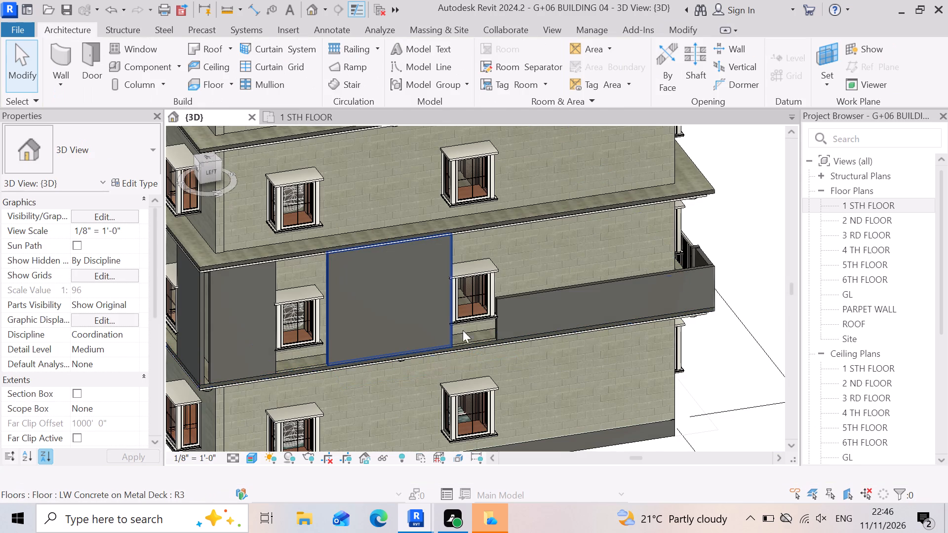
scroll(709, 245, down, 3)
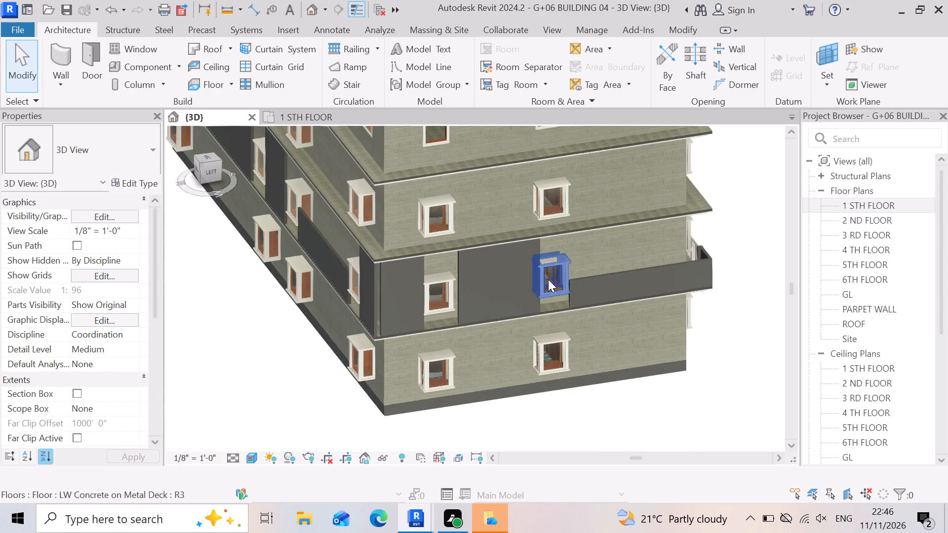
click(503, 288)
scroll(599, 219, down, 2)
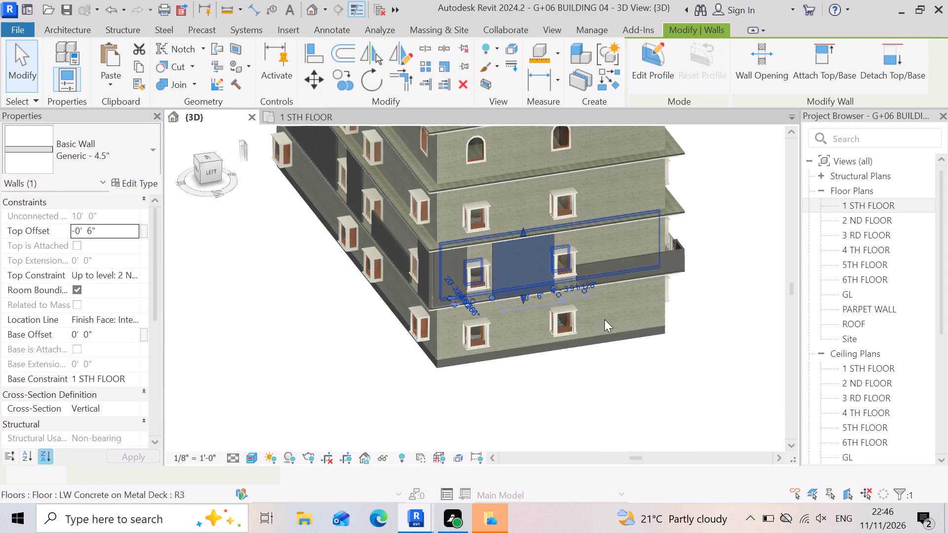
scroll(551, 303, up, 4)
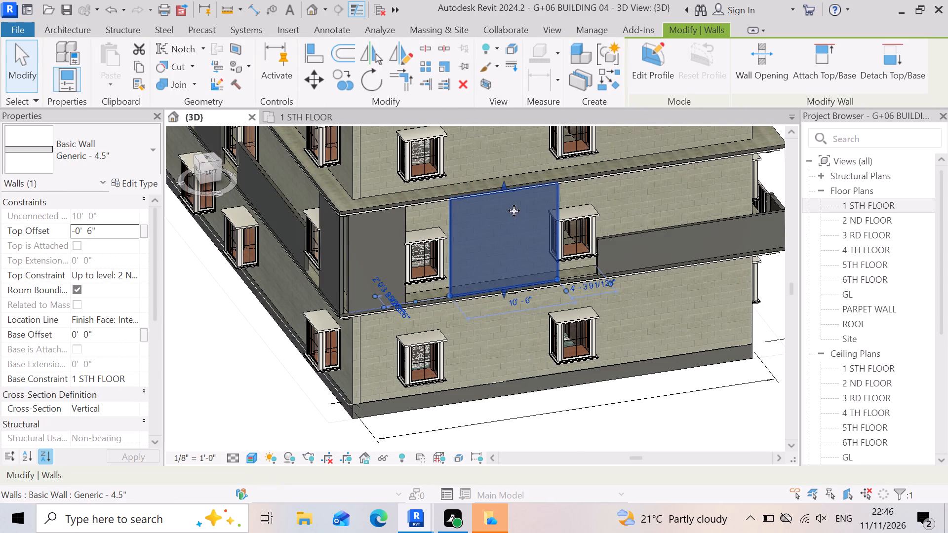
drag(506, 186, 514, 224)
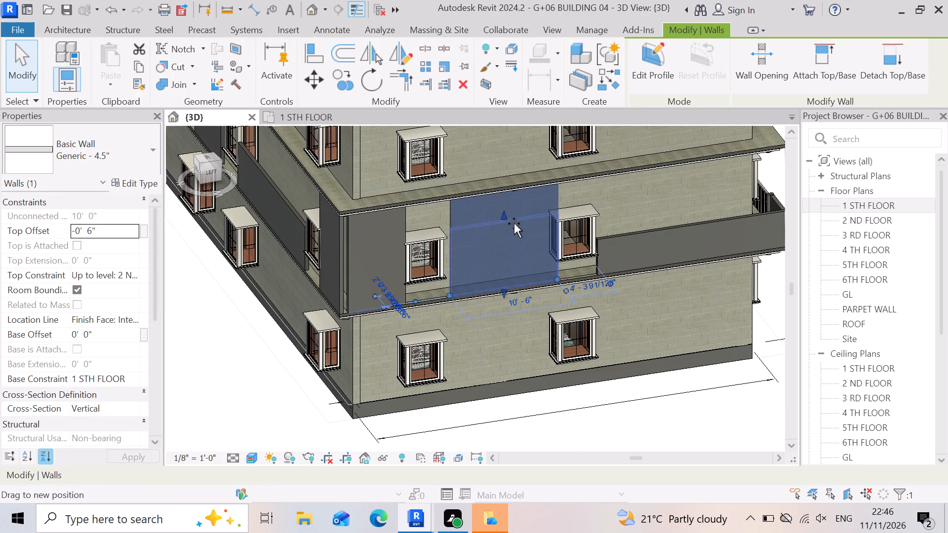
drag(514, 224, 521, 263)
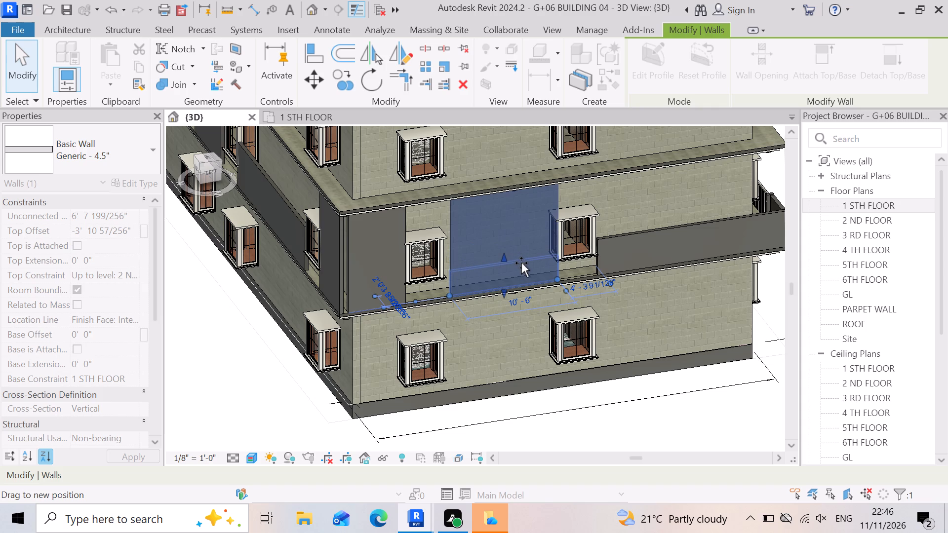
drag(521, 263, 519, 263)
scroll(548, 295, up, 4)
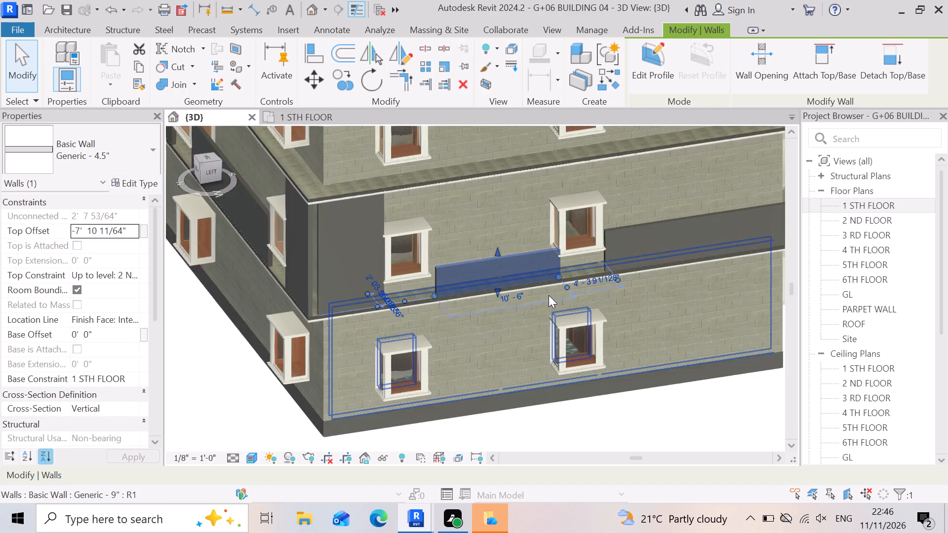
scroll(549, 295, up, 2)
scroll(552, 283, down, 2)
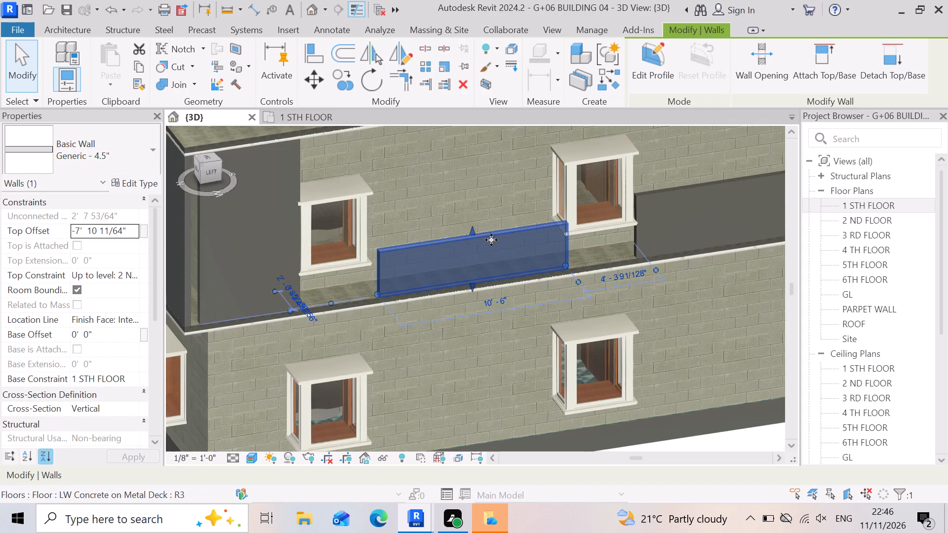
drag(472, 232, 460, 214)
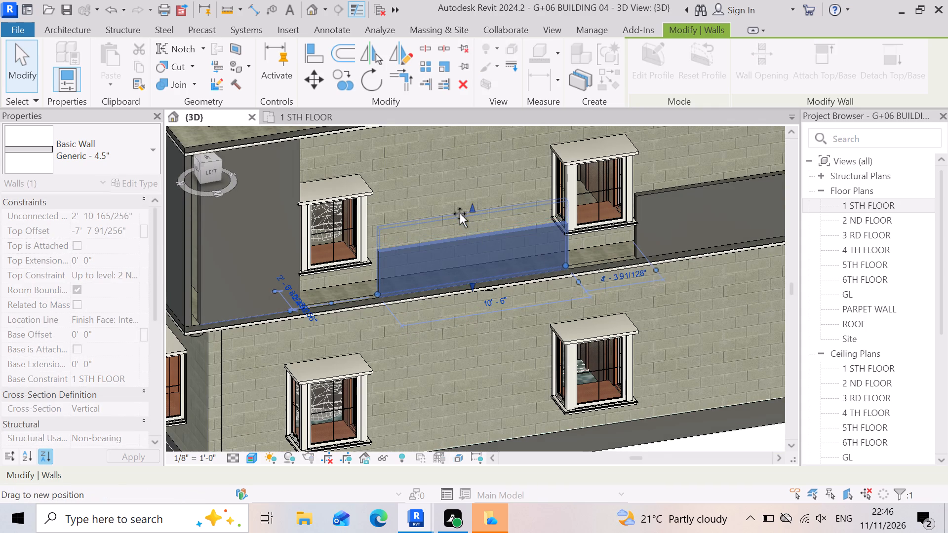
drag(460, 214, 468, 223)
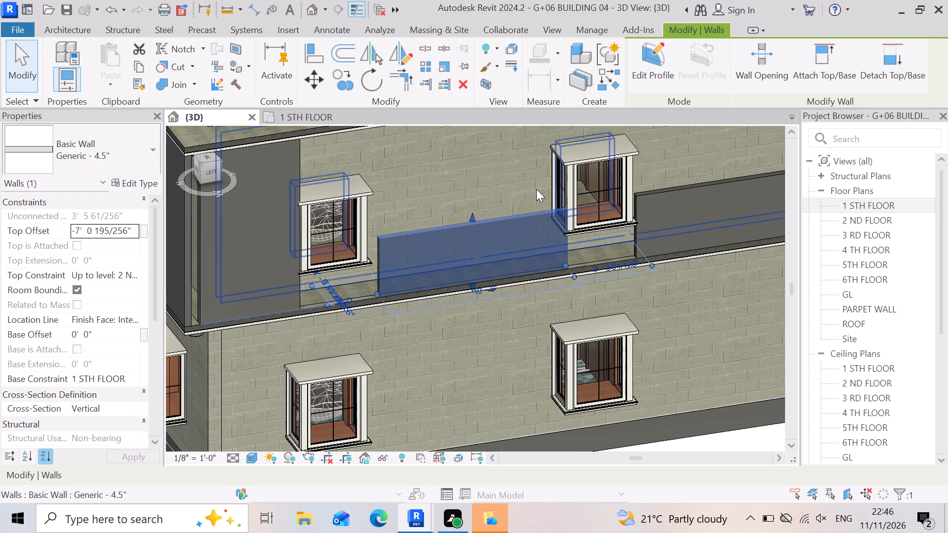
scroll(536, 189, down, 7)
click(645, 347)
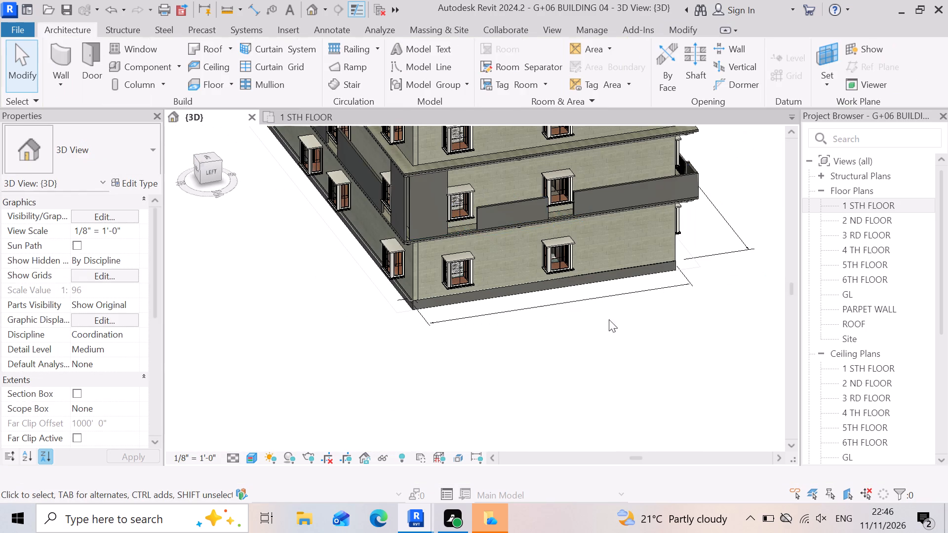
On the same side, lower the top of the 4.5" wall at the rear corner to a top offset of about -6' 4".
scroll(574, 243, up, 4)
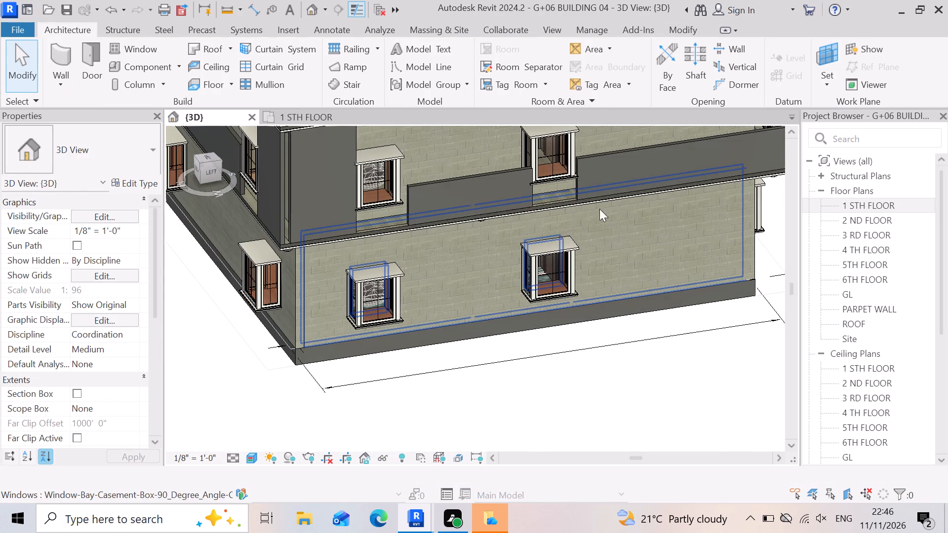
scroll(658, 189, down, 3)
click(435, 168)
scroll(608, 243, down, 3)
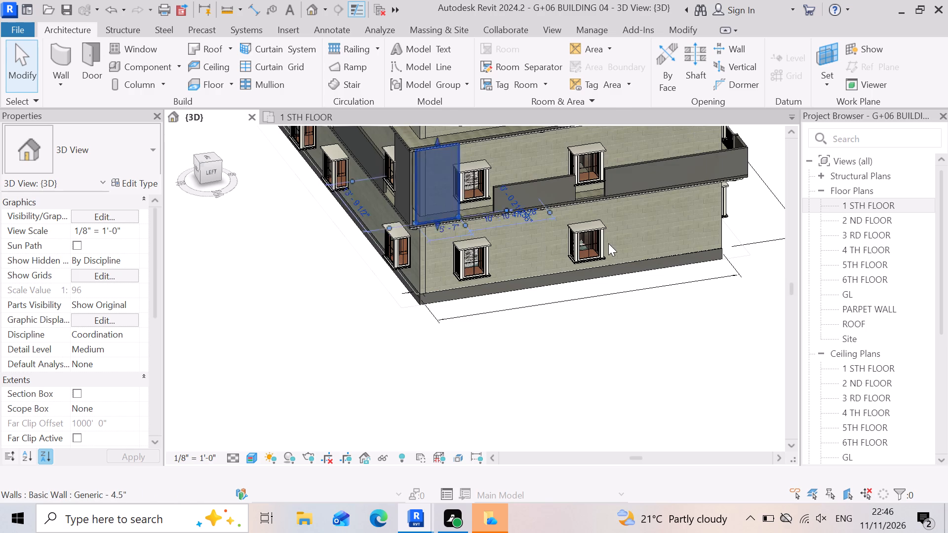
scroll(497, 229, up, 2)
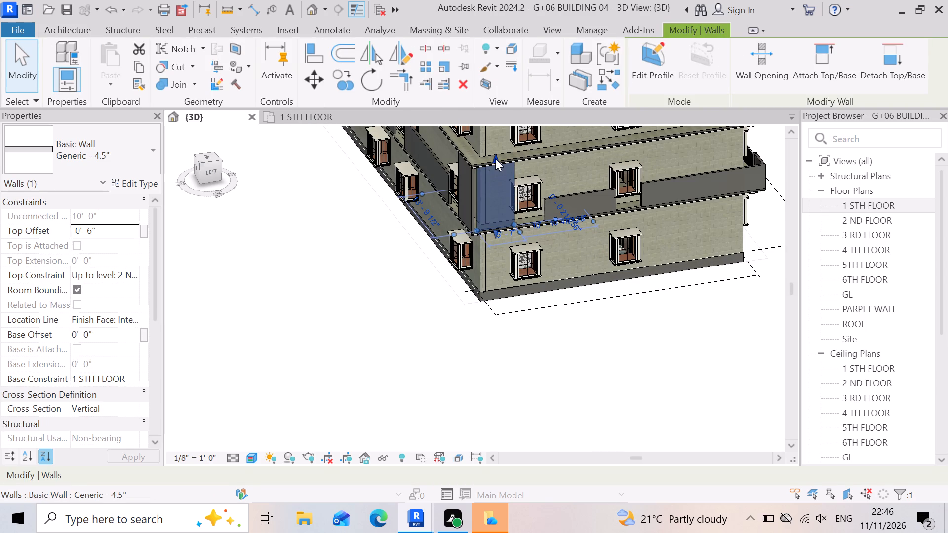
drag(495, 158, 505, 202)
click(505, 202)
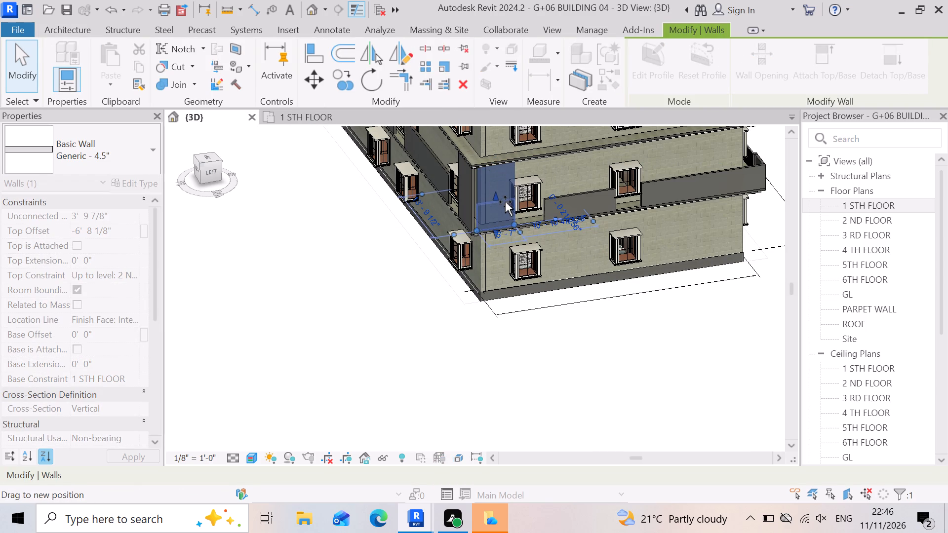
scroll(509, 234, up, 6)
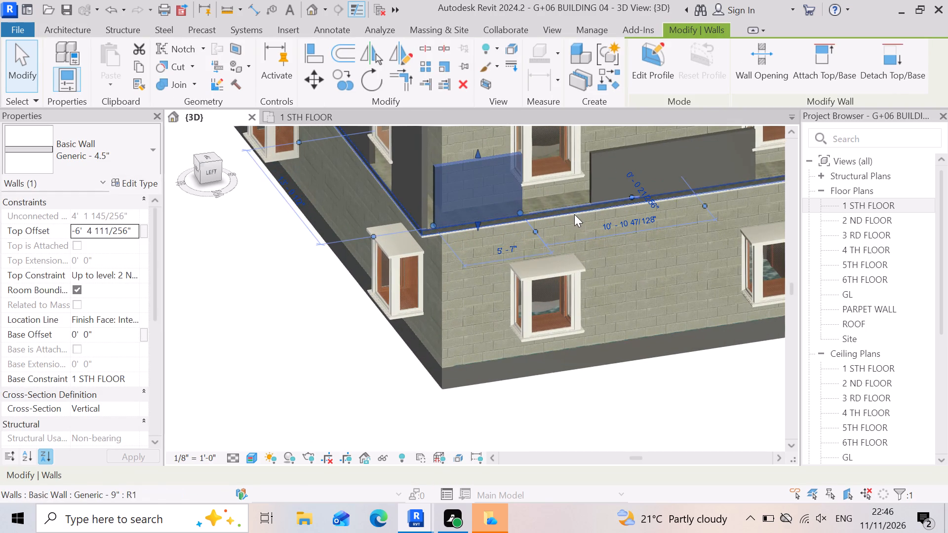
scroll(536, 154, down, 4)
click(643, 347)
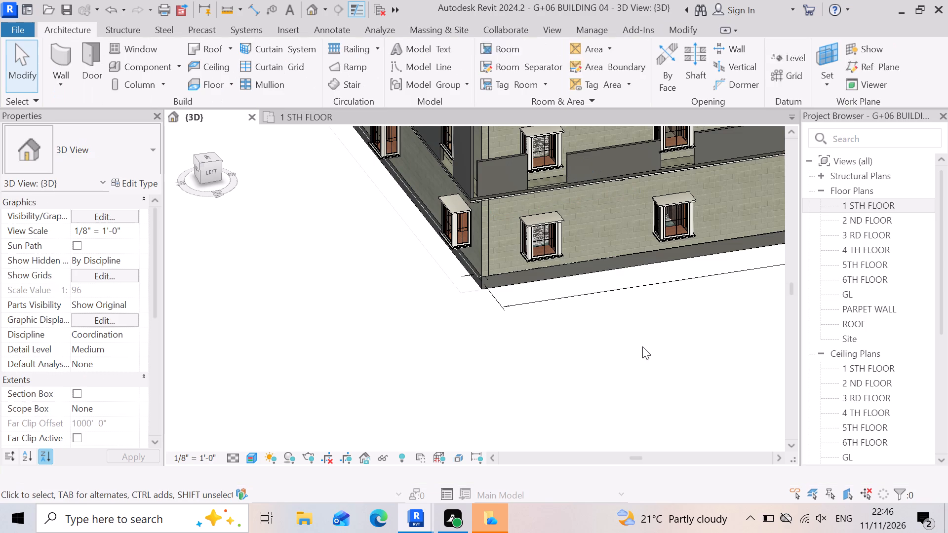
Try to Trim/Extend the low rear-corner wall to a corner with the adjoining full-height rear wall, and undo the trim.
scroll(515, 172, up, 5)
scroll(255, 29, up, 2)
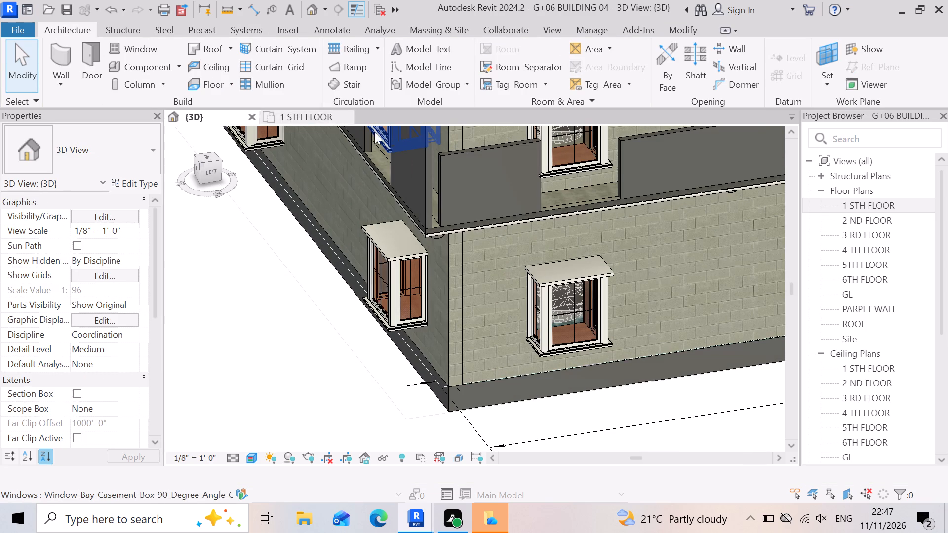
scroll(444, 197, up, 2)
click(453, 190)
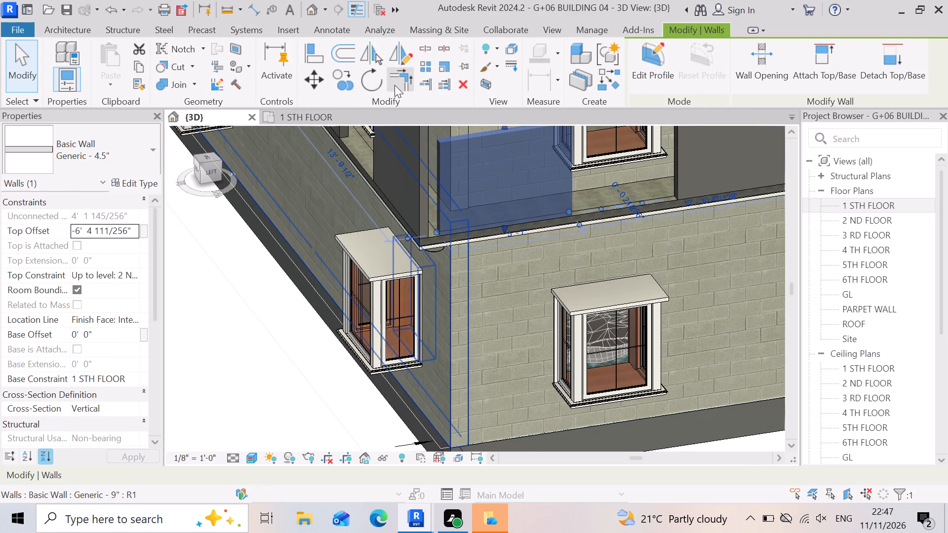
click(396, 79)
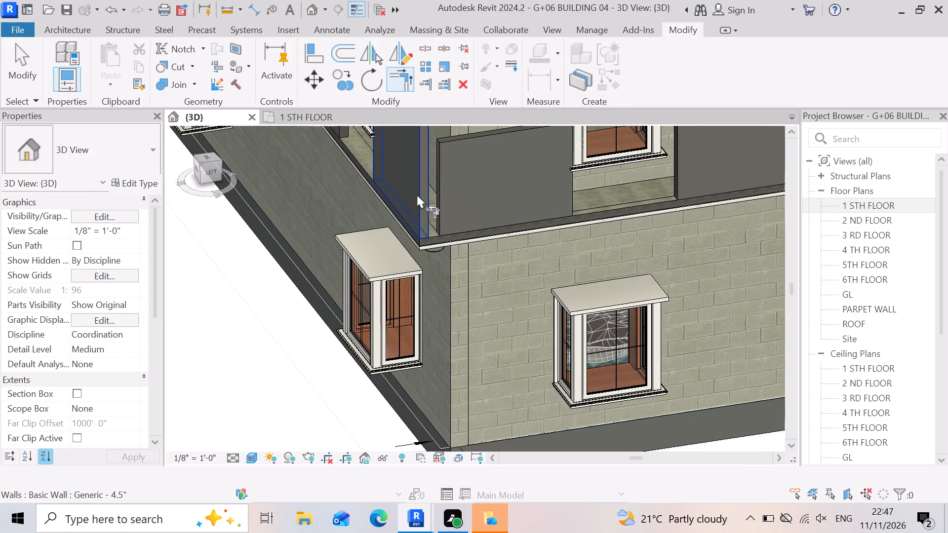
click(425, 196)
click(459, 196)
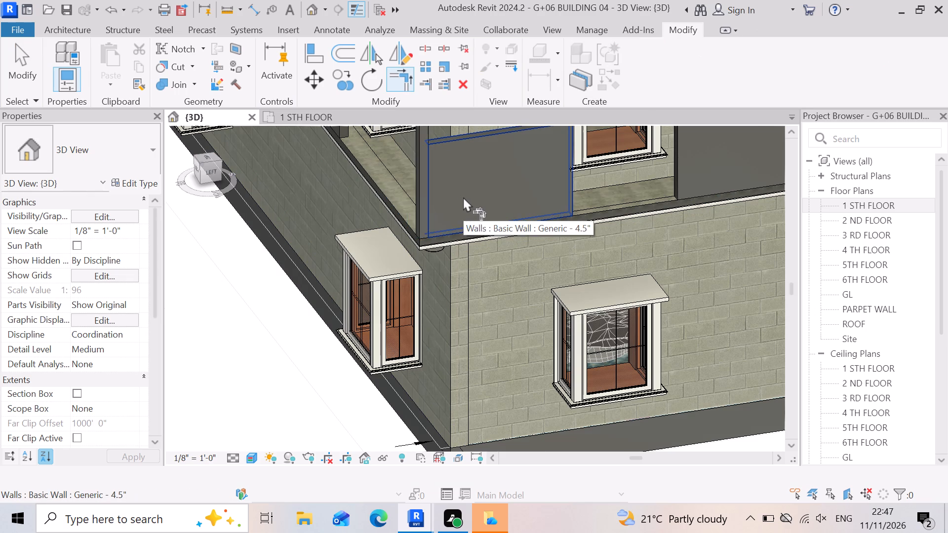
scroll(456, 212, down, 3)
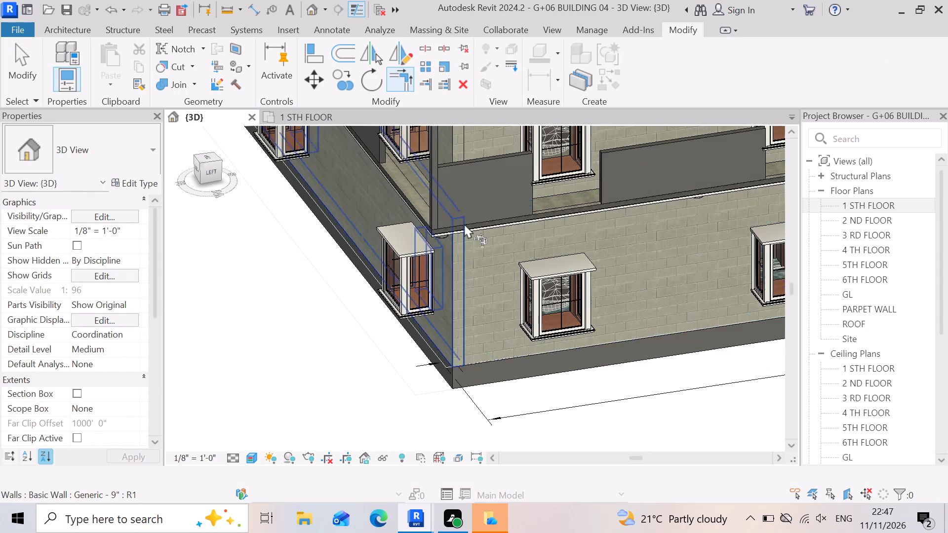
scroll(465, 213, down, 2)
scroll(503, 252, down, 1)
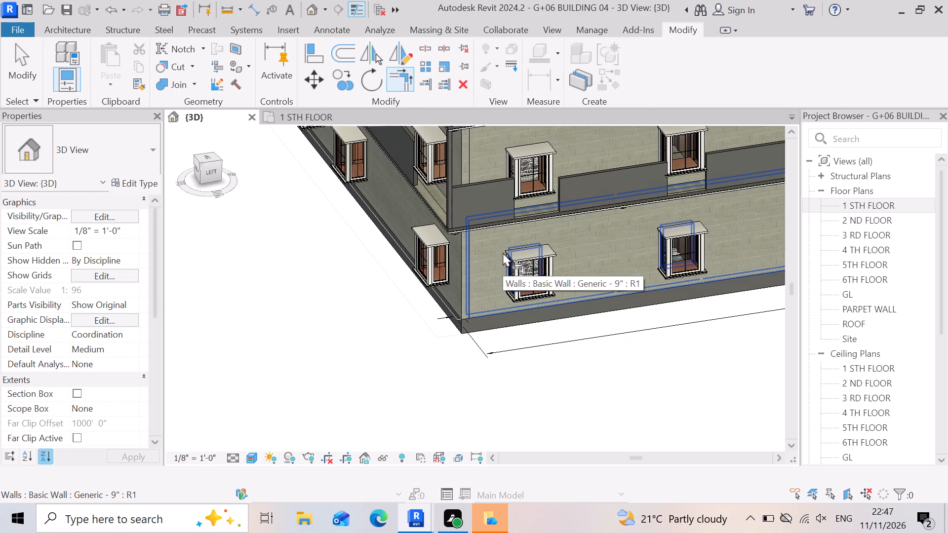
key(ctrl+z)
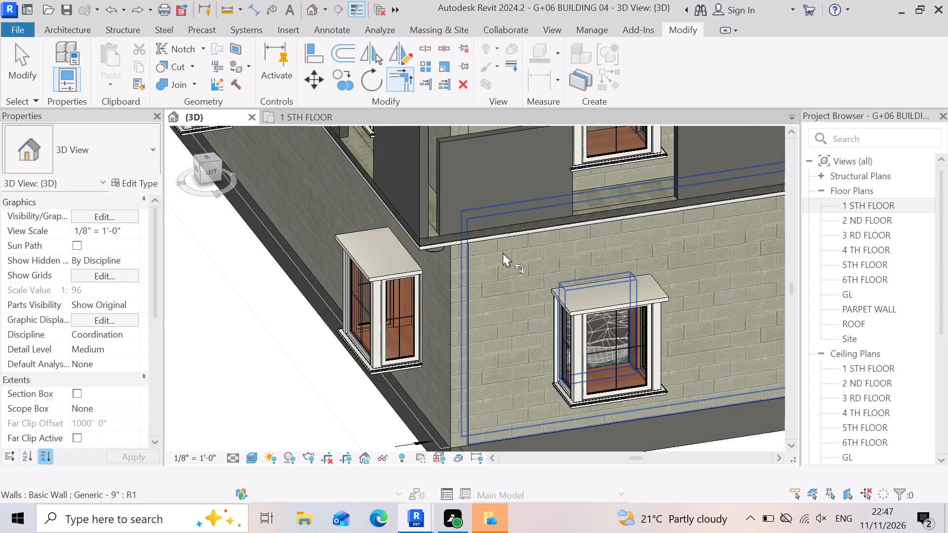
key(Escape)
Nudge the low 4.5" wall at the rear corner sideways until it meets the adjoining full-height rear wall.
click(458, 179)
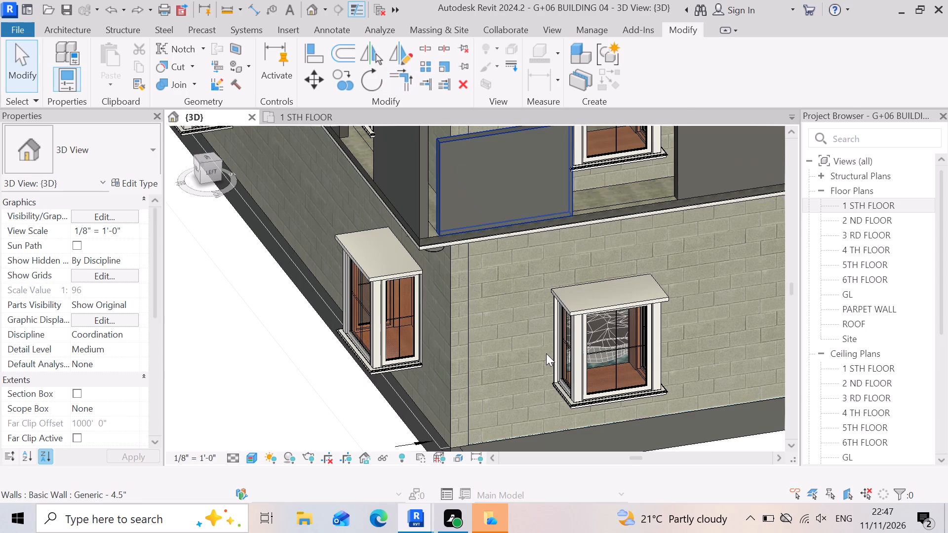
key(Left)
key(Left)
key(Left)
key(Left)
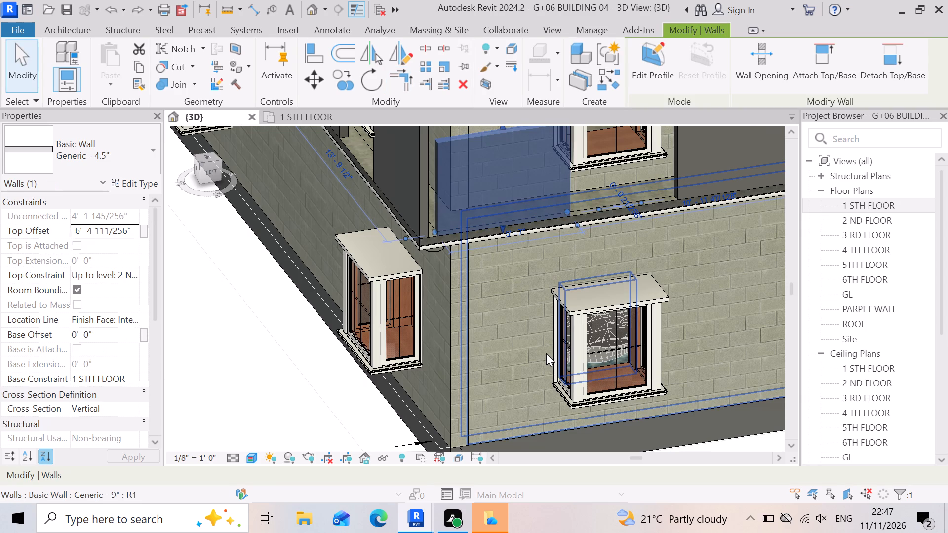
key(Left)
key(Left)
key(Left)
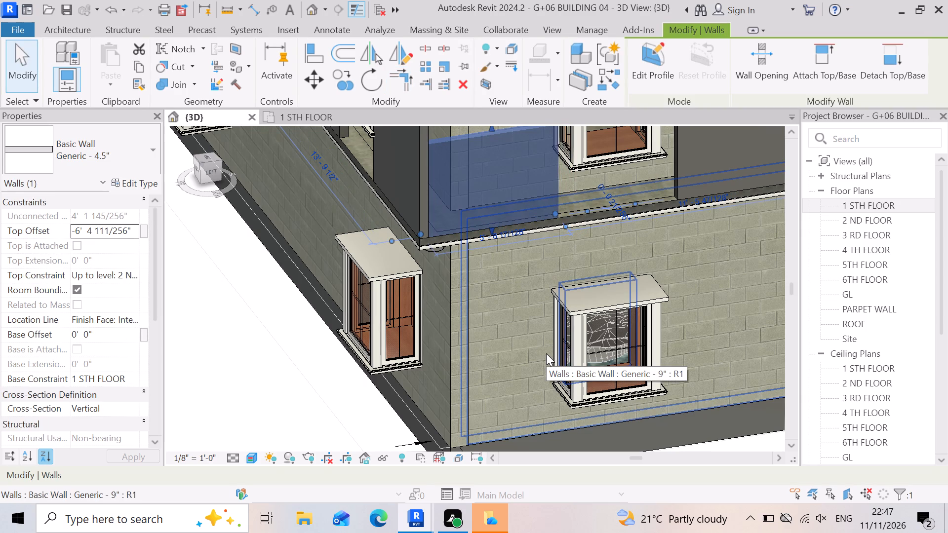
key(Escape)
Lower the top of the rear side's 4.5" wall at the corner beyond the fourth window bay to a top offset of about -5' 1".
scroll(660, 216, down, 2)
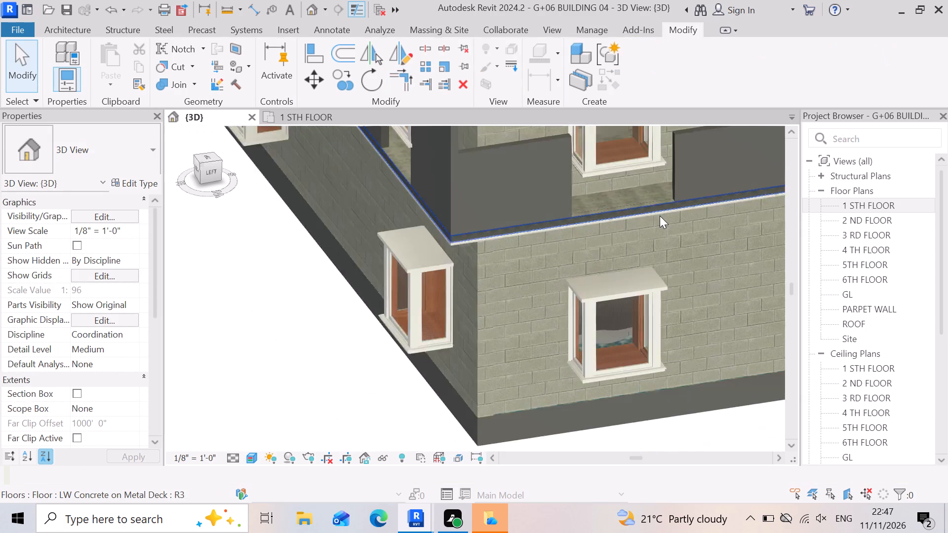
scroll(660, 216, down, 12)
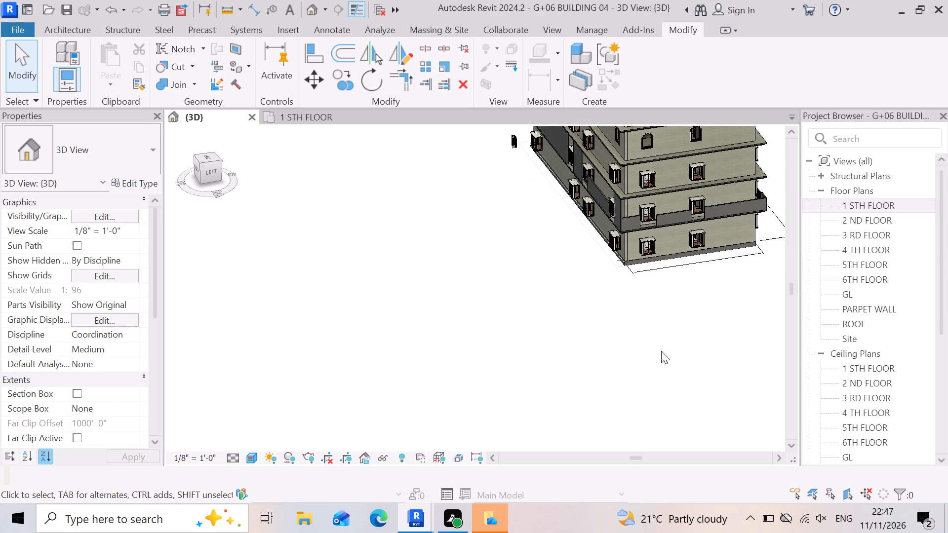
shift+middle_drag(634, 334, 692, 336)
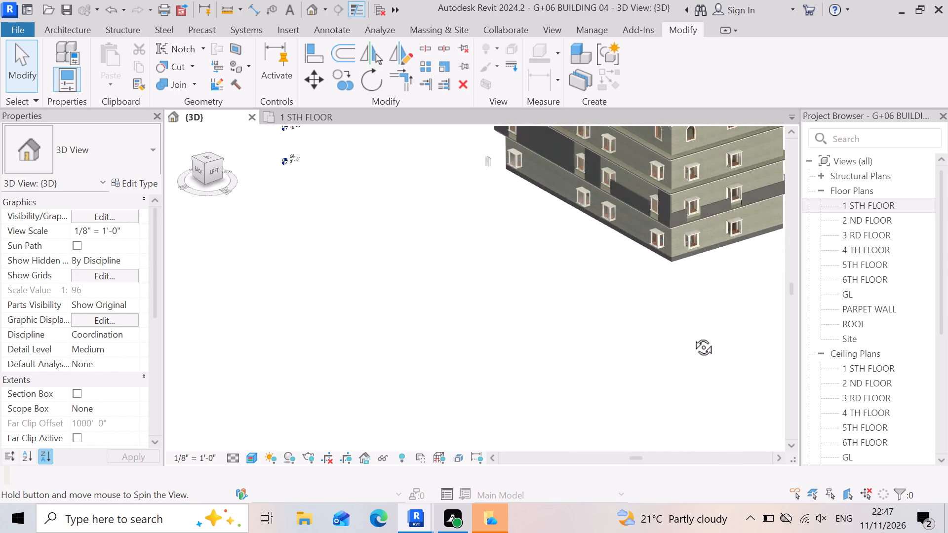
shift+middle_drag(692, 336, 714, 334)
scroll(733, 171, up, 5)
scroll(745, 297, up, 2)
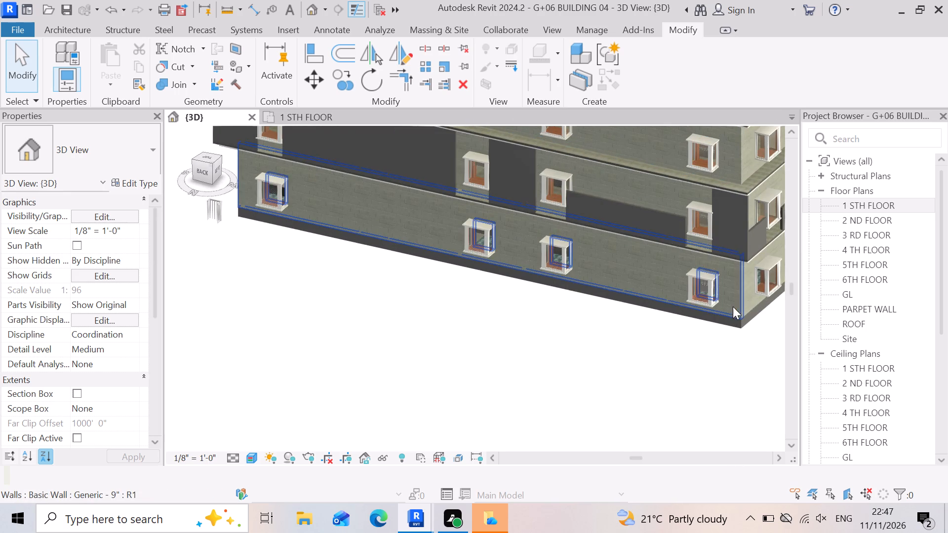
click(715, 202)
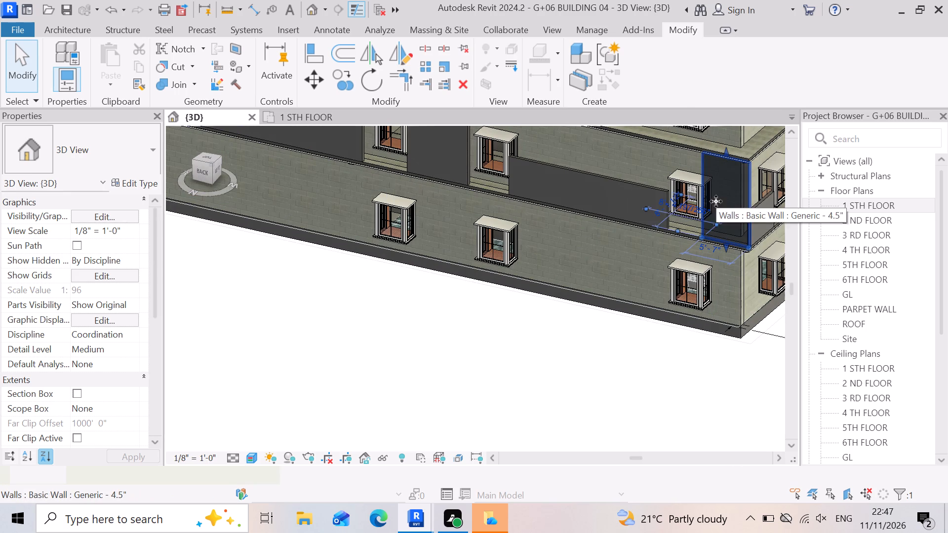
drag(726, 152, 731, 193)
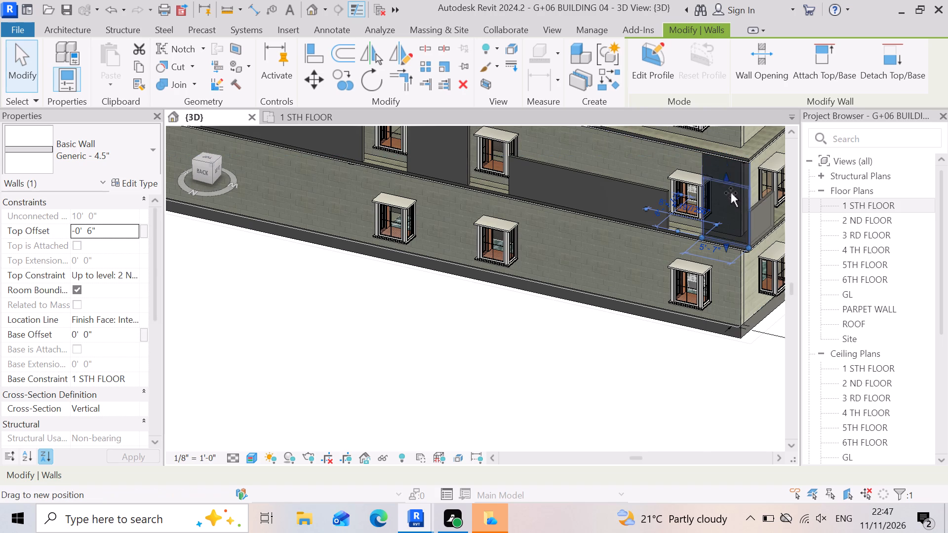
drag(731, 193, 737, 203)
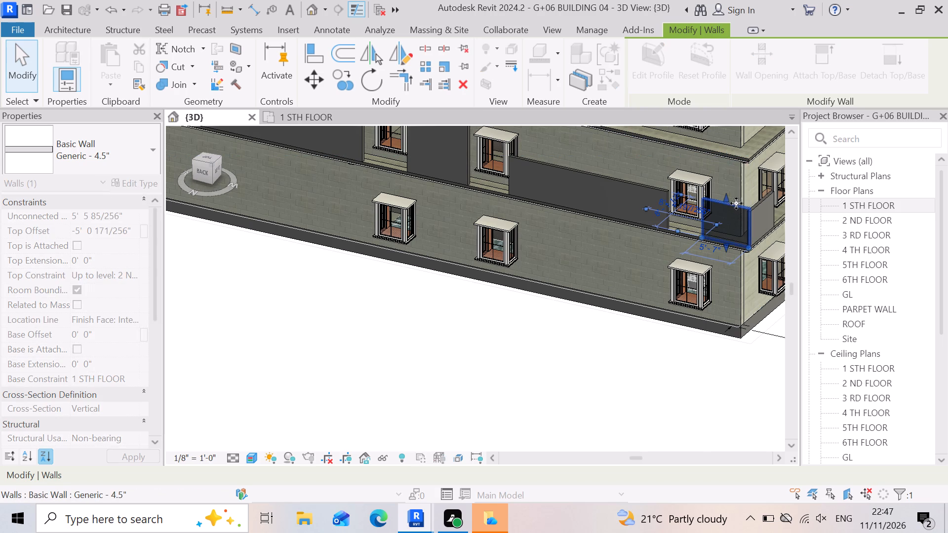
Lower the top of the rear side's 4.5" corner wall beyond the fourth window bay to a top offset of about -6' 4".
key(Escape)
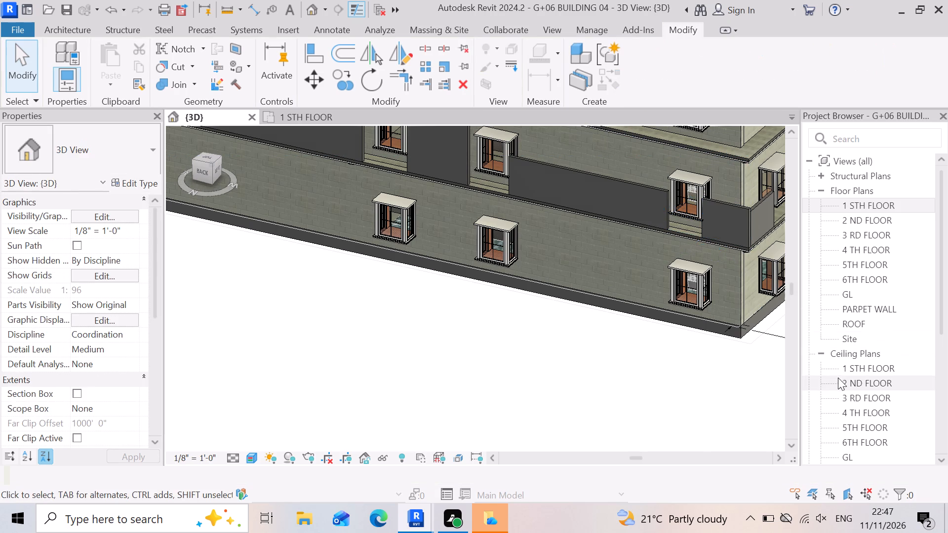
scroll(750, 238, up, 8)
scroll(731, 173, up, 1)
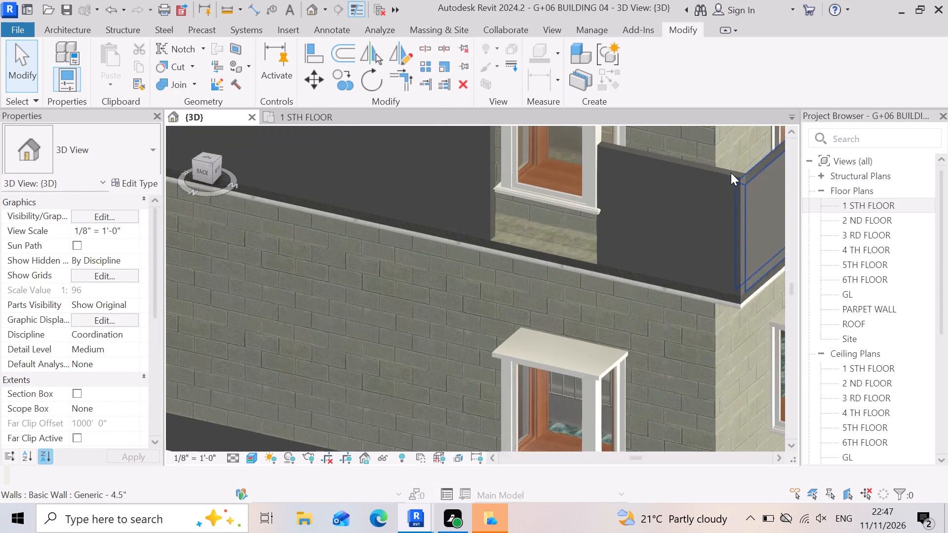
scroll(731, 173, up, 4)
click(704, 206)
scroll(691, 215, down, 2)
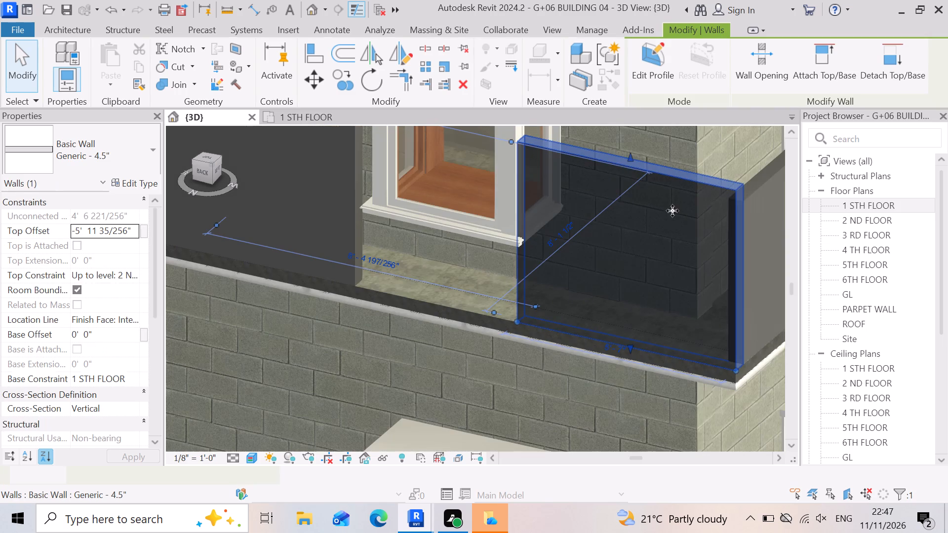
drag(629, 160, 630, 178)
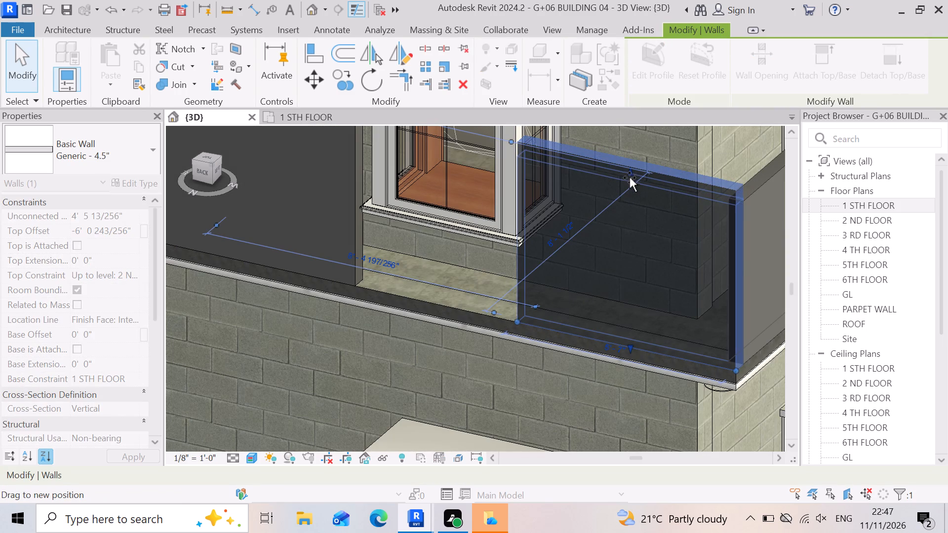
drag(630, 178, 629, 179)
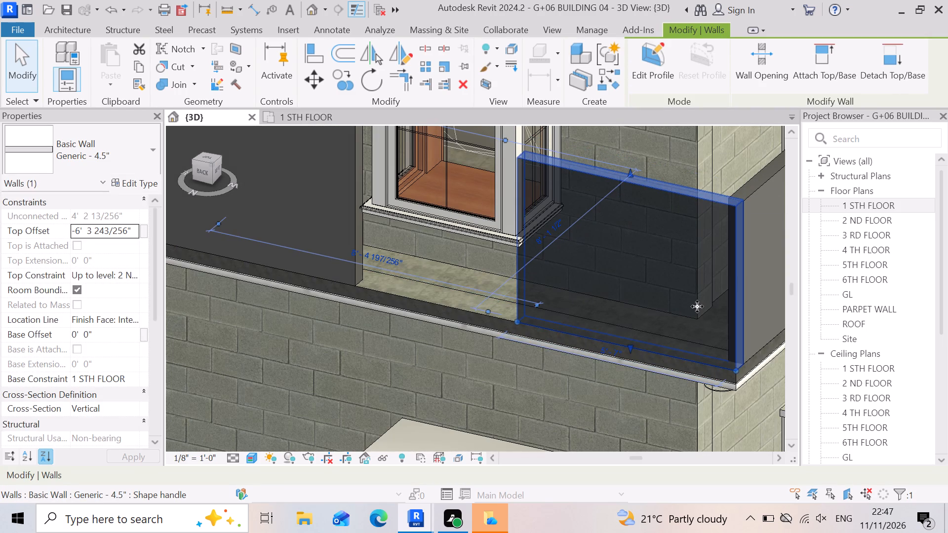
key(Escape)
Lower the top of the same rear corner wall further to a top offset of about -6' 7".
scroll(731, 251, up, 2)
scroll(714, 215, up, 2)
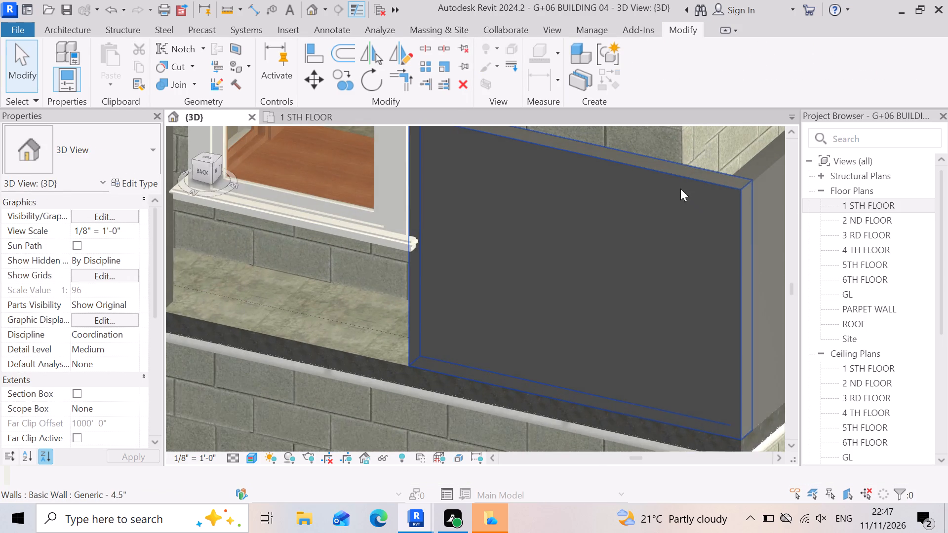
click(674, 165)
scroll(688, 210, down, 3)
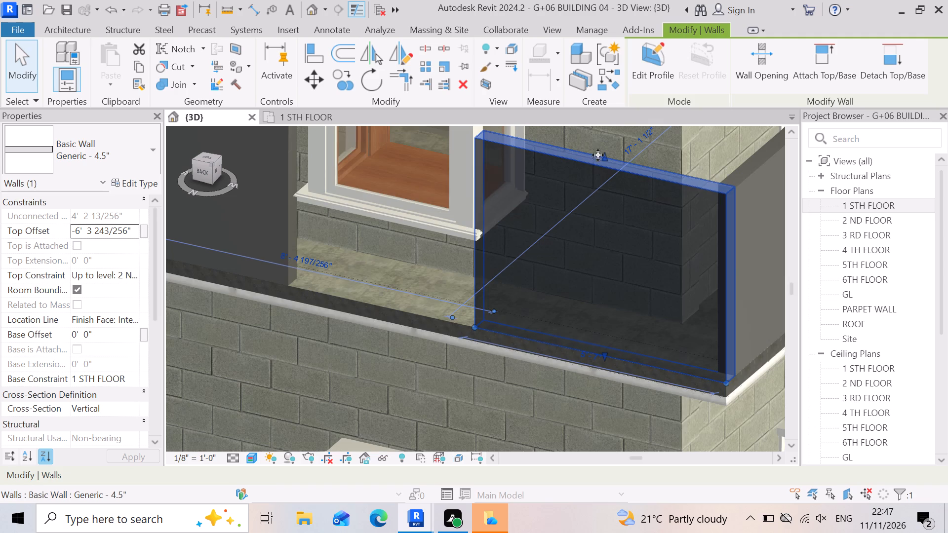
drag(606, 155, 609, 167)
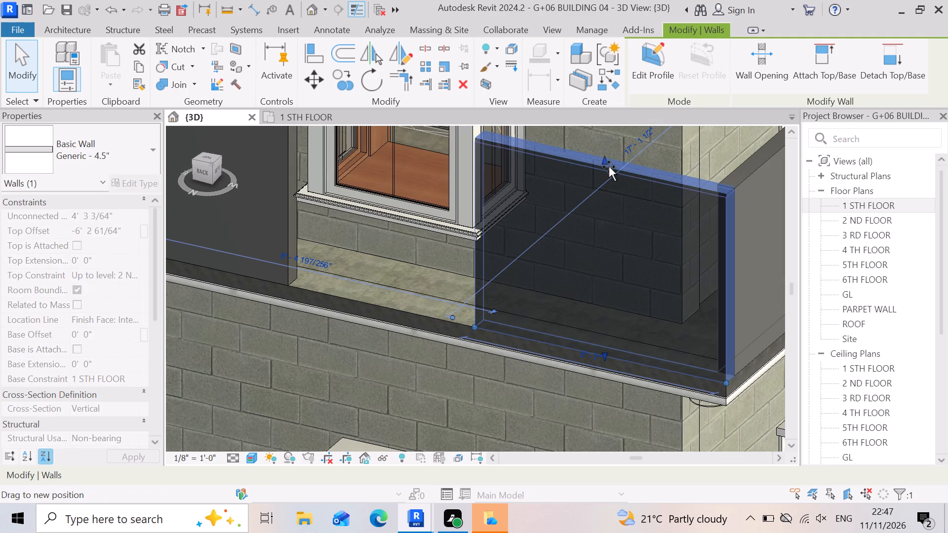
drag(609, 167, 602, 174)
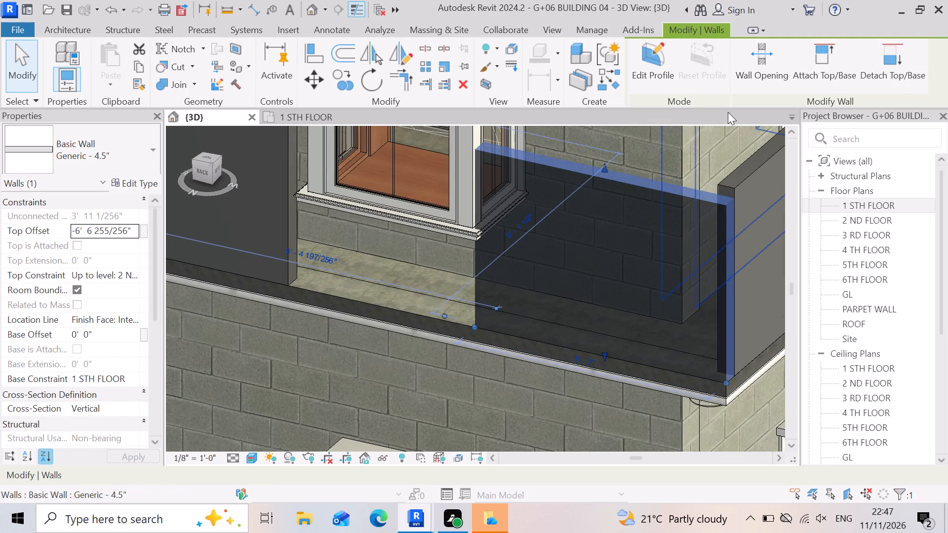
Raise the top of the same rear corner wall to a top offset of about -6' 4".
click(607, 163)
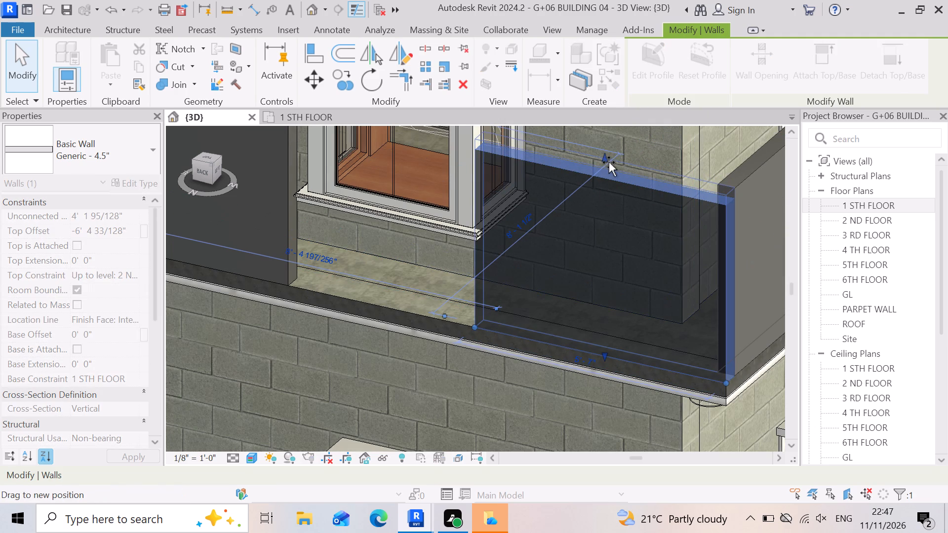
click(608, 162)
scroll(628, 229, down, 8)
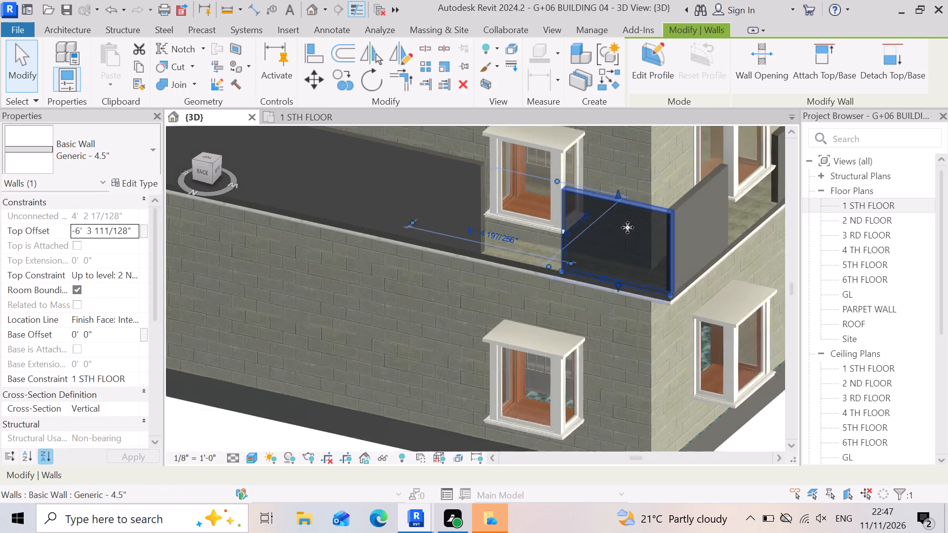
scroll(628, 228, down, 4)
click(744, 380)
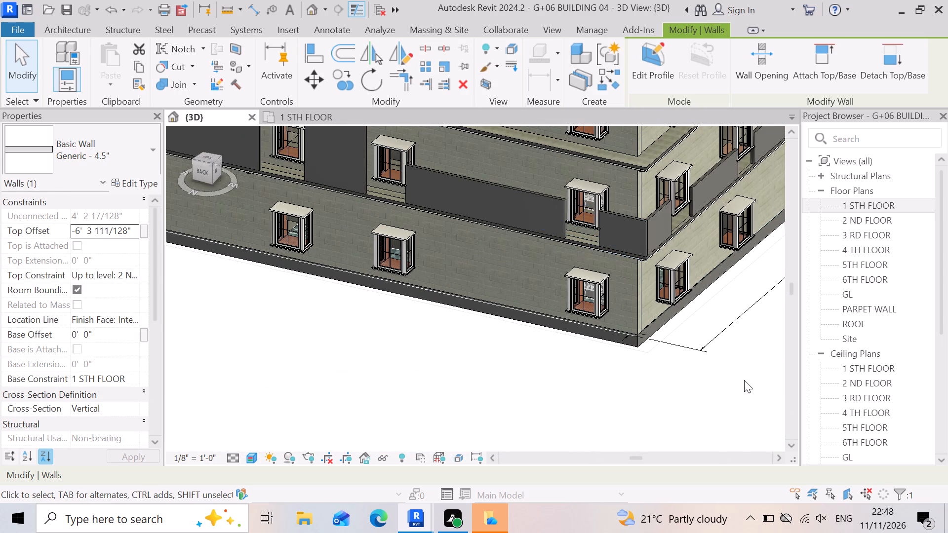
Examine how the tops of the two low 4.5" walls line up at the corner beyond the fourth rear window bay.
scroll(661, 237, up, 10)
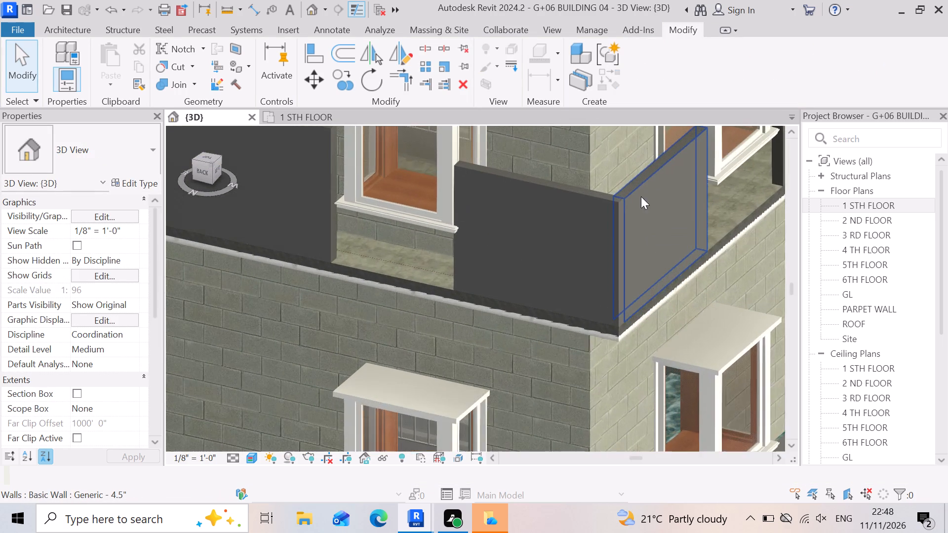
scroll(641, 187, up, 2)
scroll(638, 274, down, 6)
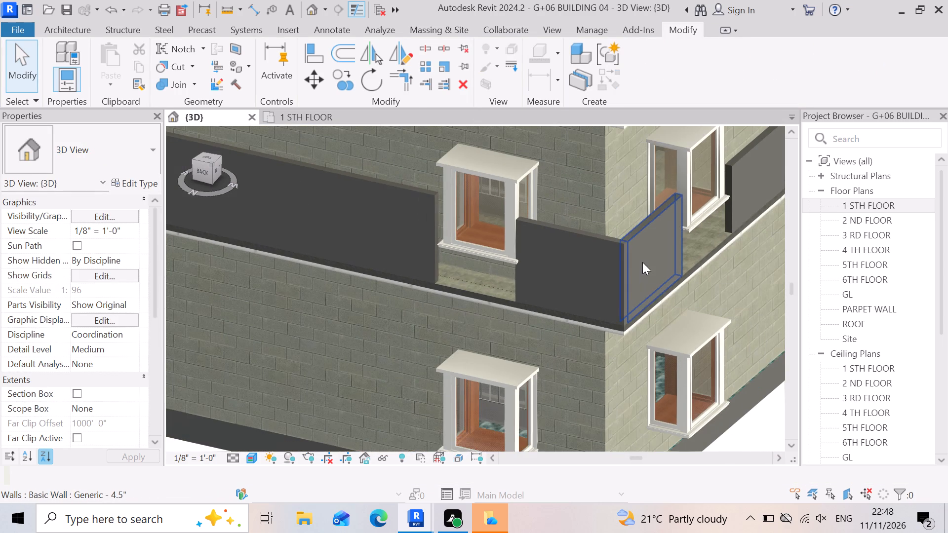
scroll(613, 266, down, 4)
scroll(670, 295, down, 2)
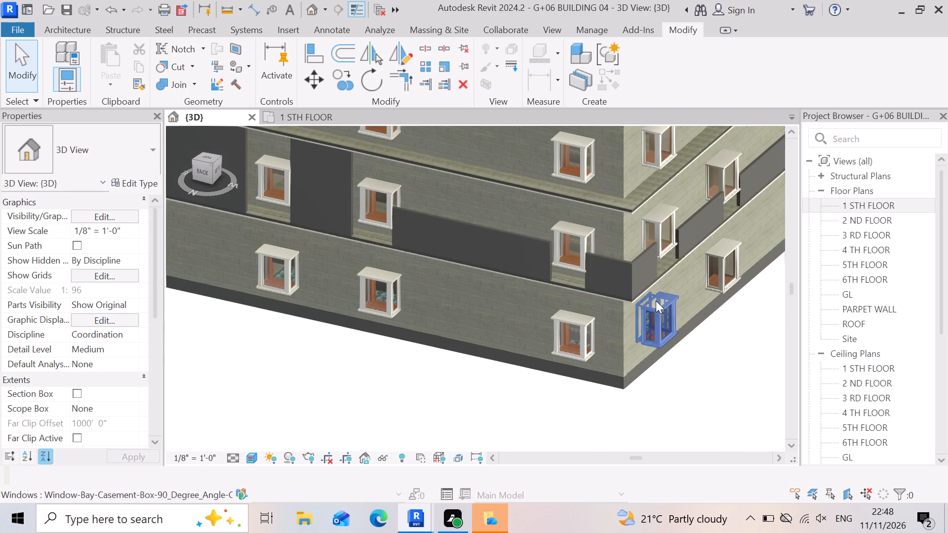
scroll(583, 287, up, 2)
scroll(748, 332, down, 4)
scroll(623, 319, down, 1)
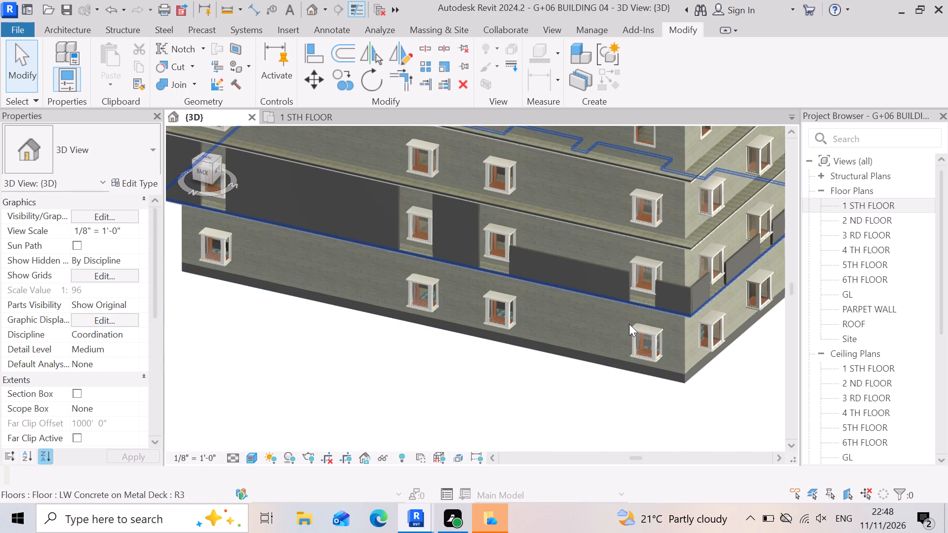
scroll(629, 324, down, 1)
Lower the top of the full-height 4.5" wall between the second and third rear window bays to a top offset of about -6' 2".
shift+right_drag(636, 391, 634, 384)
shift+middle_drag(636, 389, 634, 384)
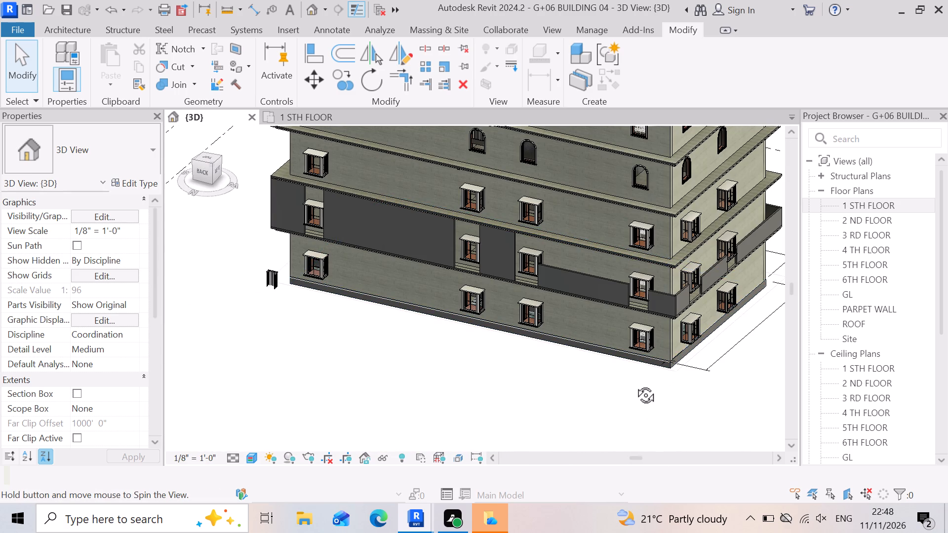
shift+middle_drag(634, 384, 683, 392)
shift+right_drag(634, 384, 683, 392)
scroll(592, 260, up, 5)
click(533, 262)
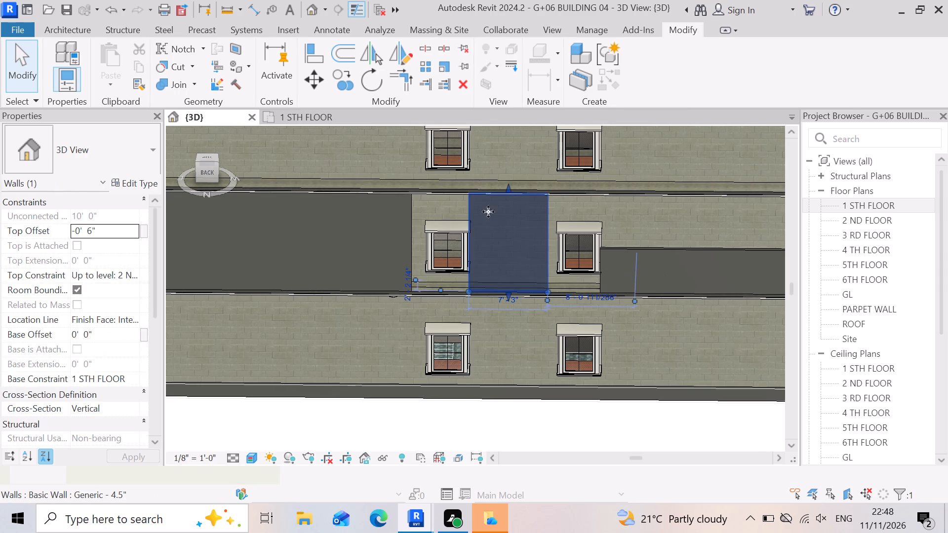
drag(507, 185, 526, 253)
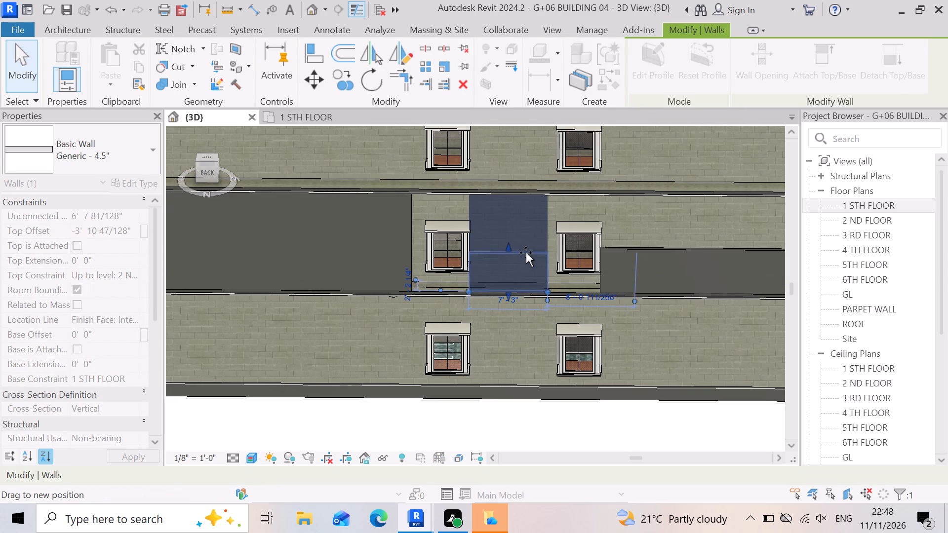
drag(526, 253, 527, 249)
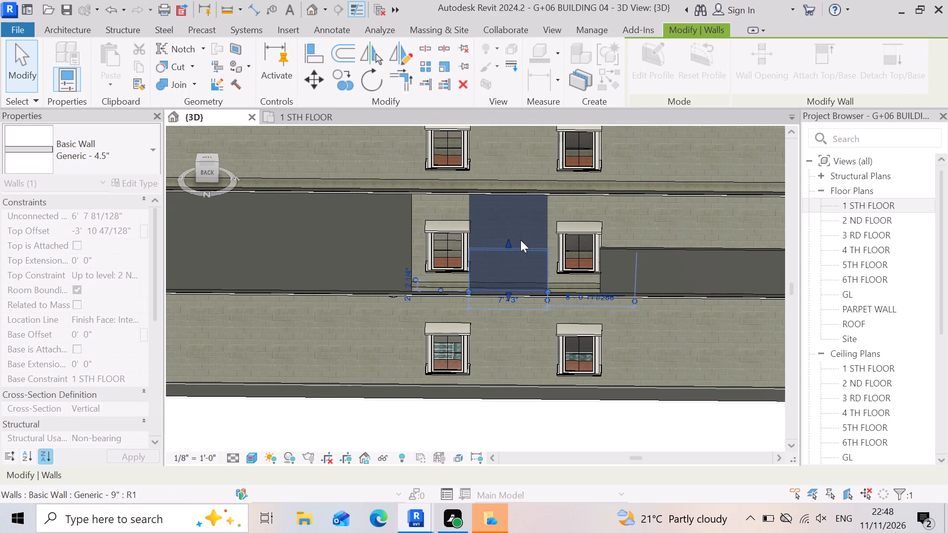
key(Escape)
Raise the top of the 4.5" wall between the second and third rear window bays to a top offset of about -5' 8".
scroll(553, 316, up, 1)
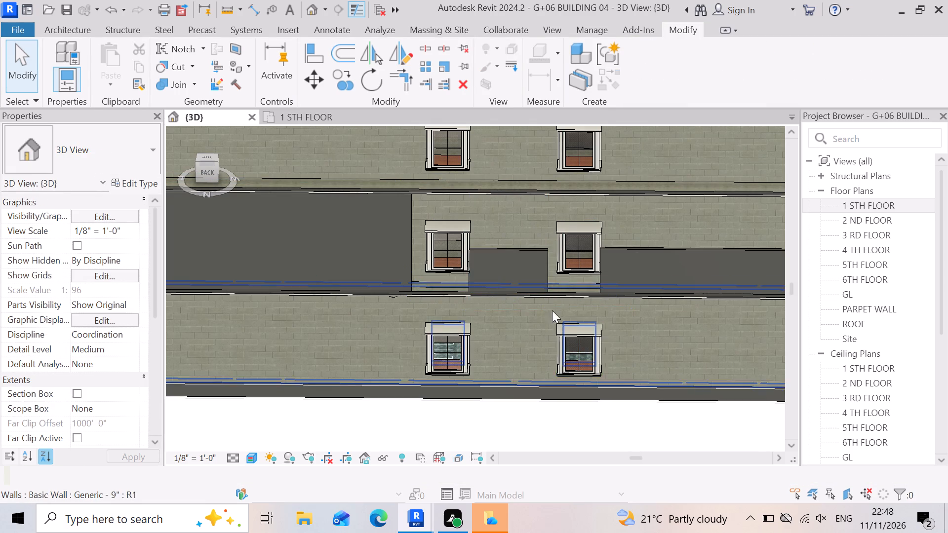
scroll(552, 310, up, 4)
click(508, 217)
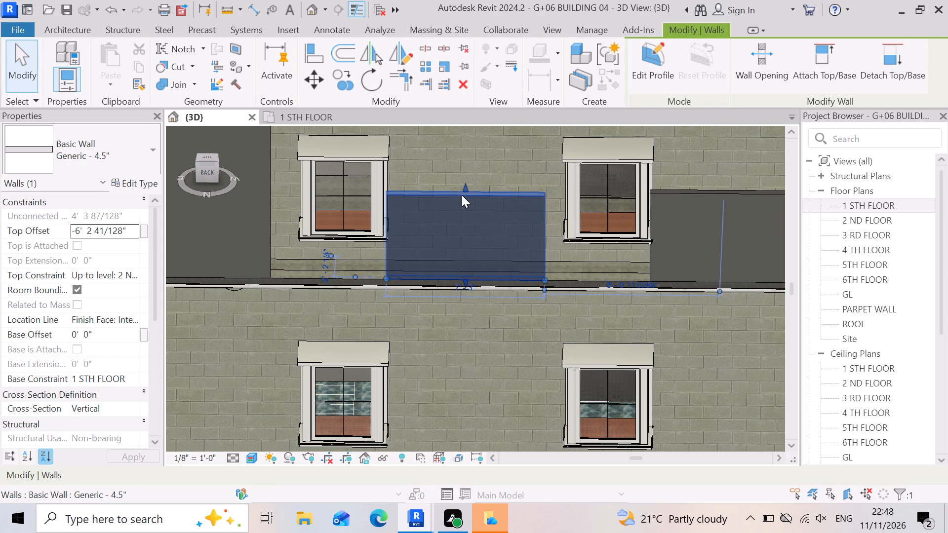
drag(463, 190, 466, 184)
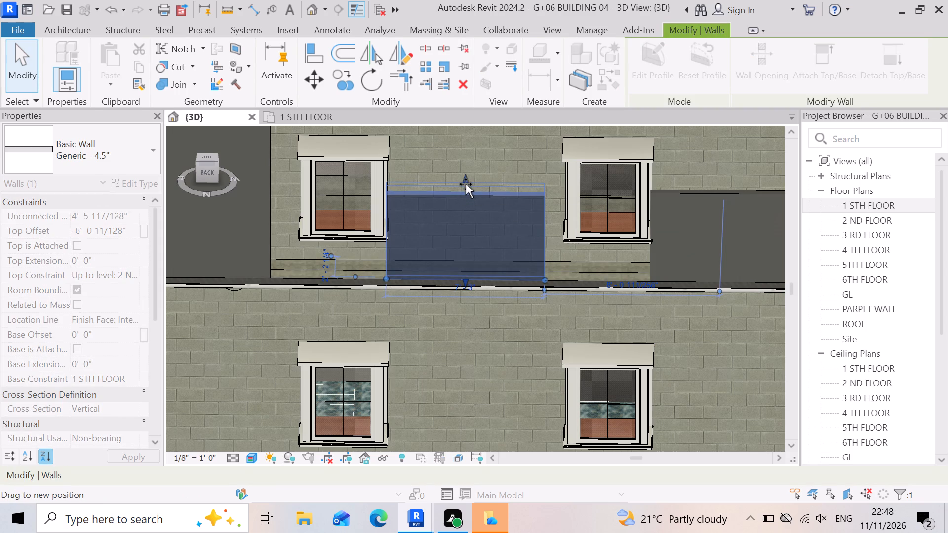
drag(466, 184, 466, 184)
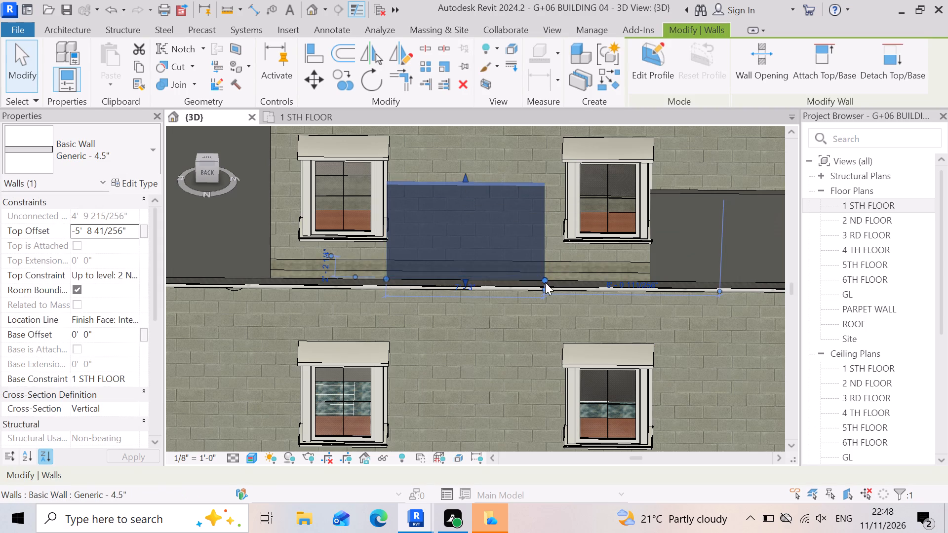
Compare with the low wall beyond the third rear bay, and lower the wall between the second and third bays to a top offset of about -5' 11".
scroll(640, 205, up, 5)
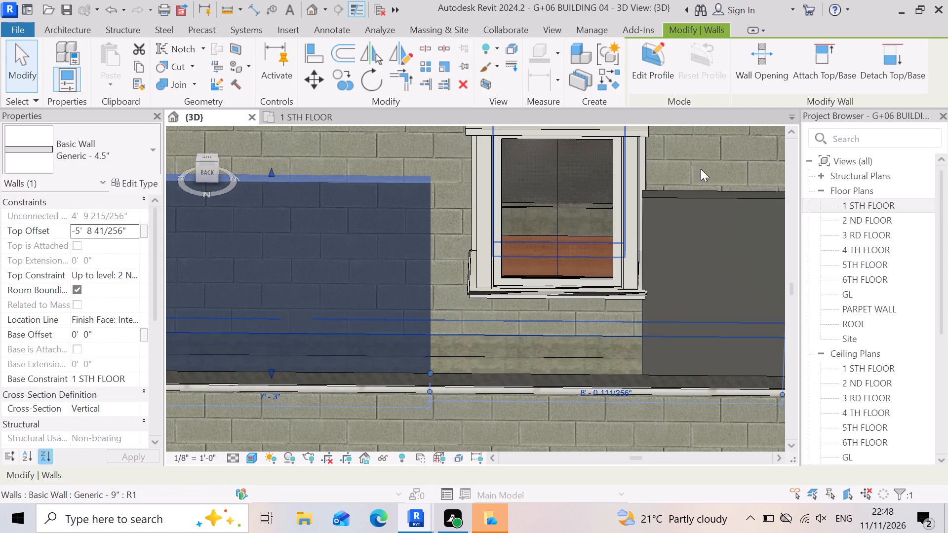
click(674, 199)
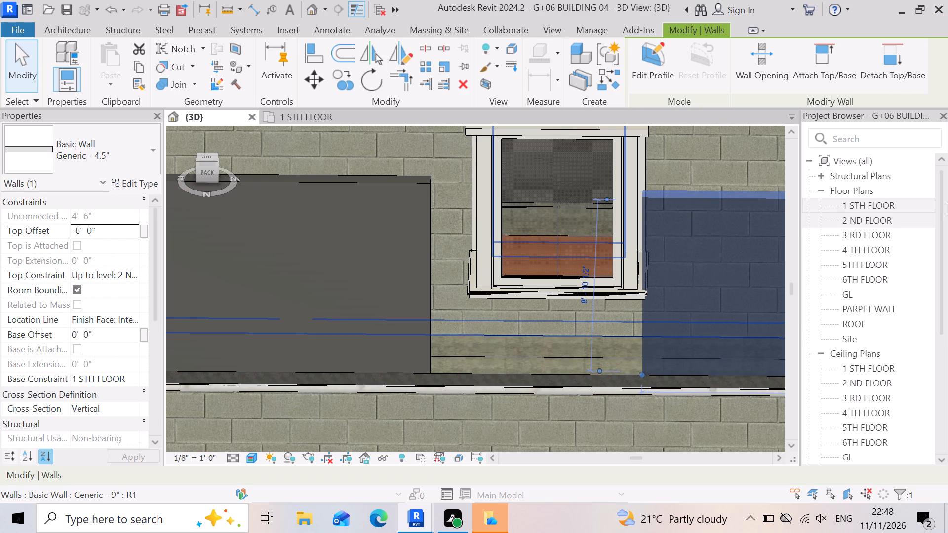
scroll(582, 193, down, 7)
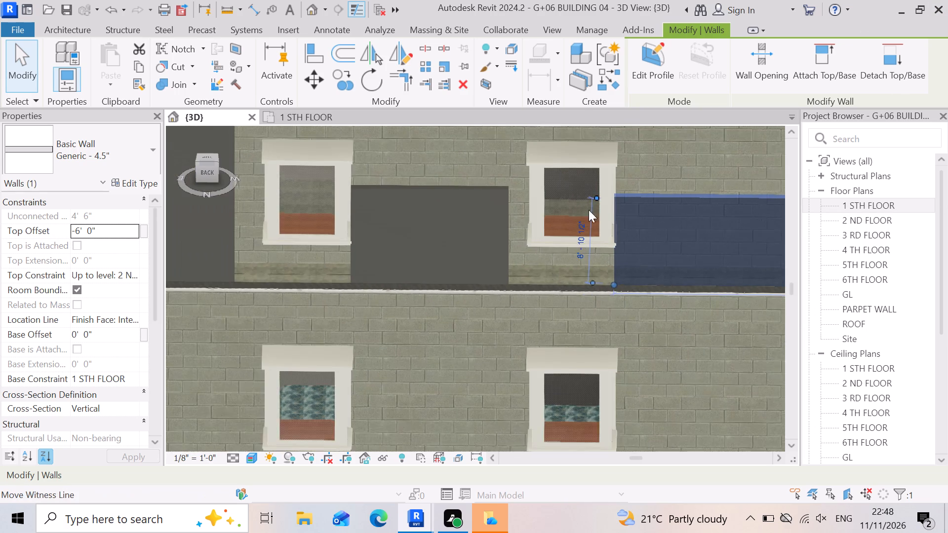
click(485, 245)
scroll(427, 237, up, 3)
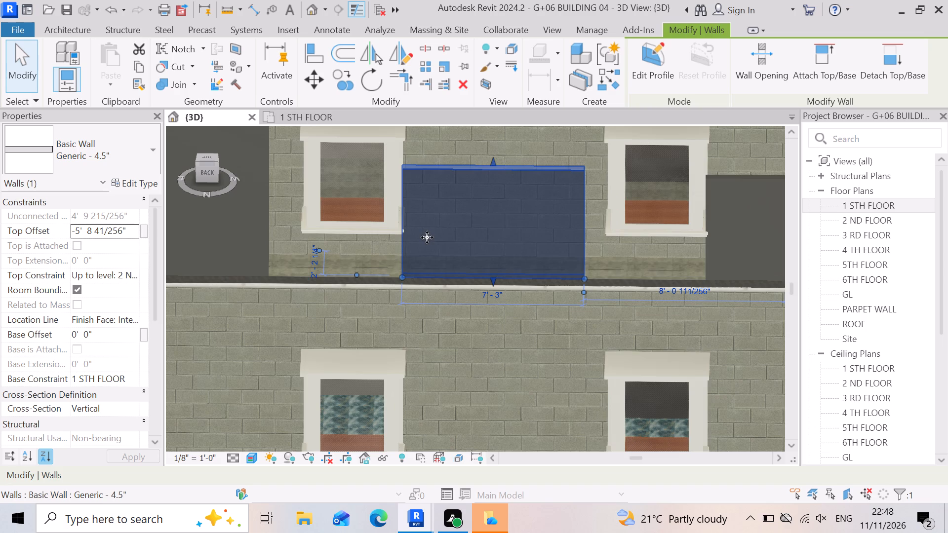
drag(495, 163, 495, 163)
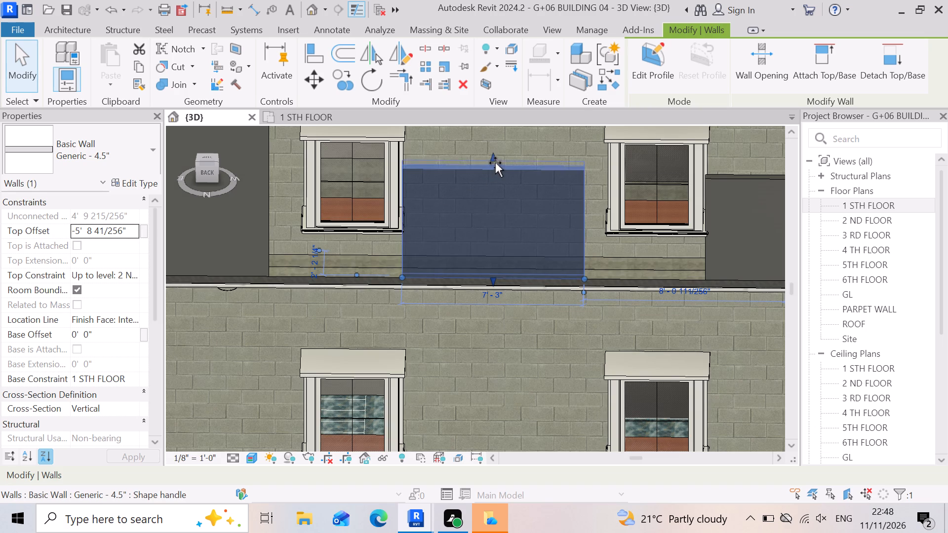
drag(495, 163, 496, 174)
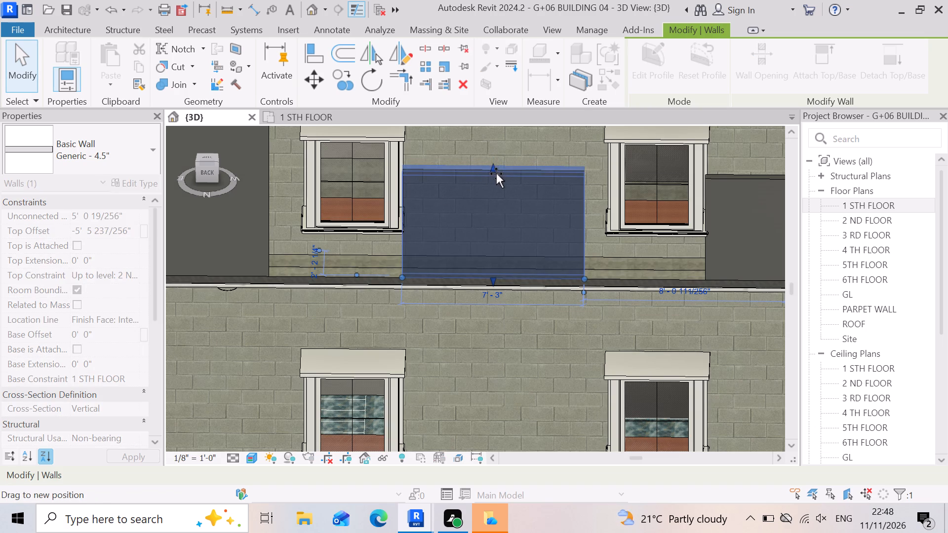
drag(496, 174, 497, 174)
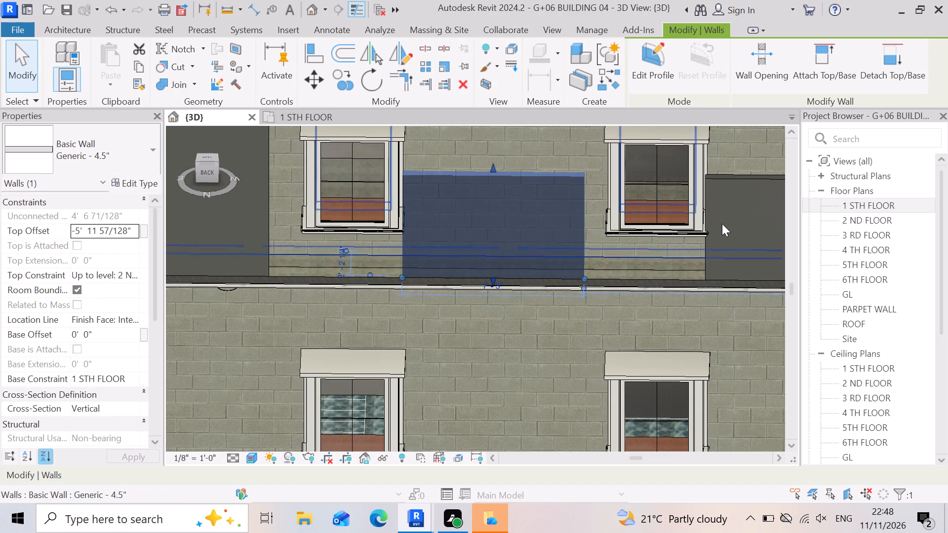
scroll(758, 216, up, 4)
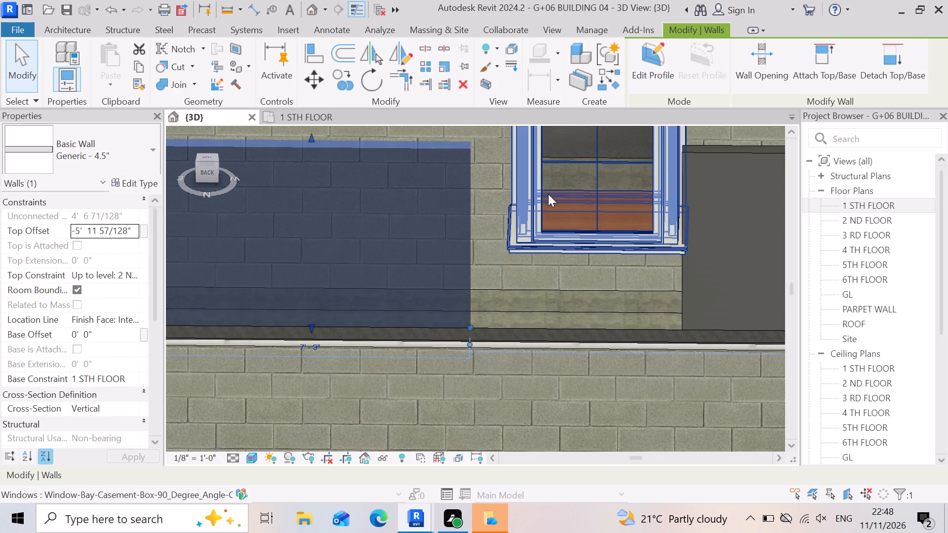
scroll(621, 190, down, 4)
scroll(528, 250, down, 5)
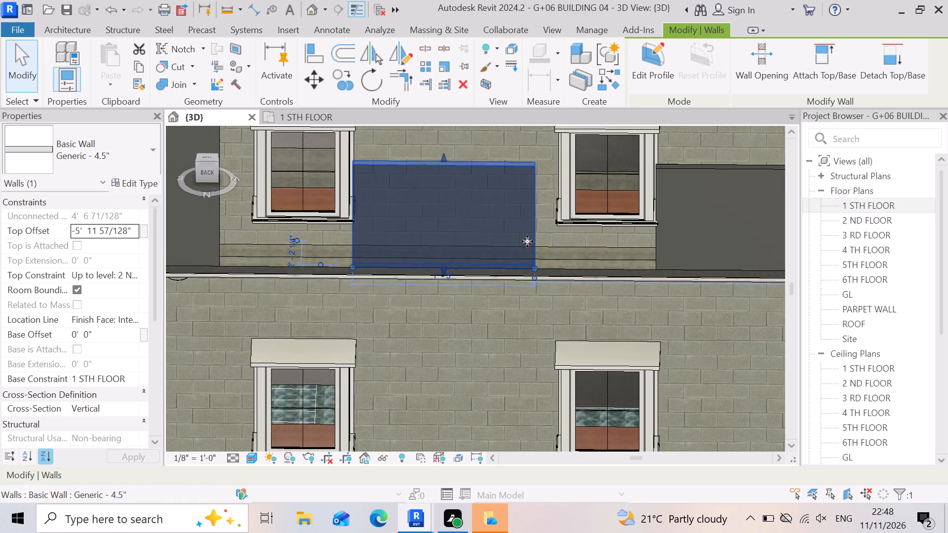
scroll(527, 241, down, 6)
click(618, 387)
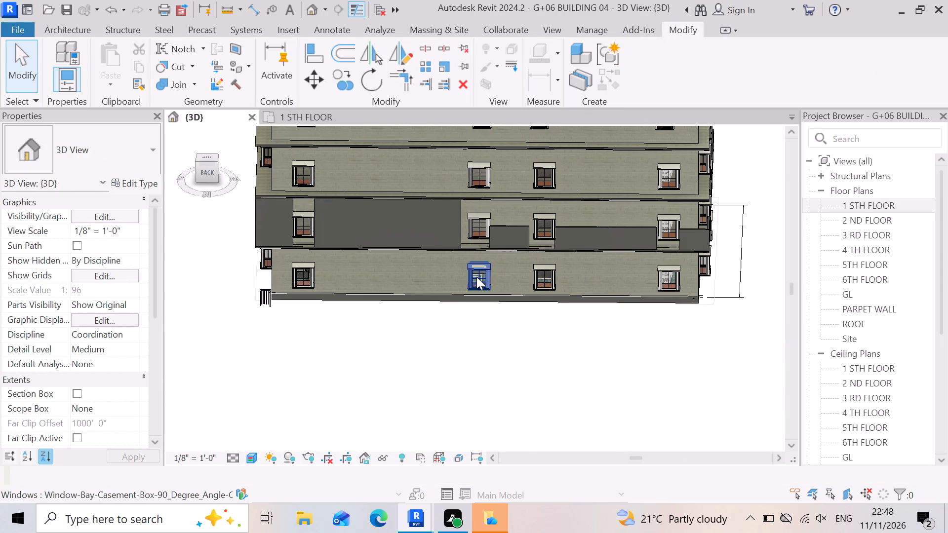
scroll(473, 275, up, 2)
scroll(621, 318, down, 3)
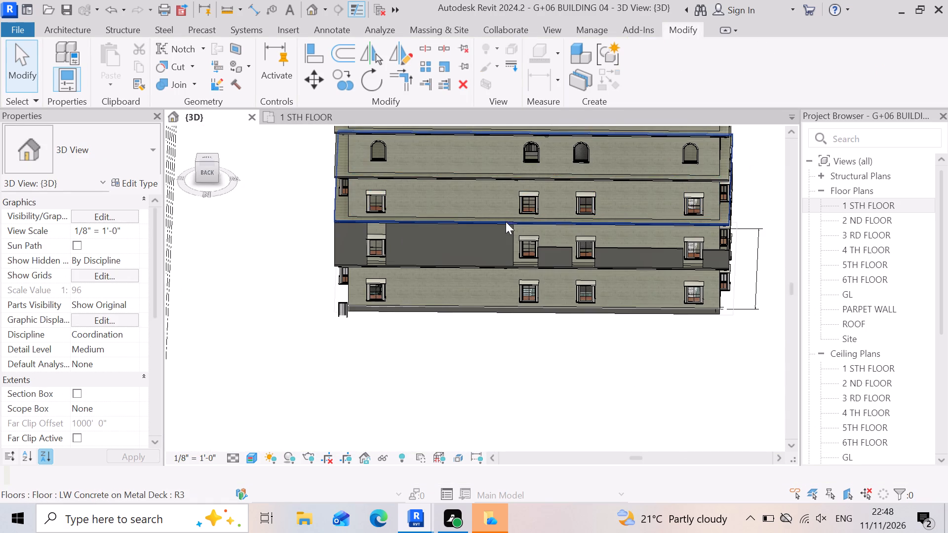
Lower the top of the full-height 4.5" wall between the first and second rear window bays to a top offset of about -5' 0".
click(479, 237)
scroll(384, 222, up, 3)
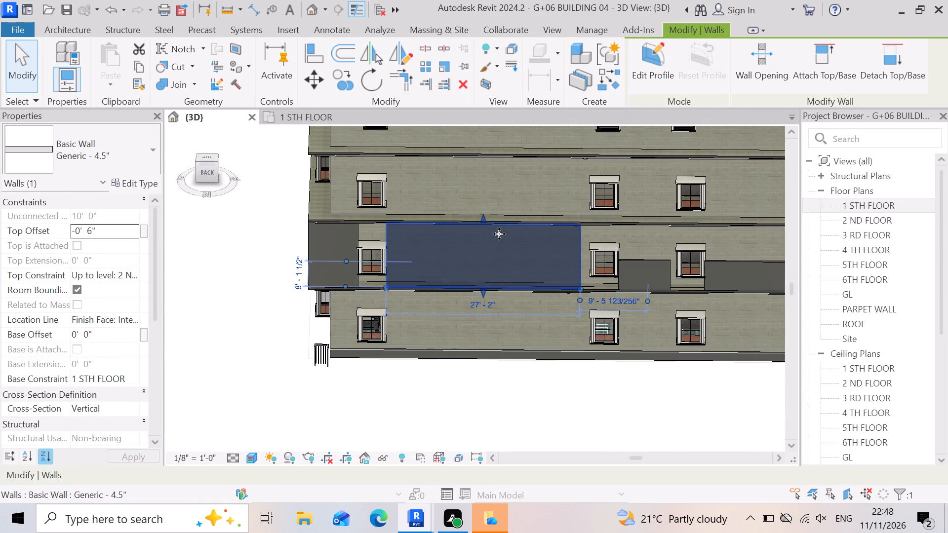
drag(488, 215, 498, 242)
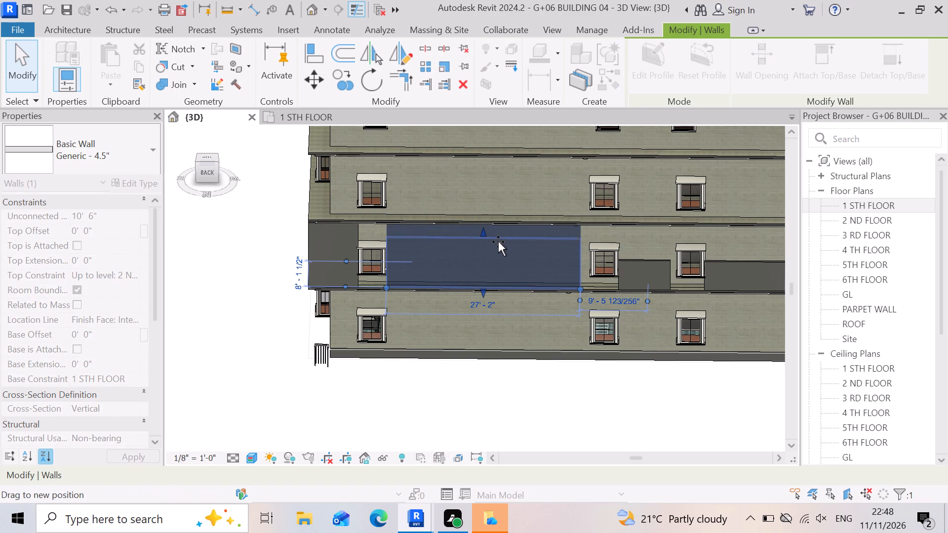
drag(498, 242, 497, 253)
scroll(547, 281, up, 2)
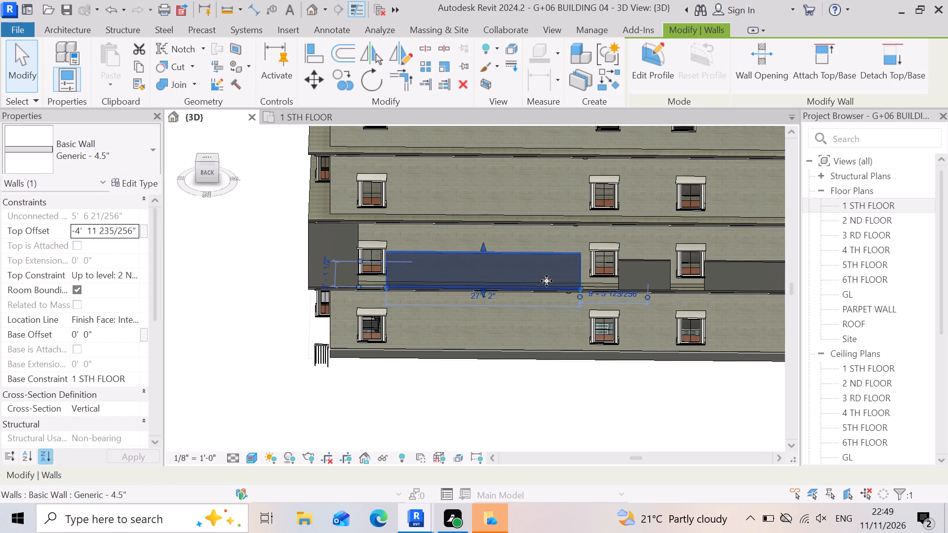
scroll(547, 281, up, 6)
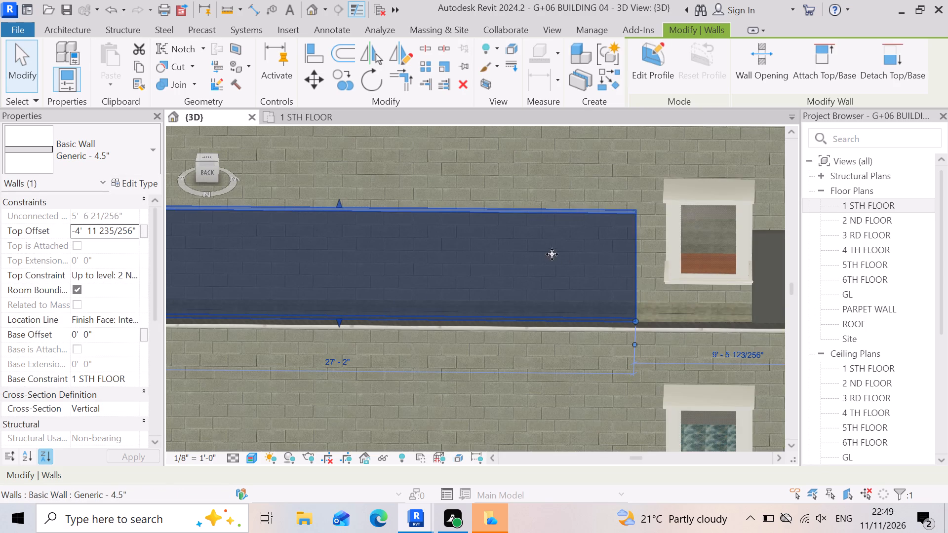
scroll(555, 207, down, 12)
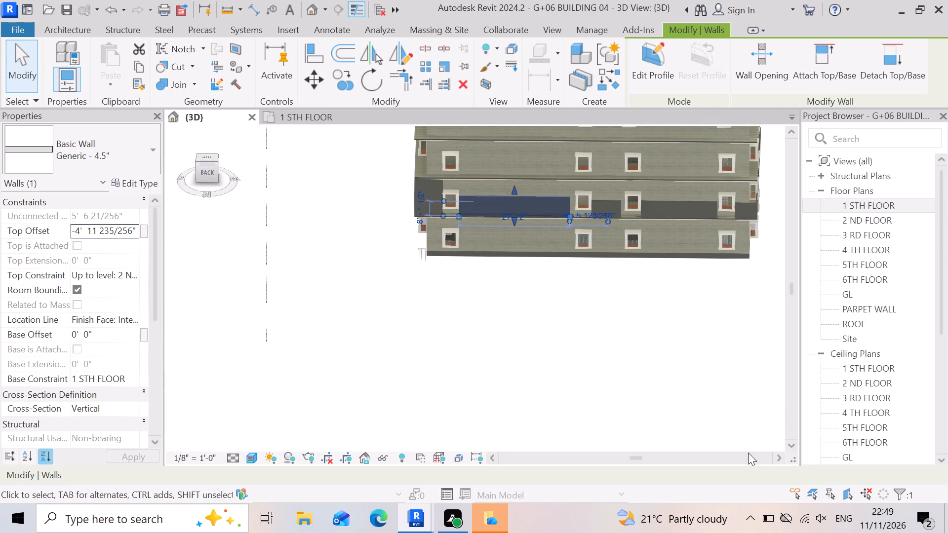
click(691, 396)
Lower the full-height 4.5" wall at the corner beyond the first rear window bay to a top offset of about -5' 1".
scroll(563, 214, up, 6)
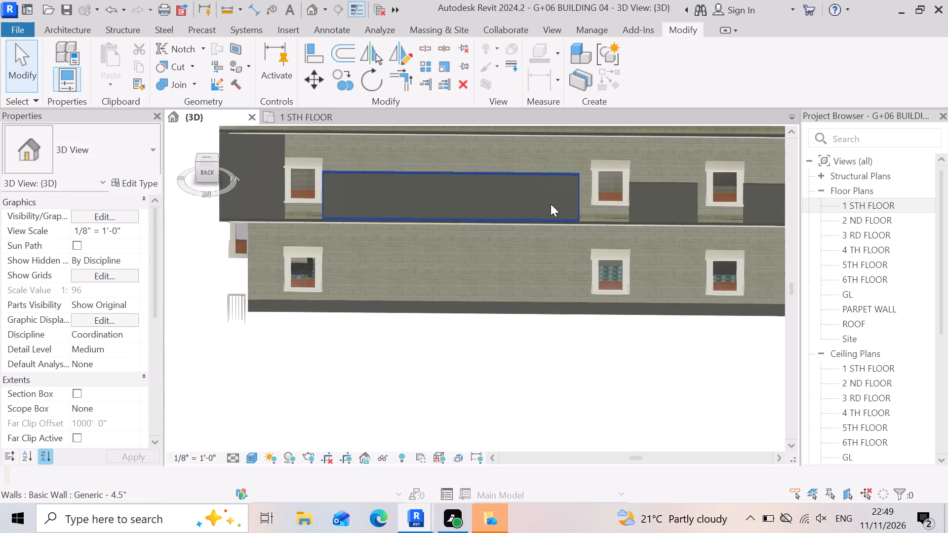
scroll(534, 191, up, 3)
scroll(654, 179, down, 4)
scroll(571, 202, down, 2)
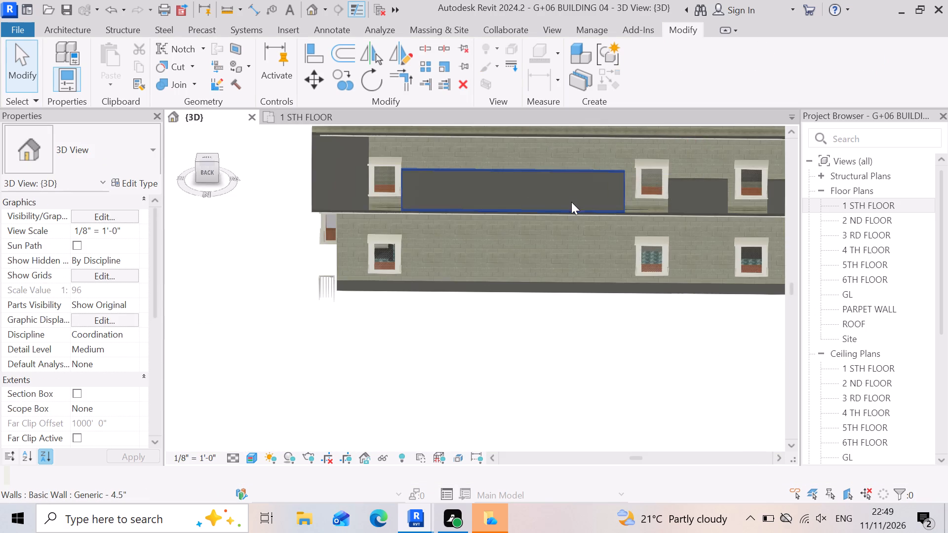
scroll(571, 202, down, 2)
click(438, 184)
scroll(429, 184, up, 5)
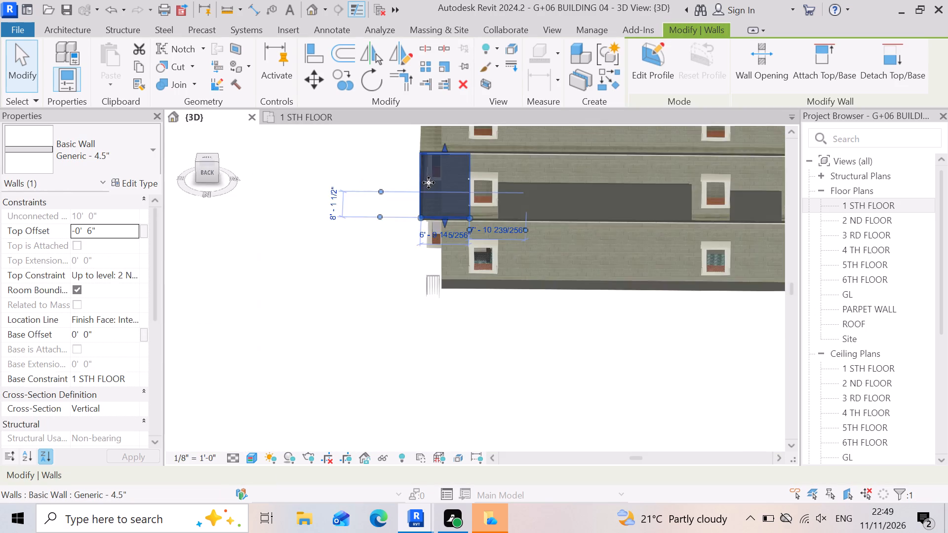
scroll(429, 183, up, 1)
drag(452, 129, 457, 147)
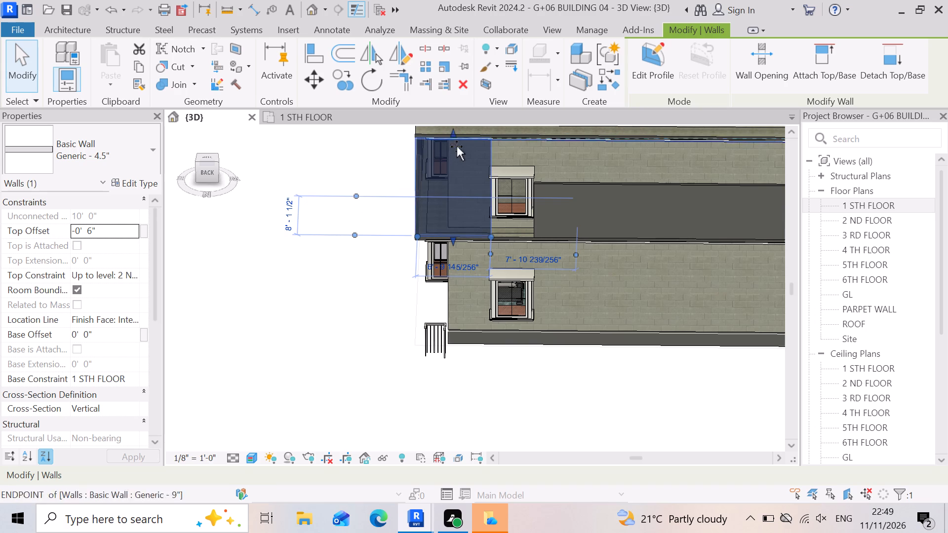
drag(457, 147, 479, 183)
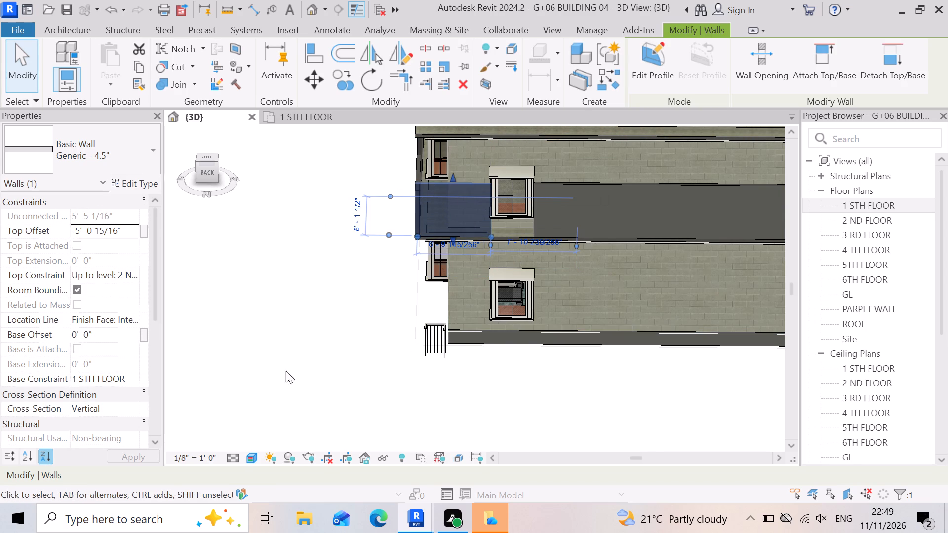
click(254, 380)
Examine how the tops of the rear and right-side 4.5" walls line up at the corner beyond the first rear window bay.
scroll(510, 310, up, 2)
scroll(528, 184, up, 2)
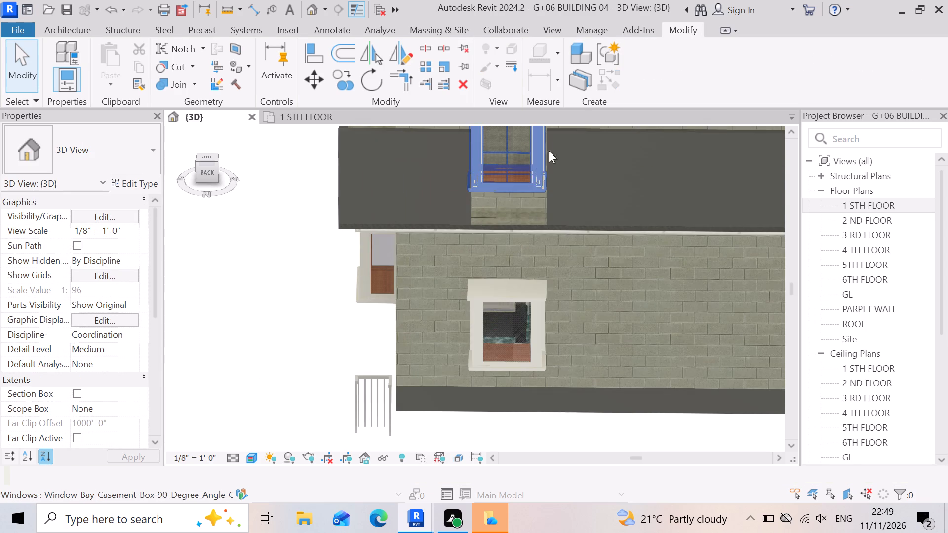
scroll(563, 224, down, 7)
scroll(568, 202, up, 3)
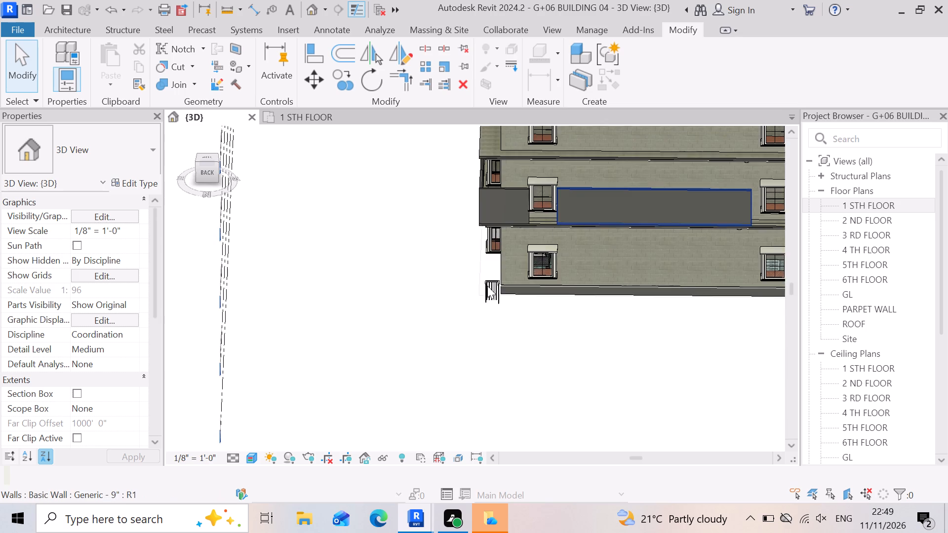
scroll(488, 291, down, 3)
shift+middle_drag(378, 262, 373, 279)
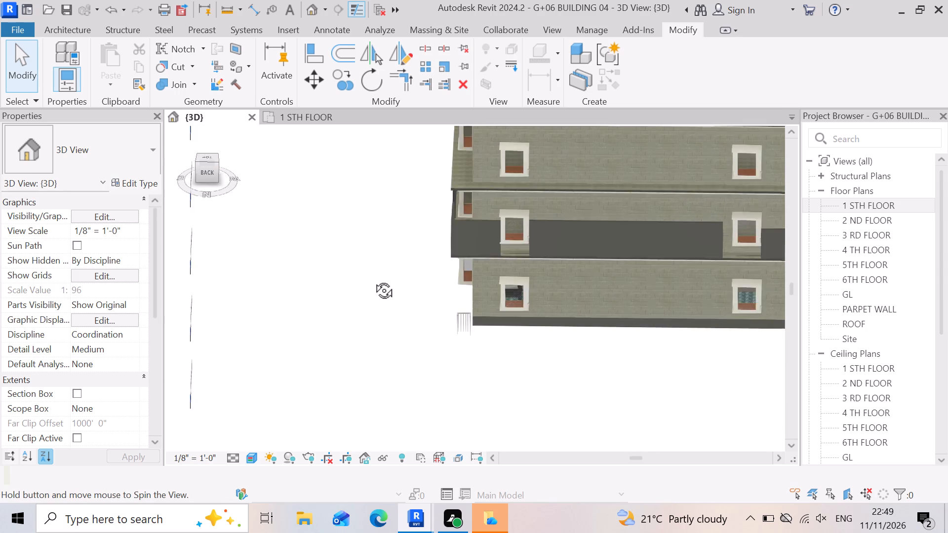
shift+middle_drag(373, 279, 467, 312)
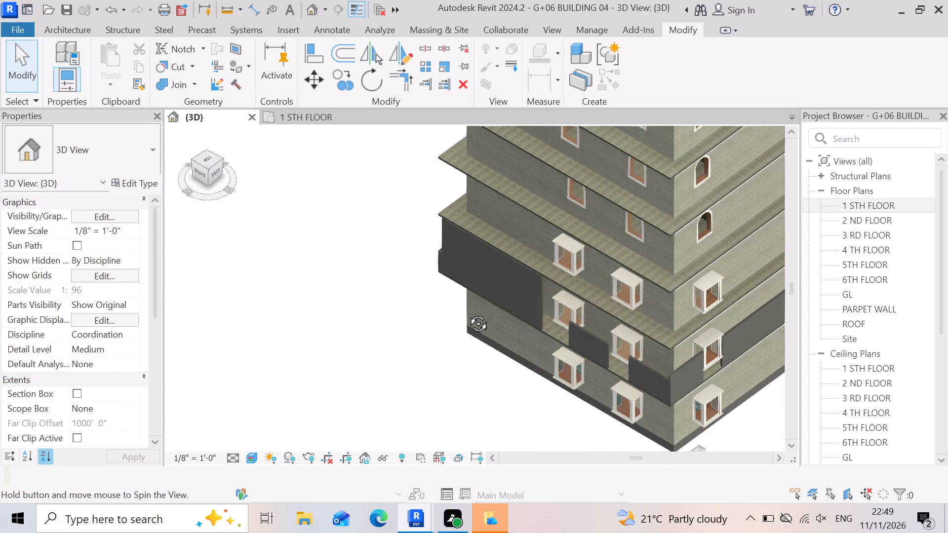
shift+middle_drag(467, 312, 475, 306)
scroll(671, 390, up, 6)
scroll(783, 379, up, 2)
scroll(480, 272, down, 3)
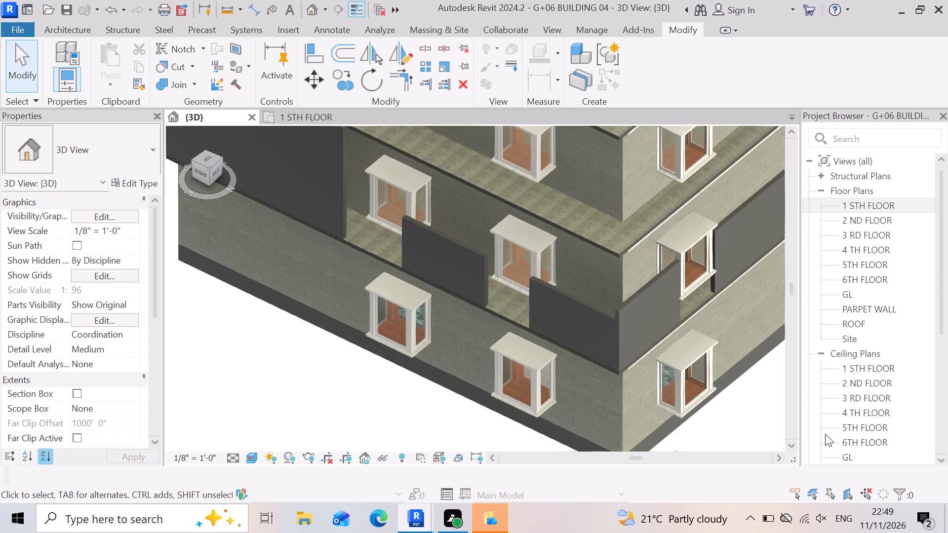
scroll(730, 337, up, 3)
scroll(633, 286, down, 6)
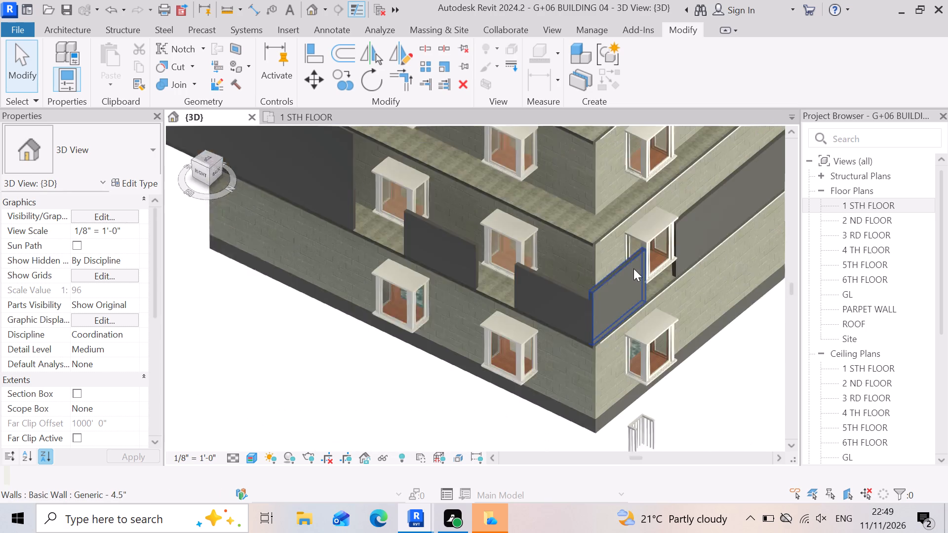
scroll(619, 304, up, 7)
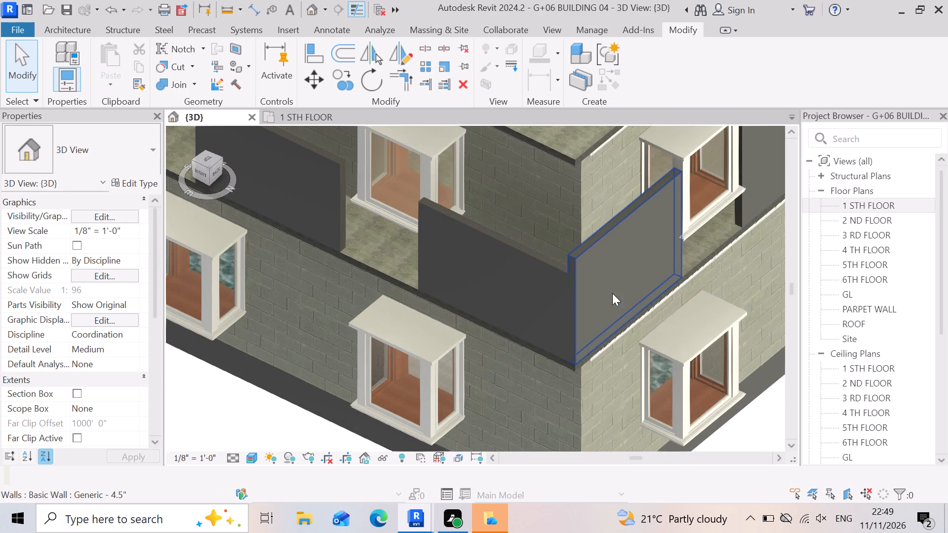
scroll(564, 286, down, 3)
scroll(497, 280, down, 3)
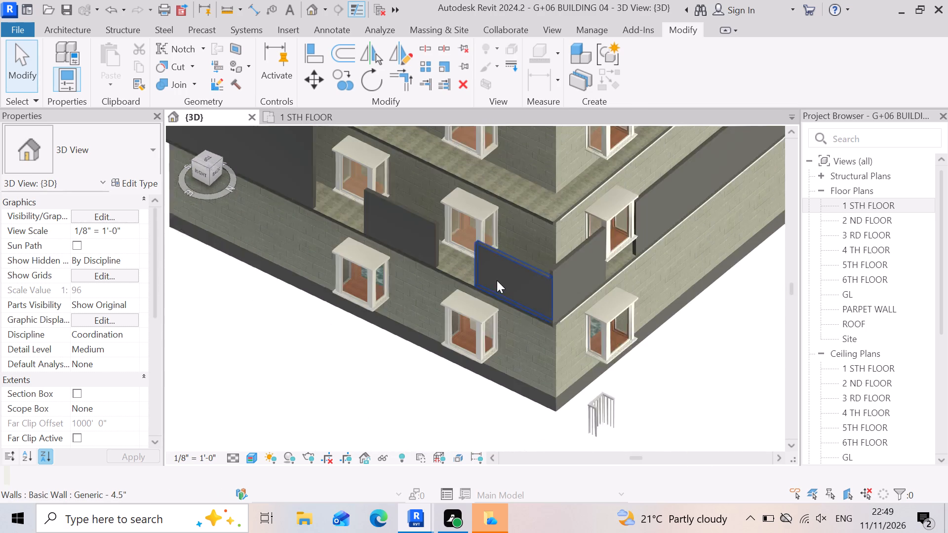
scroll(524, 288, down, 4)
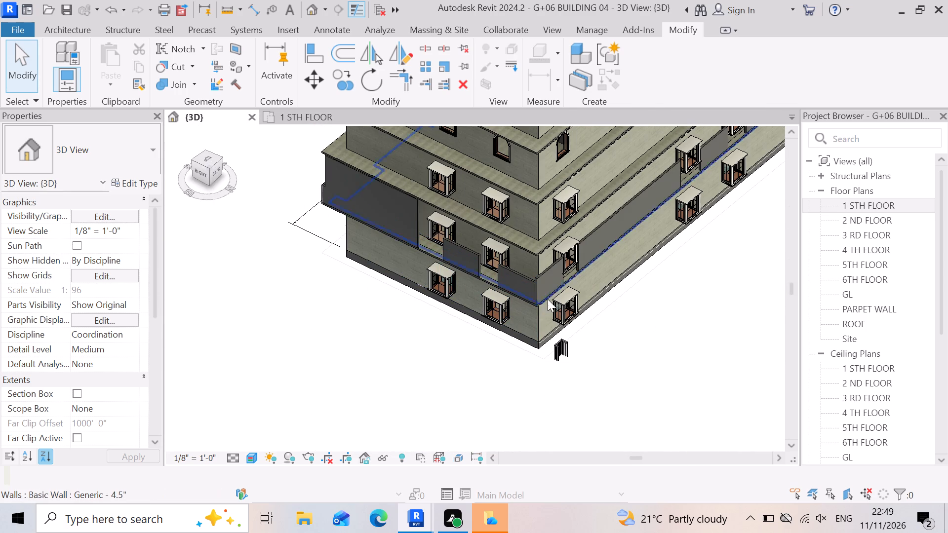
Inspect the long 4.5" wall between the first and second rear bays against the adjacent window and the corner walls.
scroll(612, 263, up, 5)
scroll(580, 231, up, 2)
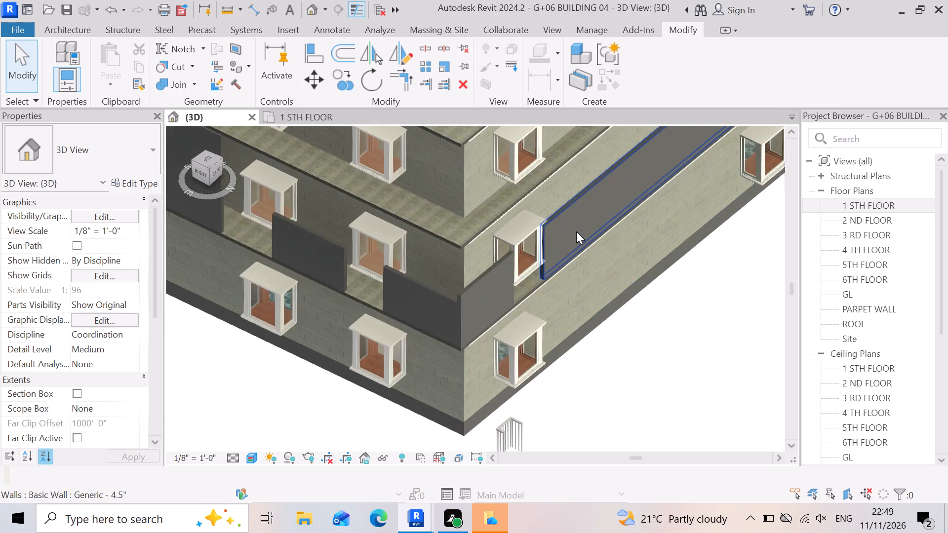
scroll(576, 231, up, 3)
scroll(549, 200, up, 5)
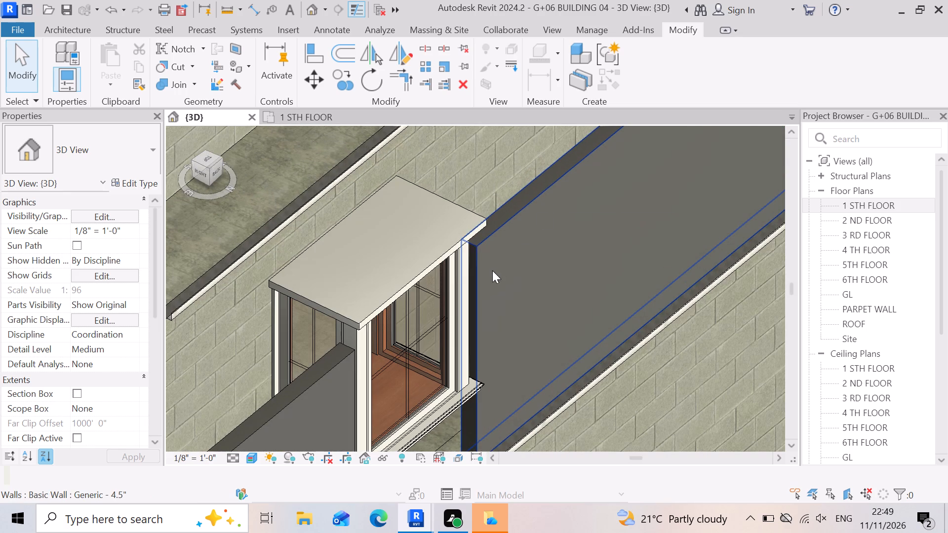
drag(500, 267, 507, 266)
scroll(428, 294, down, 4)
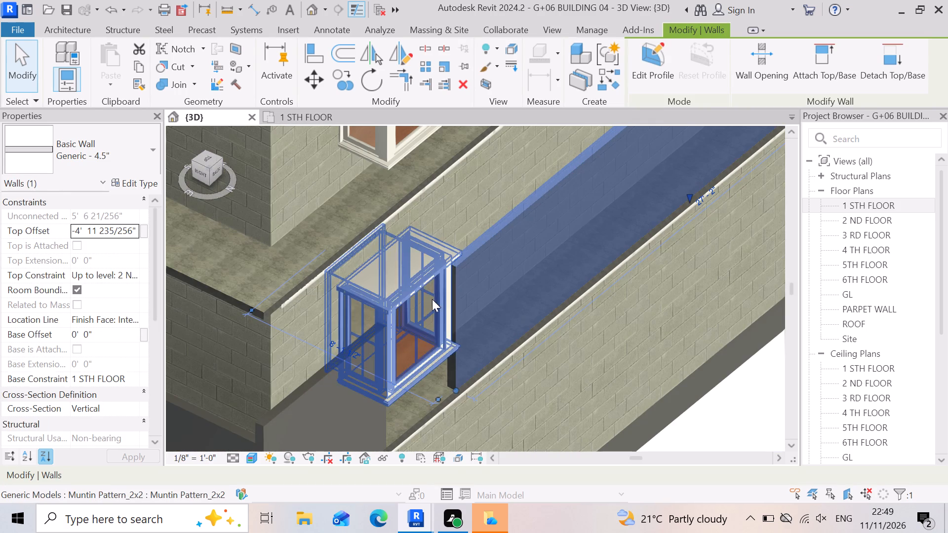
scroll(352, 324, down, 8)
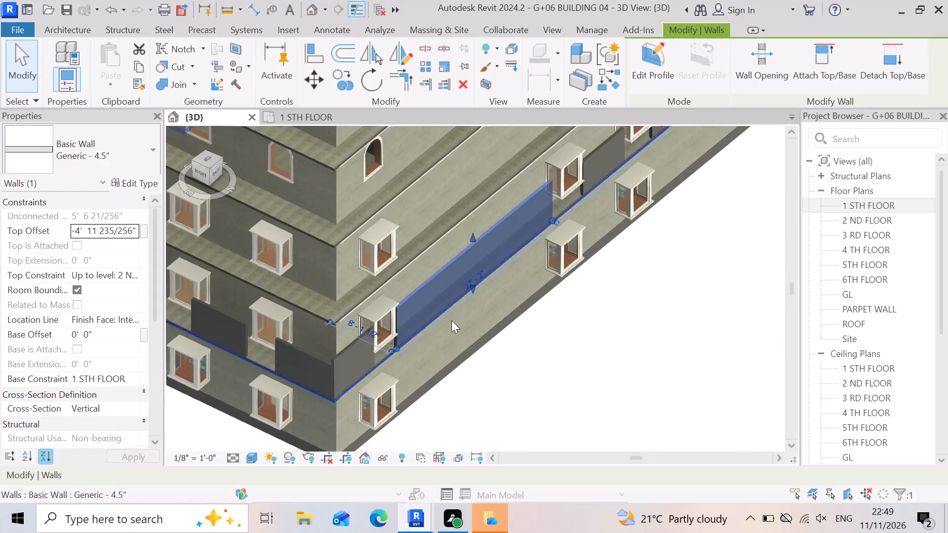
scroll(476, 275, down, 3)
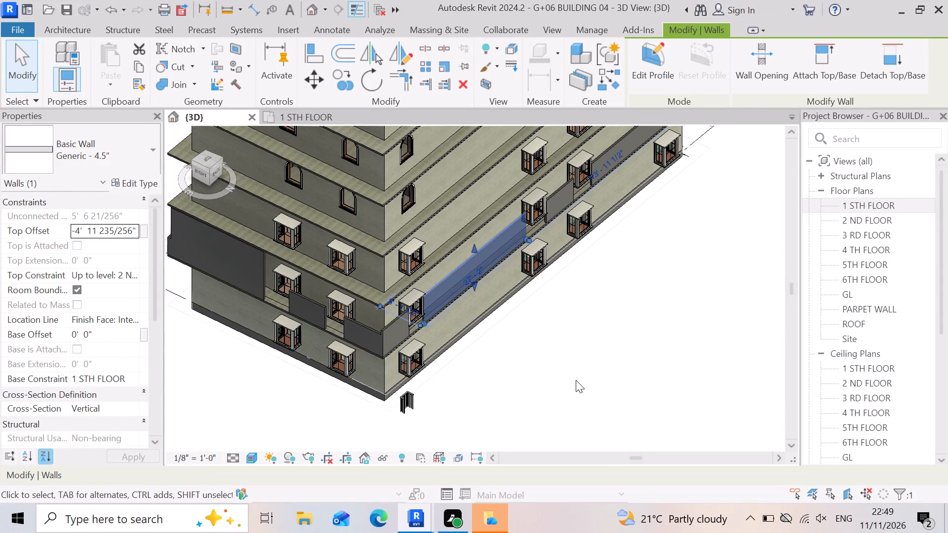
click(576, 380)
scroll(542, 338, down, 3)
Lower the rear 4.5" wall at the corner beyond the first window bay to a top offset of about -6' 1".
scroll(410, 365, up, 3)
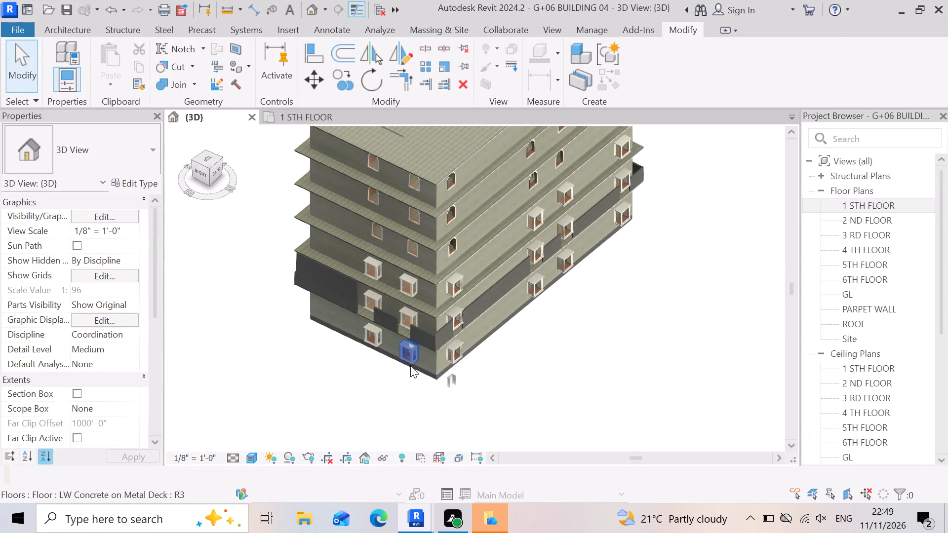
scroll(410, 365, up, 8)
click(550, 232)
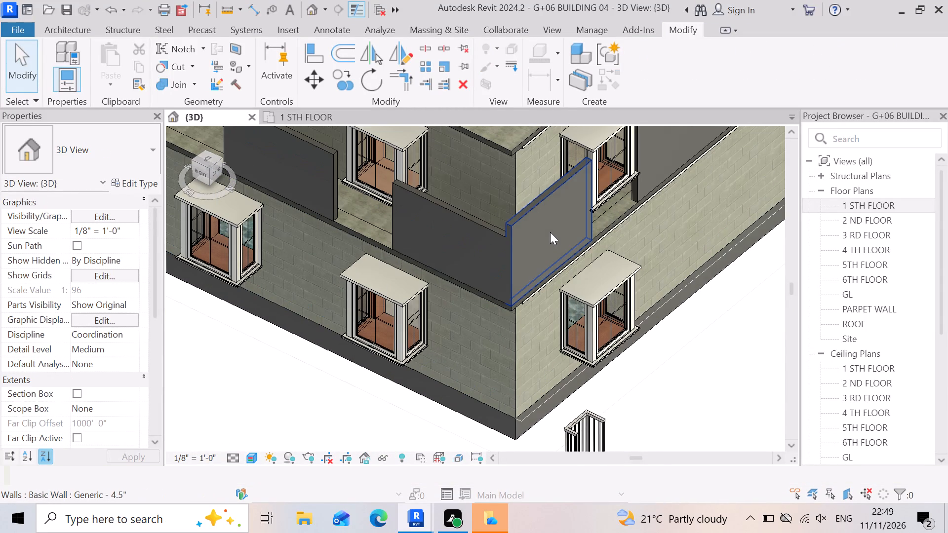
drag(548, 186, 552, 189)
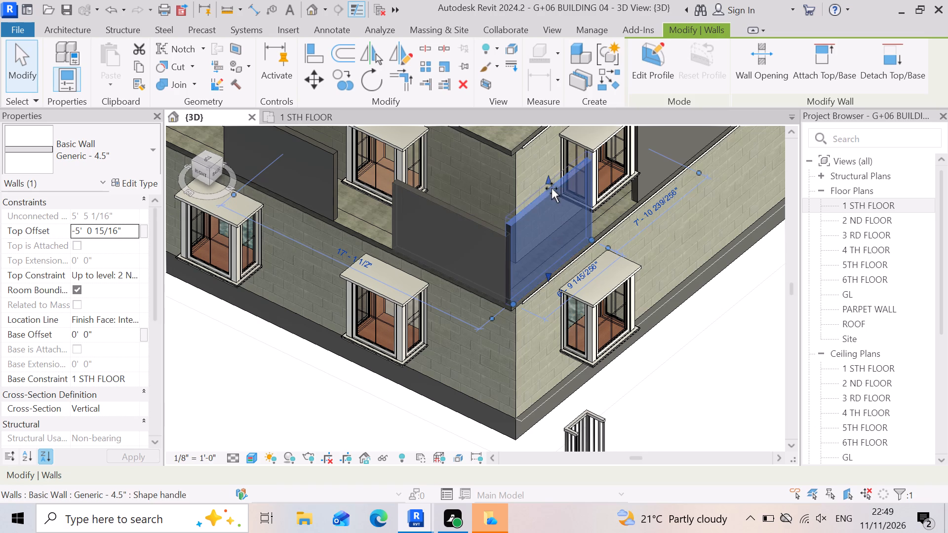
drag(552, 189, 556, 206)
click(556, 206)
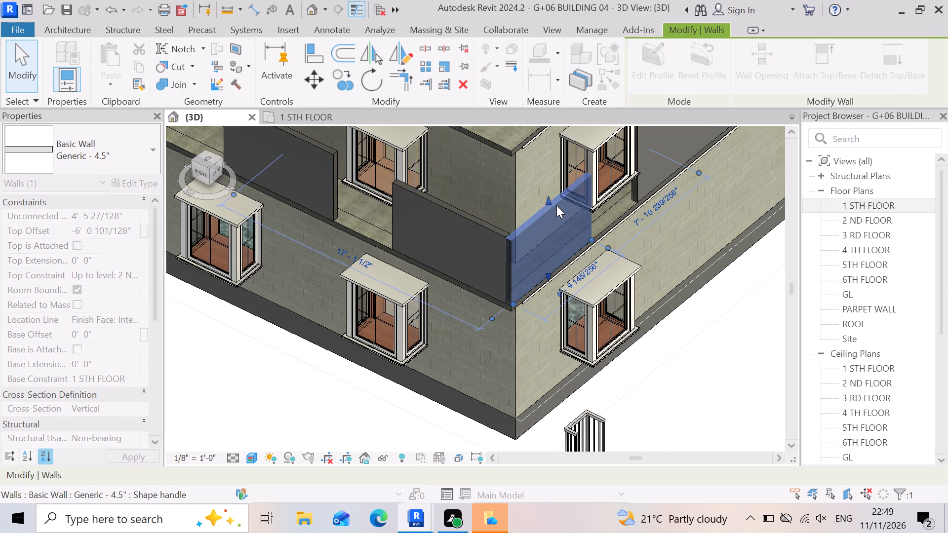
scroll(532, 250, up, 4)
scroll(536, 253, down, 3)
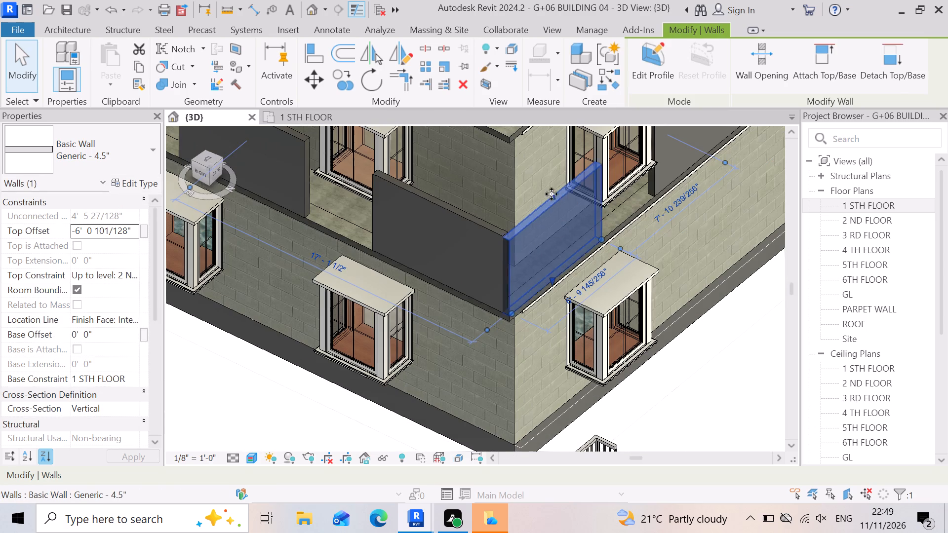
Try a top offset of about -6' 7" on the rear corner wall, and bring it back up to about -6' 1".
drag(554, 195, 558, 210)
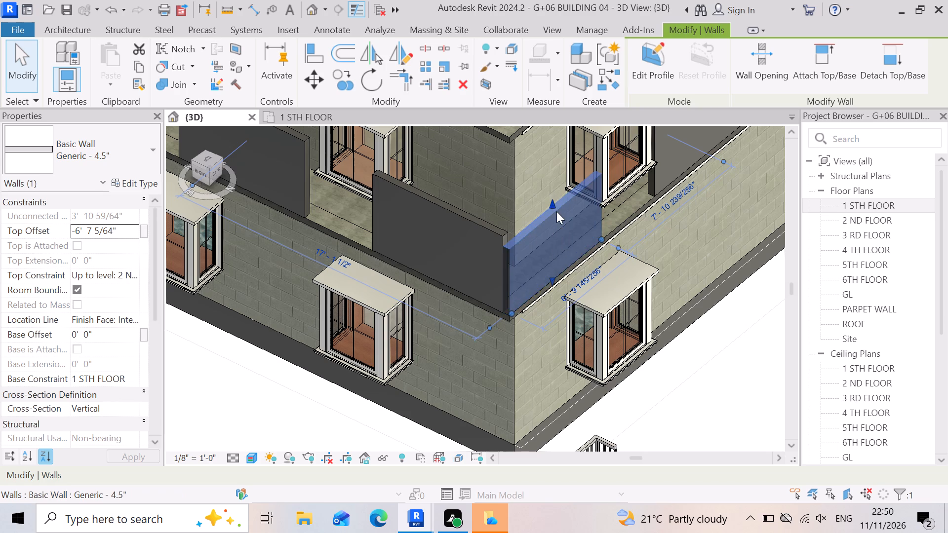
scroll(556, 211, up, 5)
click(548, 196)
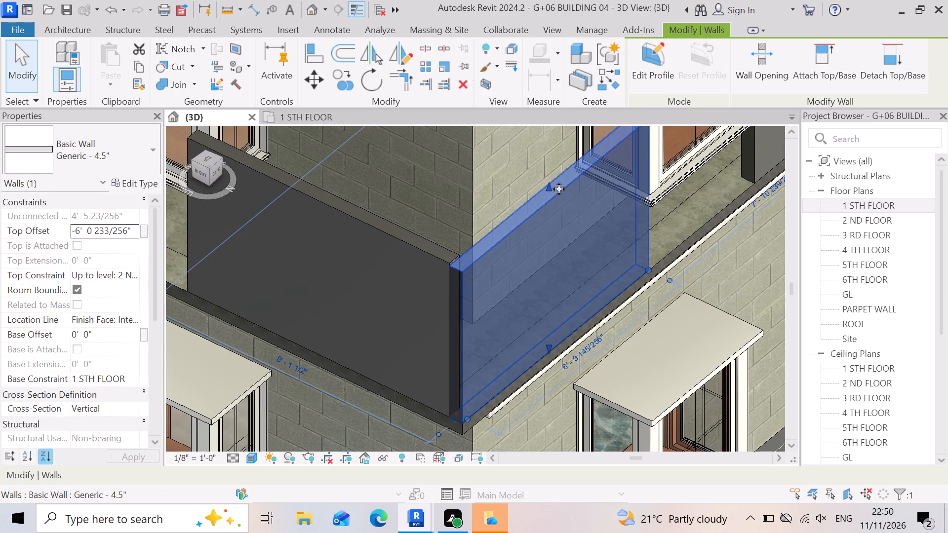
Lower the rear corner wall's top to an offset of about -6' 4" and check it against the adjoining right-side wall.
drag(552, 189, 552, 194)
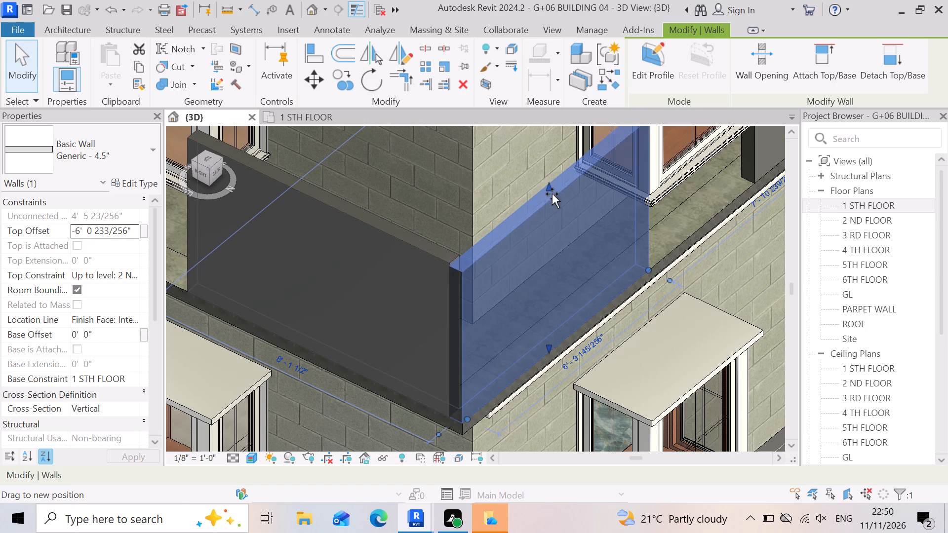
drag(552, 194, 552, 200)
click(552, 200)
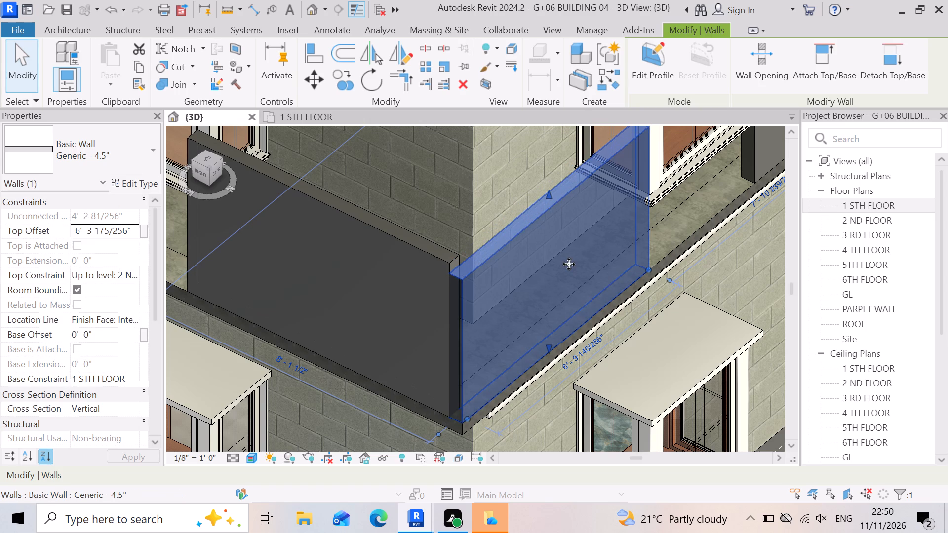
scroll(482, 427, up, 3)
scroll(552, 202, up, 2)
scroll(532, 281, down, 2)
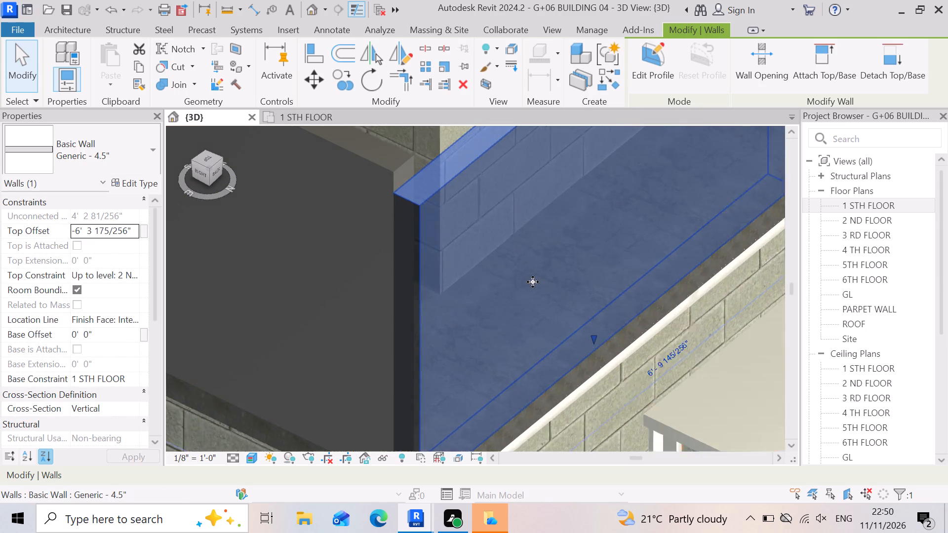
scroll(533, 282, down, 1)
scroll(478, 227, up, 7)
click(469, 217)
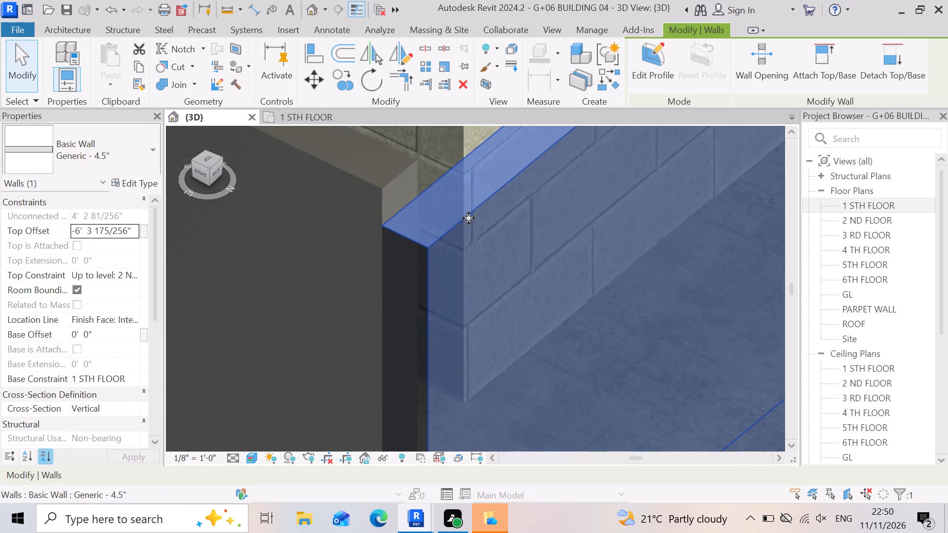
Raise the rear corner wall's top to an offset of about -6' 0" and check it against the adjoining right-side wall.
scroll(437, 285, down, 4)
scroll(521, 266, down, 4)
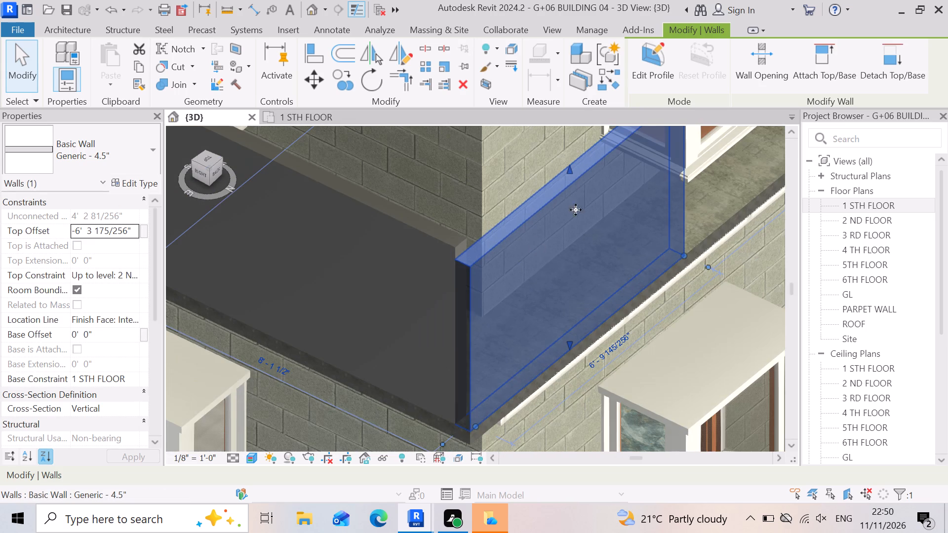
click(570, 165)
double_click(570, 164)
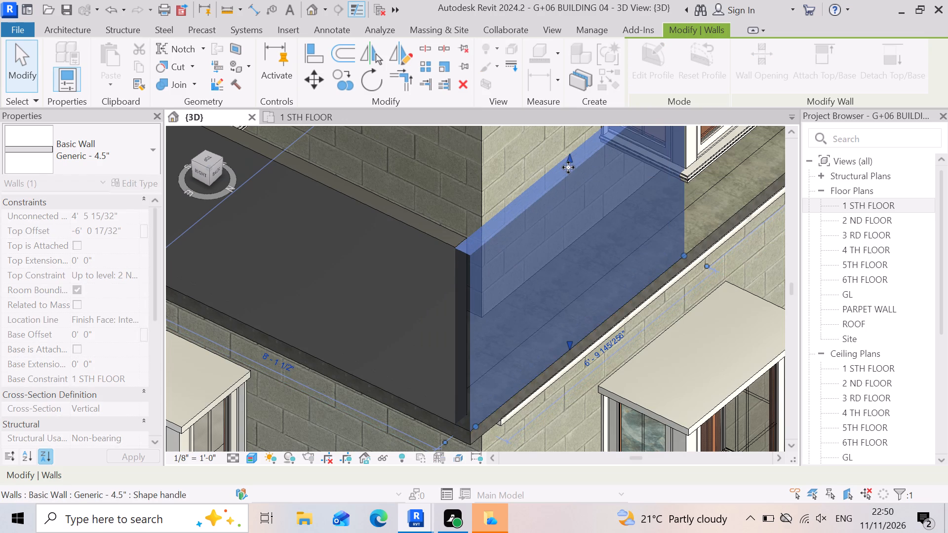
scroll(498, 312, down, 4)
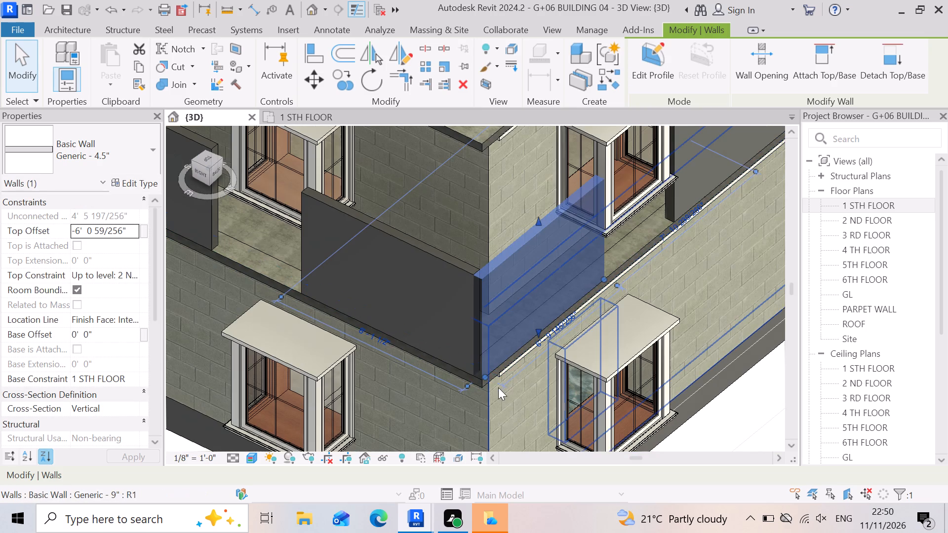
shift+middle_drag(486, 385, 549, 365)
shift+right_drag(495, 356, 549, 365)
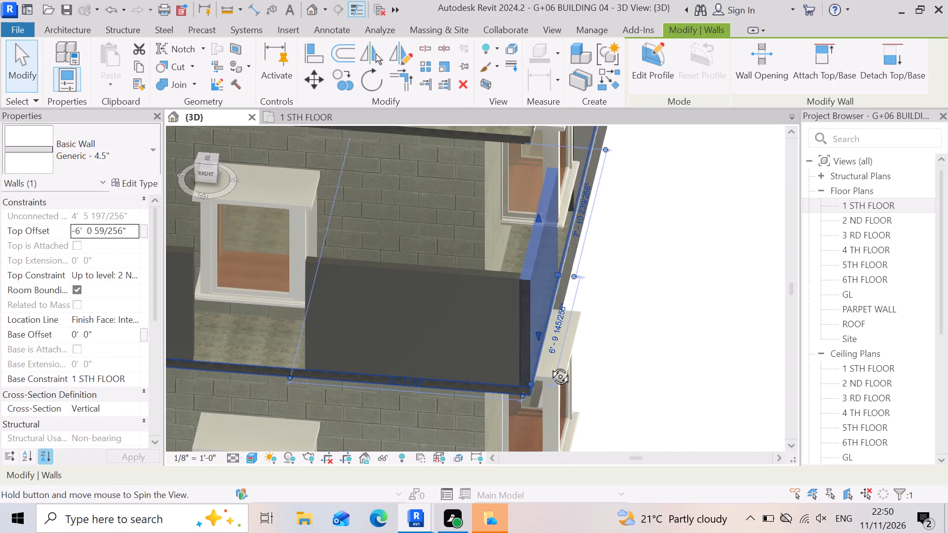
shift+middle_drag(549, 365, 577, 278)
shift+right_drag(549, 365, 577, 278)
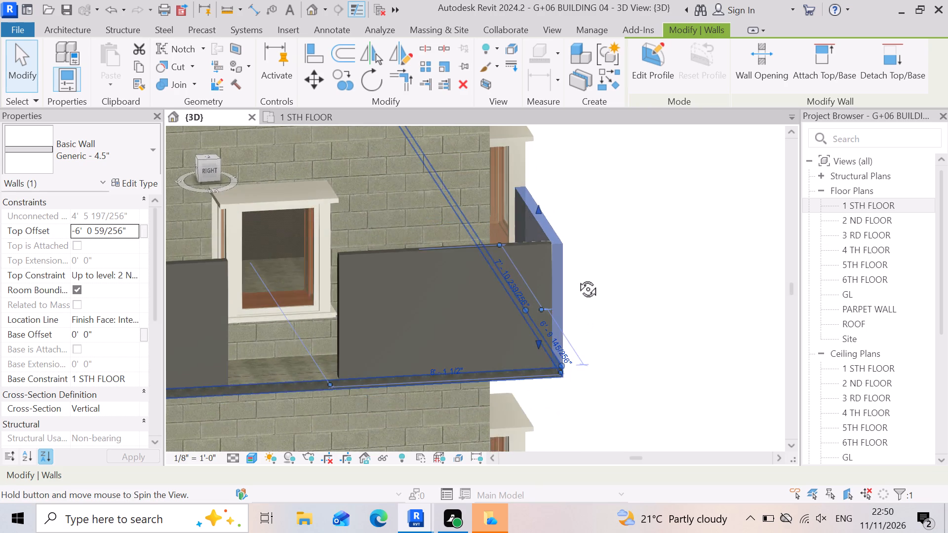
shift+middle_drag(577, 278, 540, 278)
shift+right_drag(577, 278, 543, 278)
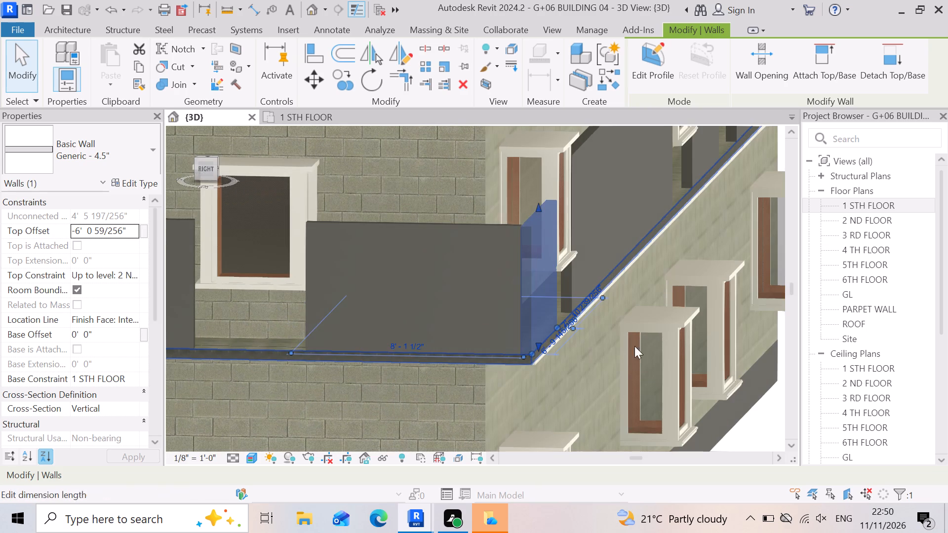
scroll(524, 277, down, 3)
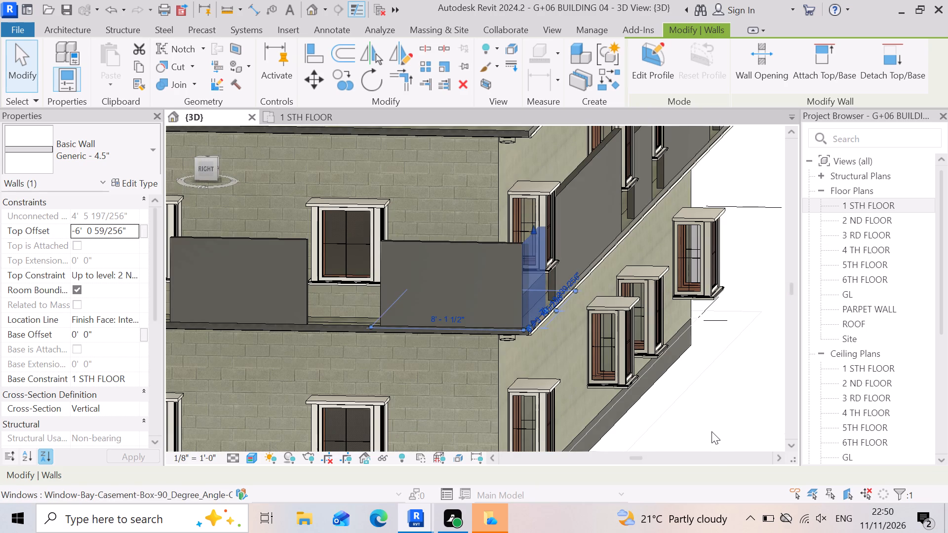
click(711, 431)
Lower the long 4.5" wall between the first and second rear window bays to a top offset of about -6' 4".
scroll(552, 325, up, 3)
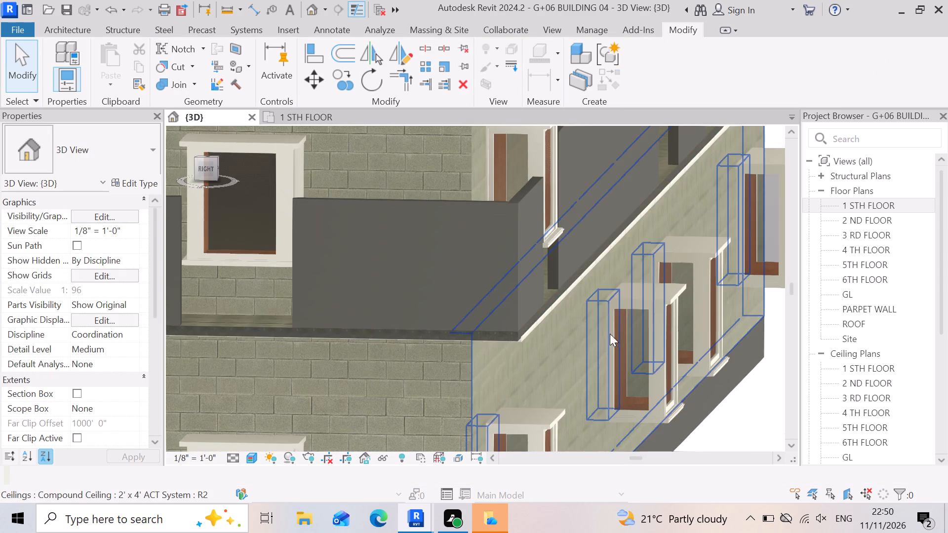
scroll(640, 332, down, 4)
scroll(406, 372, down, 4)
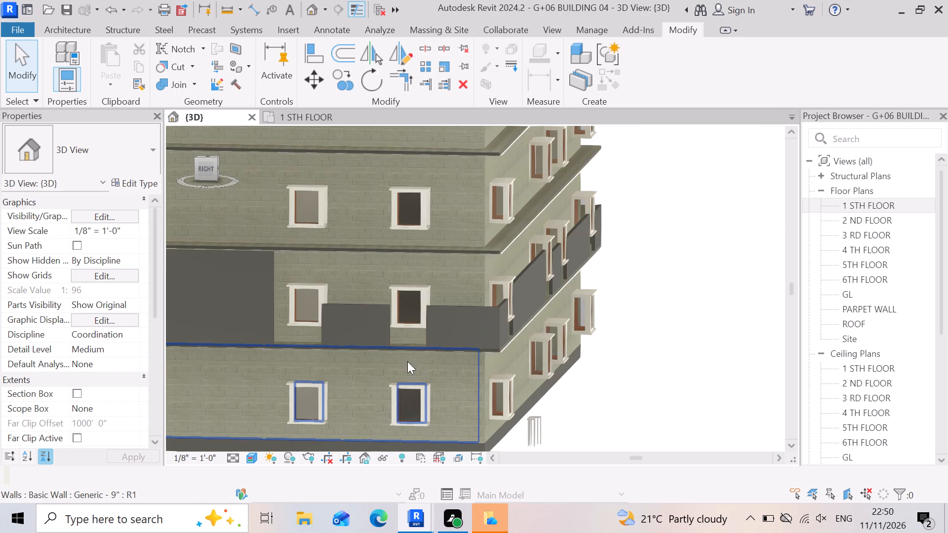
scroll(526, 332, up, 4)
click(540, 263)
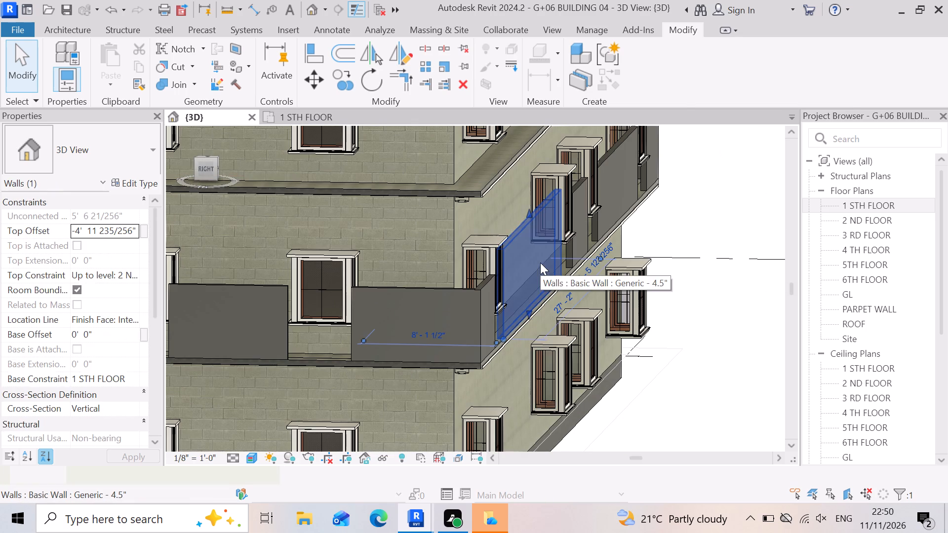
drag(532, 213, 548, 239)
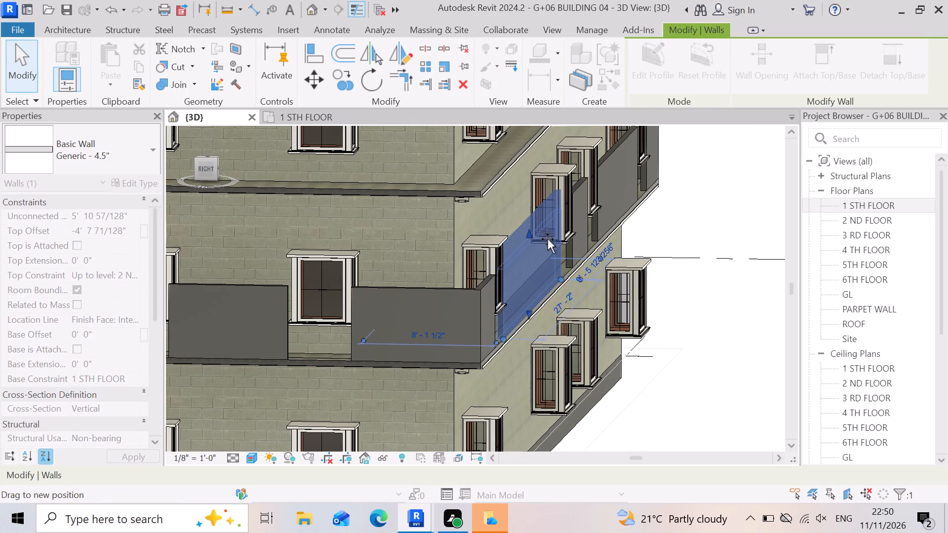
drag(548, 239, 545, 241)
click(544, 241)
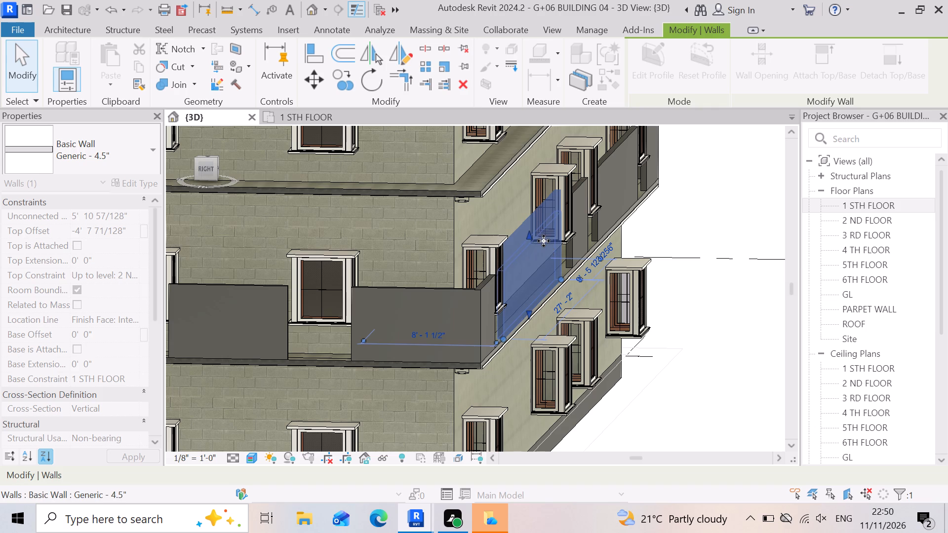
scroll(564, 302, up, 7)
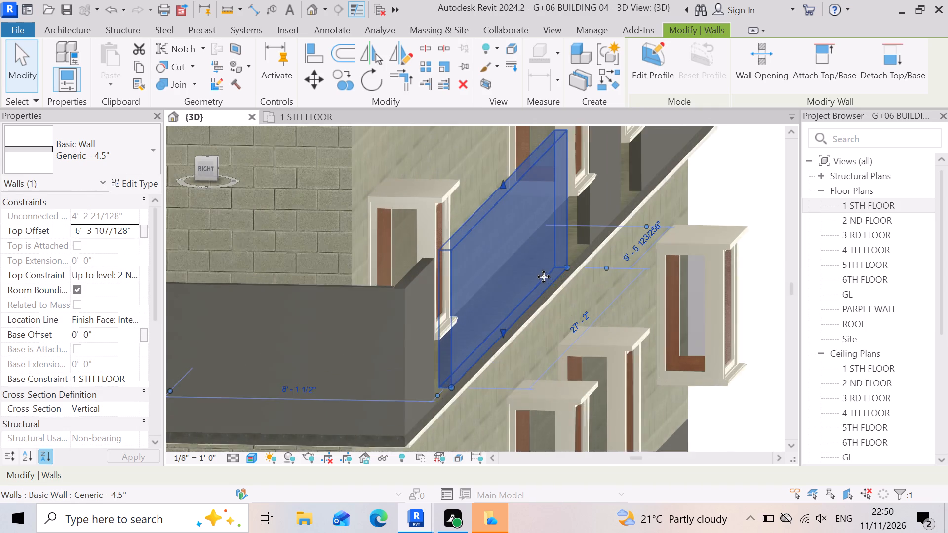
scroll(403, 305, down, 3)
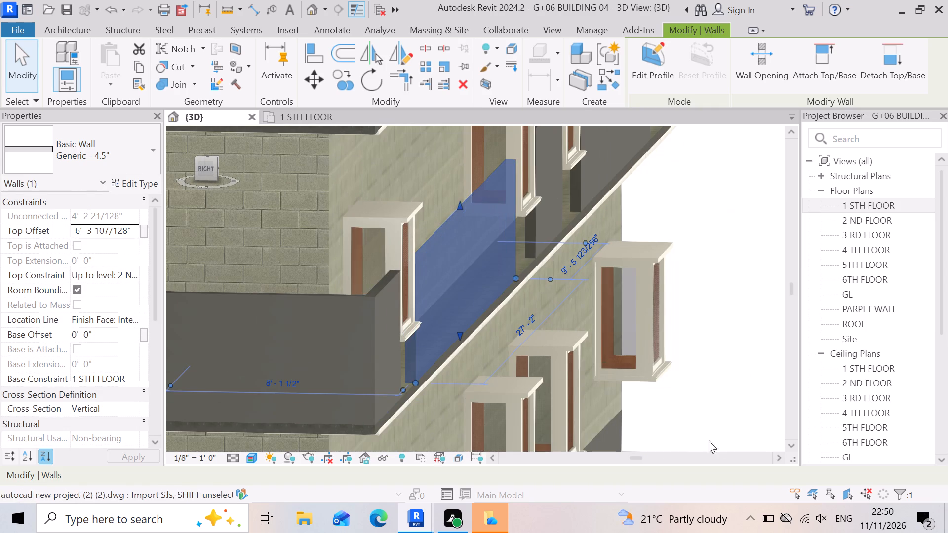
click(736, 373)
Lower the short 4.5" wall between the second and third rear window bays to a top offset of about -6' 7".
scroll(429, 264, up, 2)
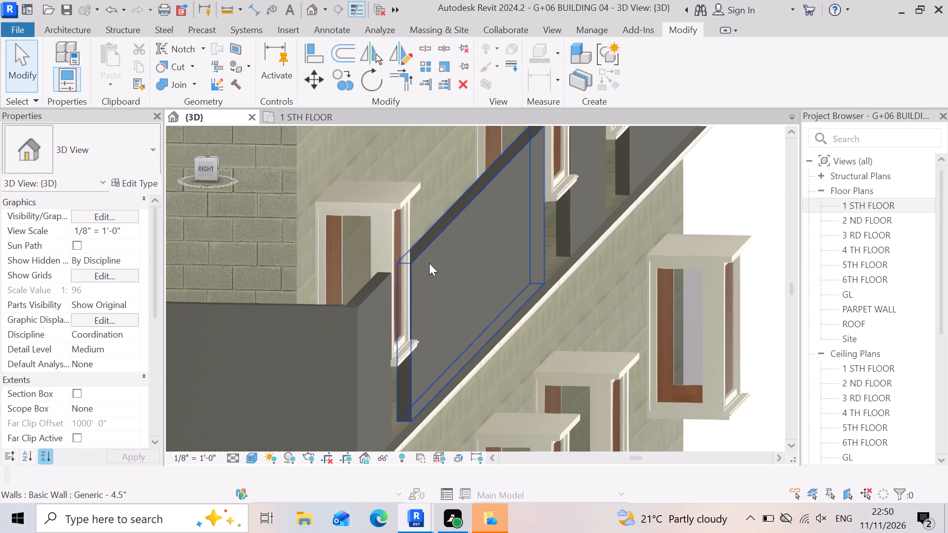
scroll(401, 269, up, 4)
scroll(354, 322, down, 9)
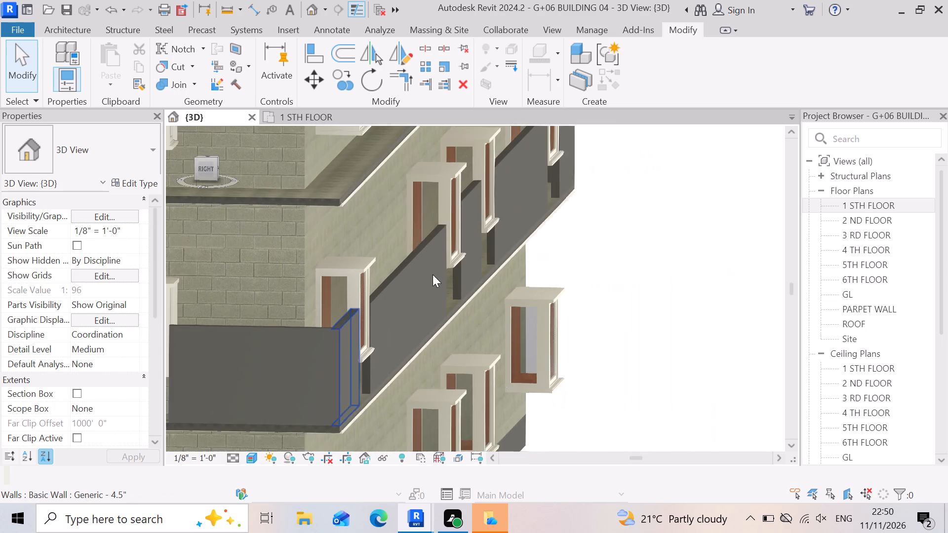
scroll(503, 206, up, 2)
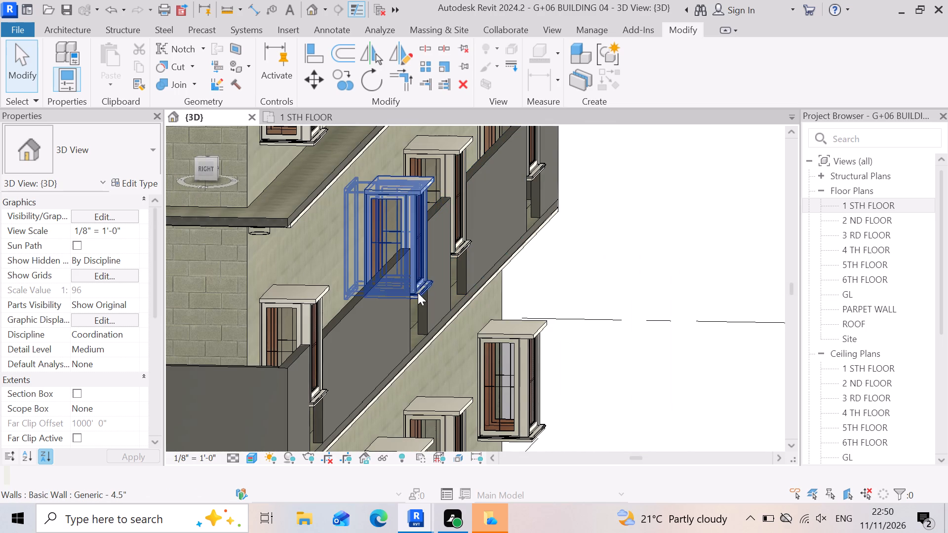
scroll(447, 210, up, 5)
click(436, 238)
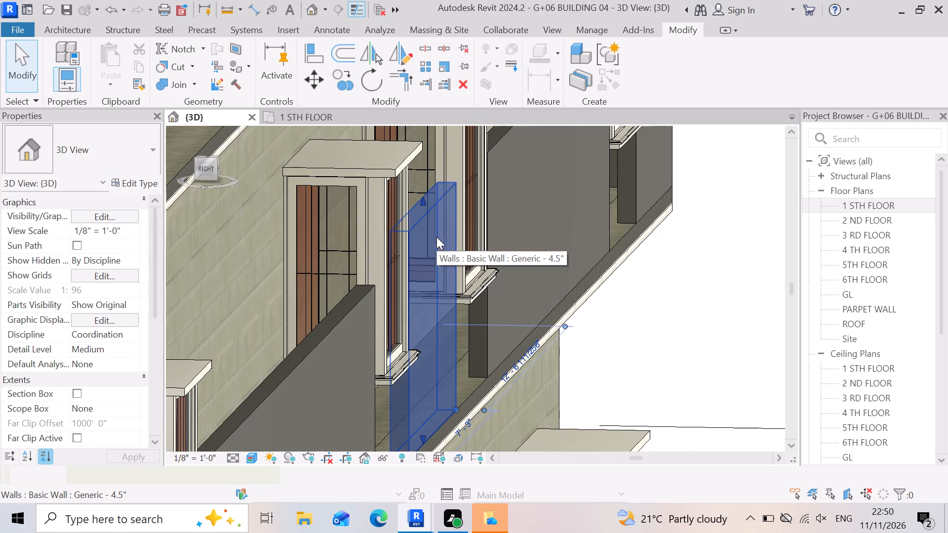
drag(425, 206, 429, 215)
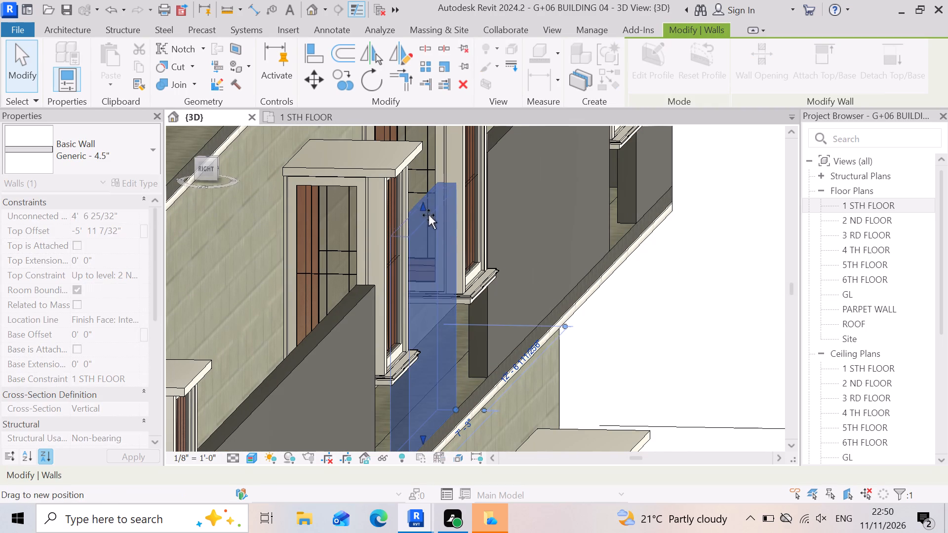
drag(429, 215, 434, 237)
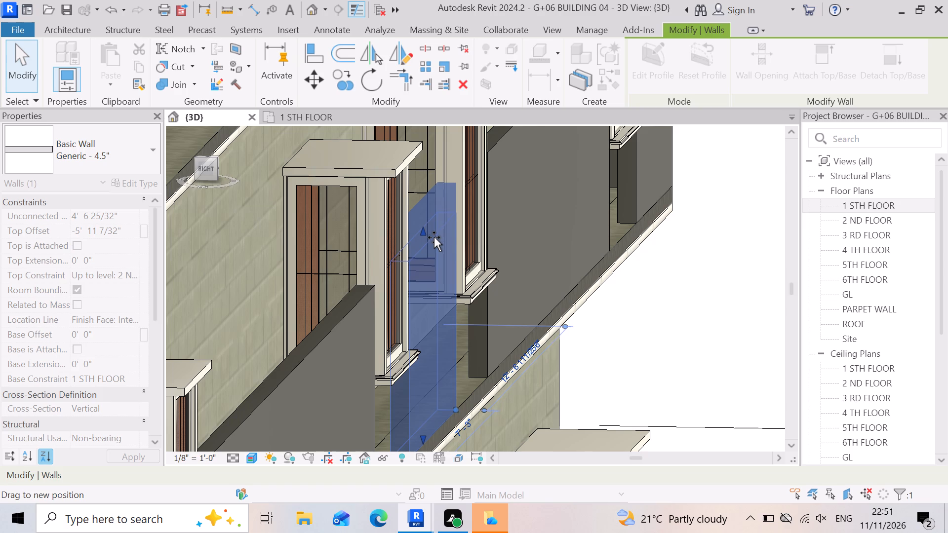
drag(434, 237, 432, 238)
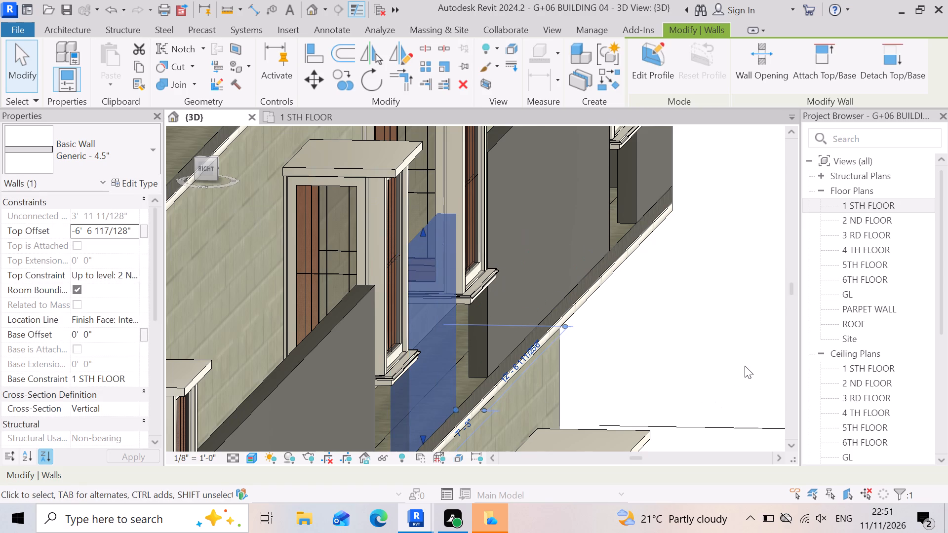
click(742, 364)
Lower the top of the long 4.5" wall between the third and fourth rear window bays toward the height of the neighbouring lowered walls.
scroll(423, 280, up, 3)
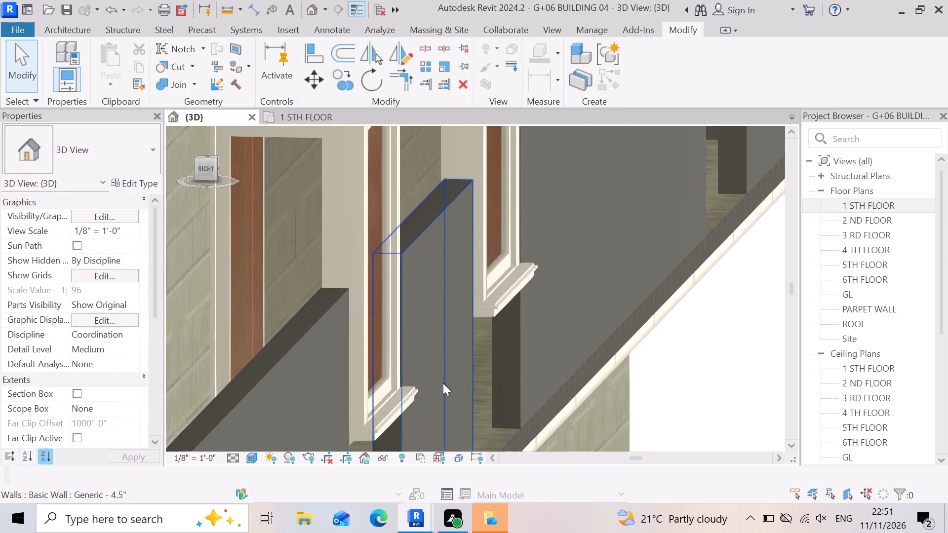
scroll(413, 309, down, 7)
click(512, 252)
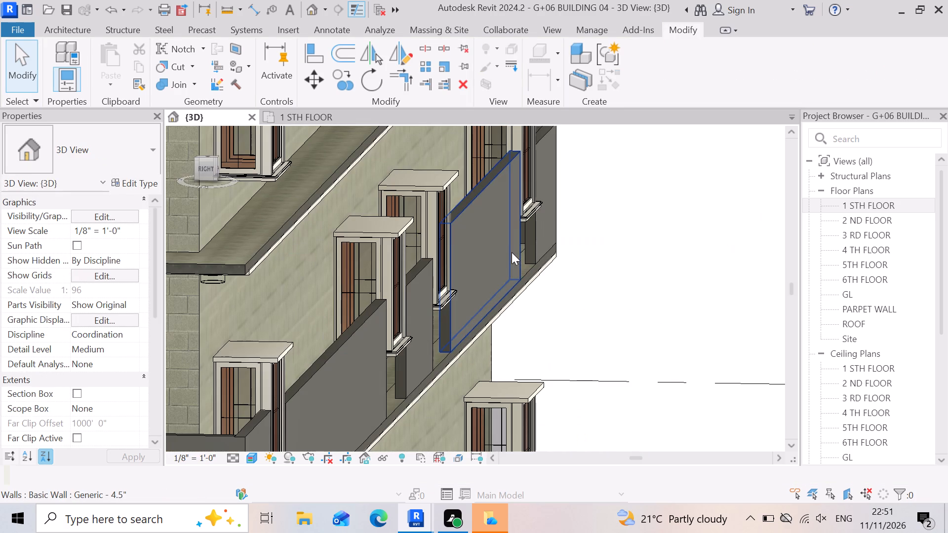
drag(483, 183, 491, 217)
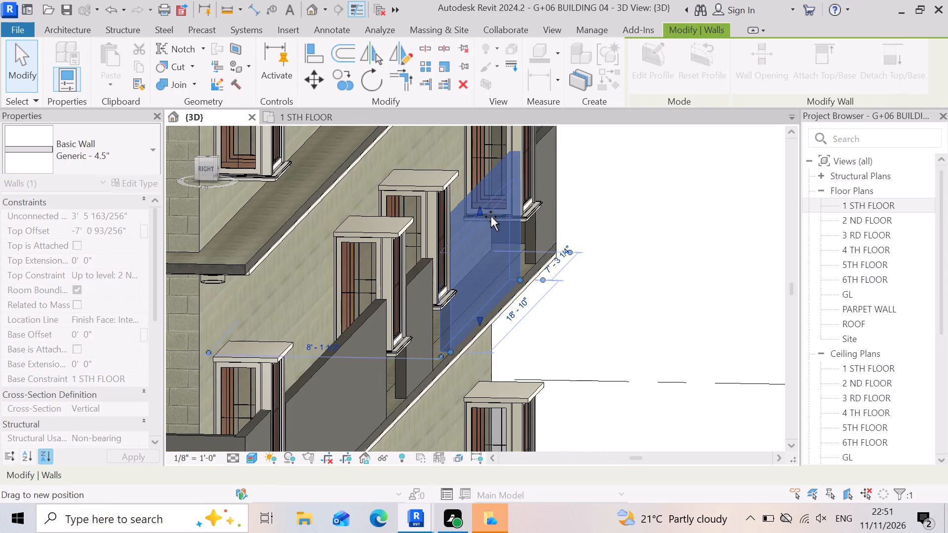
drag(491, 217, 488, 214)
click(488, 214)
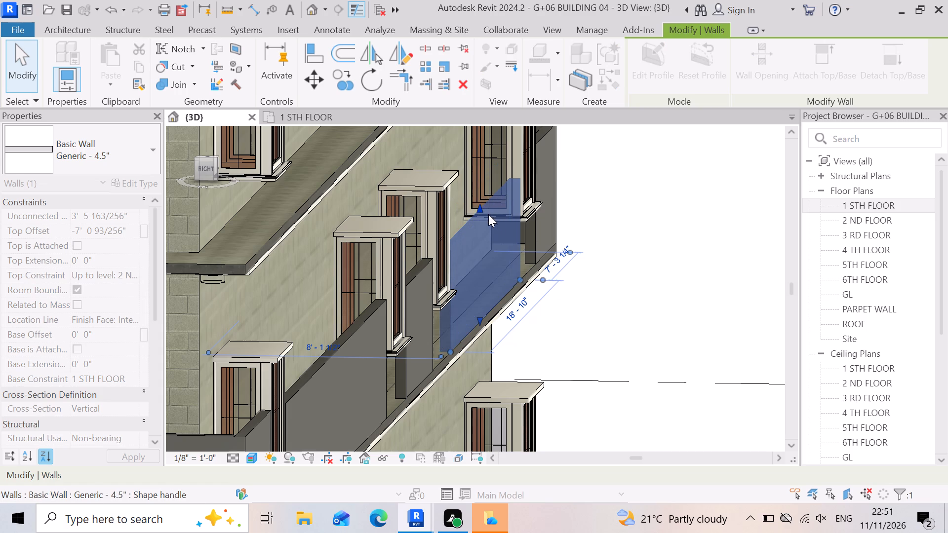
click(682, 329)
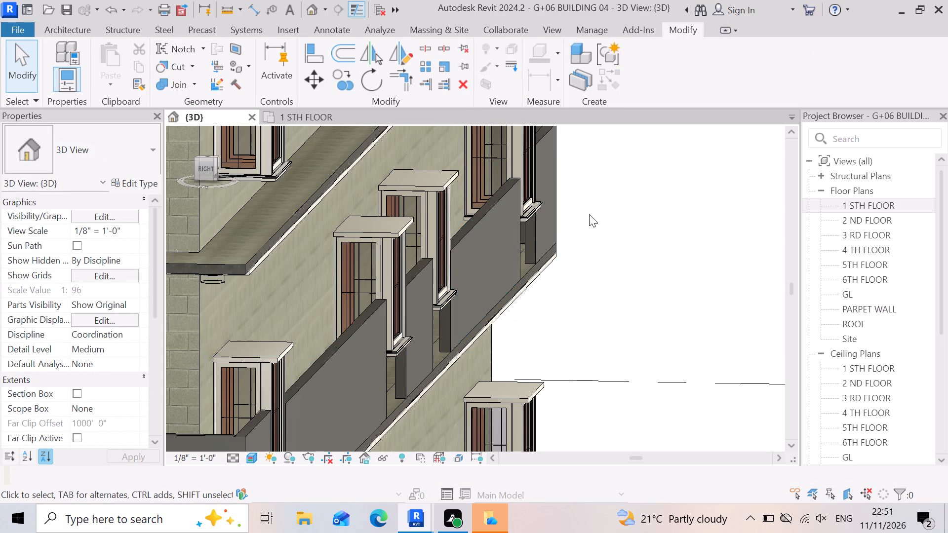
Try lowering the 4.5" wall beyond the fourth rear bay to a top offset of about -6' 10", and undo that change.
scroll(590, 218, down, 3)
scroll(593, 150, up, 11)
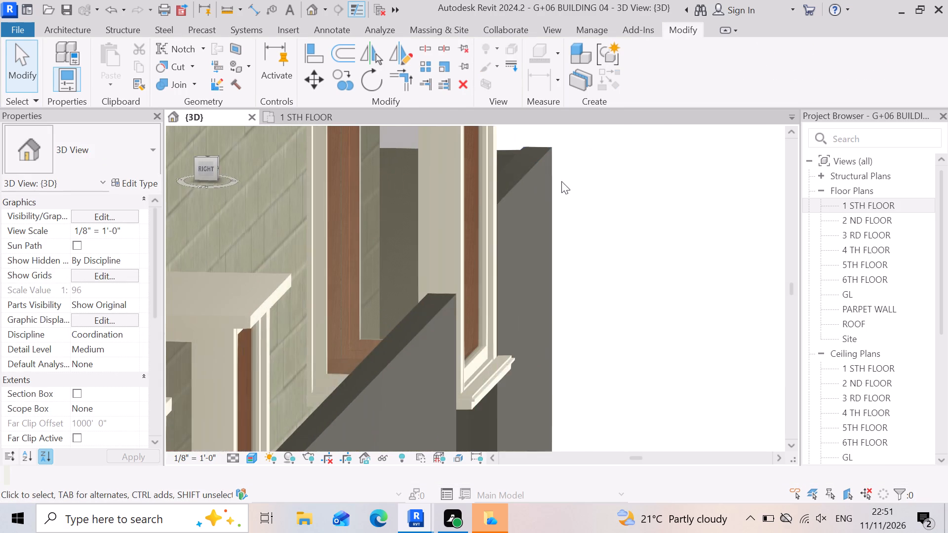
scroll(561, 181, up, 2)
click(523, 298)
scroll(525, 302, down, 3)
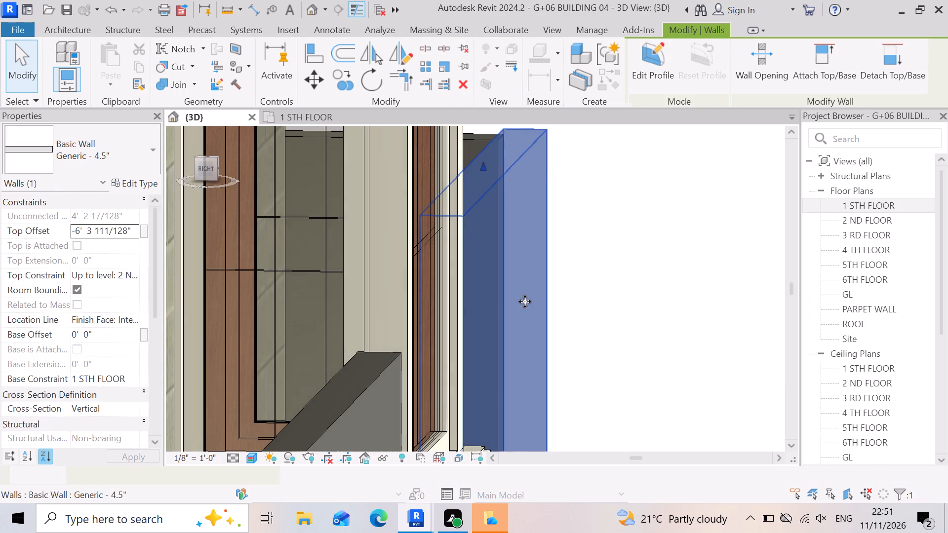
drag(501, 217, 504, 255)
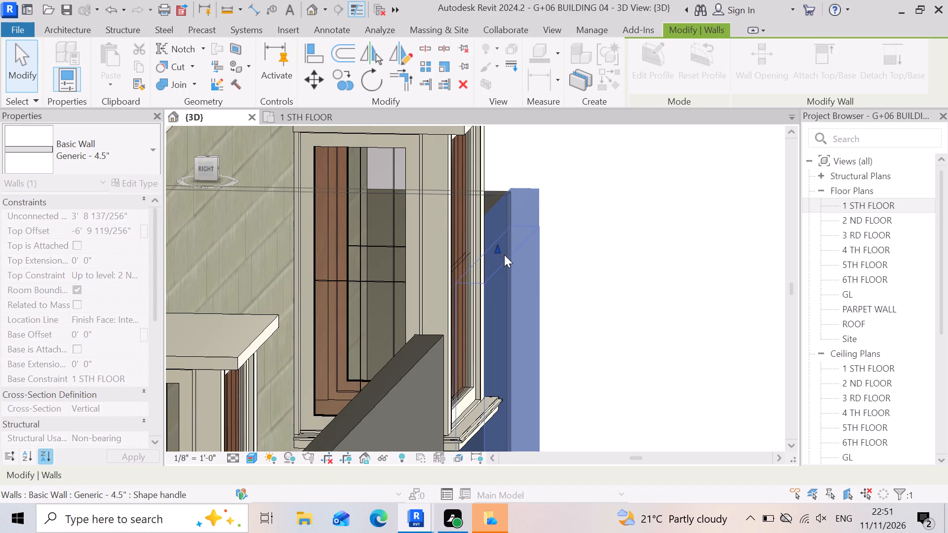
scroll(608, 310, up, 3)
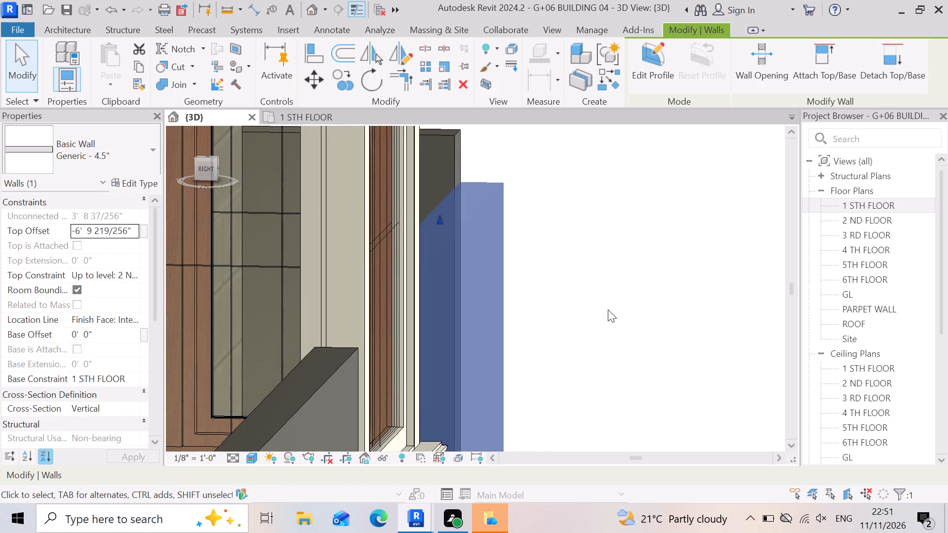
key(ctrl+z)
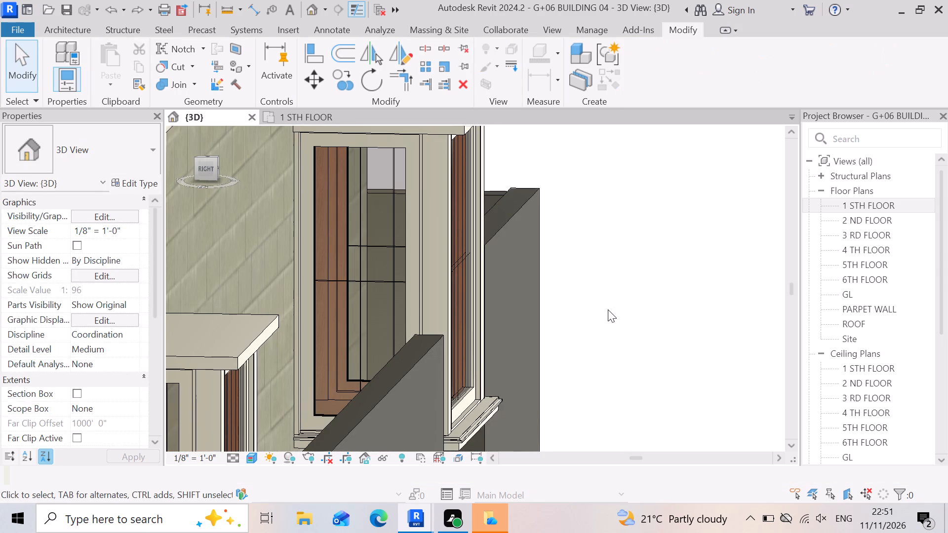
Examine the first-floor balcony walls on the whole building from its right and rear sides.
scroll(627, 304, down, 2)
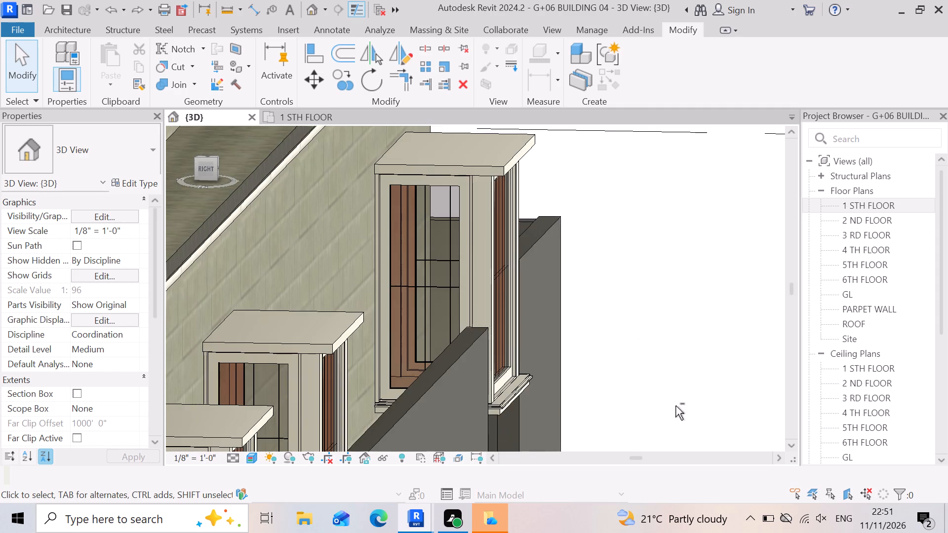
shift+middle_drag(668, 389, 645, 383)
shift+right_click(645, 383)
scroll(600, 346, down, 9)
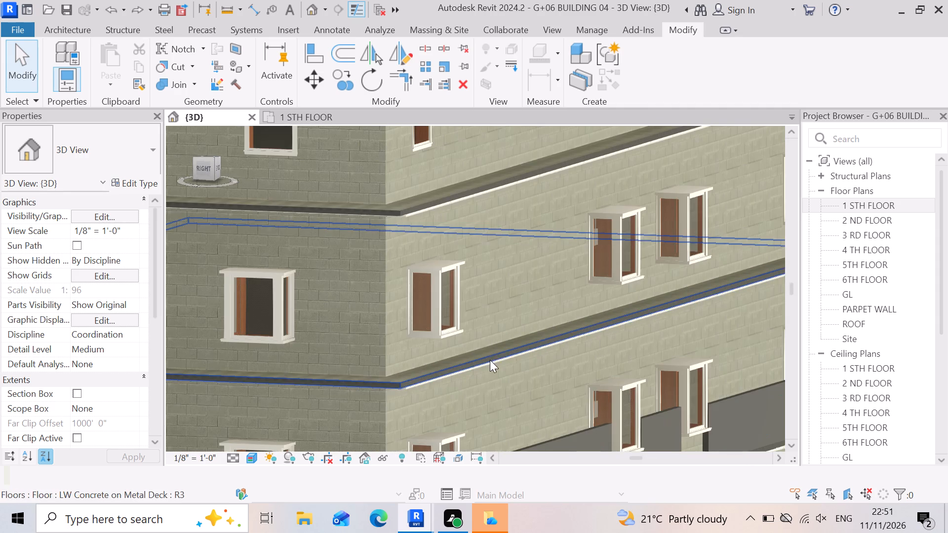
scroll(541, 312, down, 4)
scroll(573, 270, down, 5)
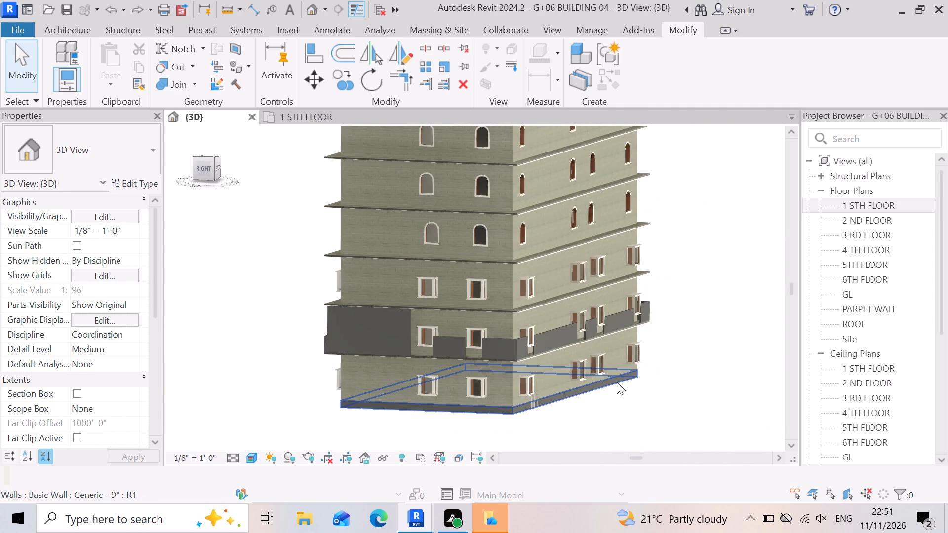
shift+right_drag(600, 366, 458, 391)
shift+middle_drag(590, 363, 458, 391)
scroll(408, 380, down, 7)
scroll(620, 420, up, 7)
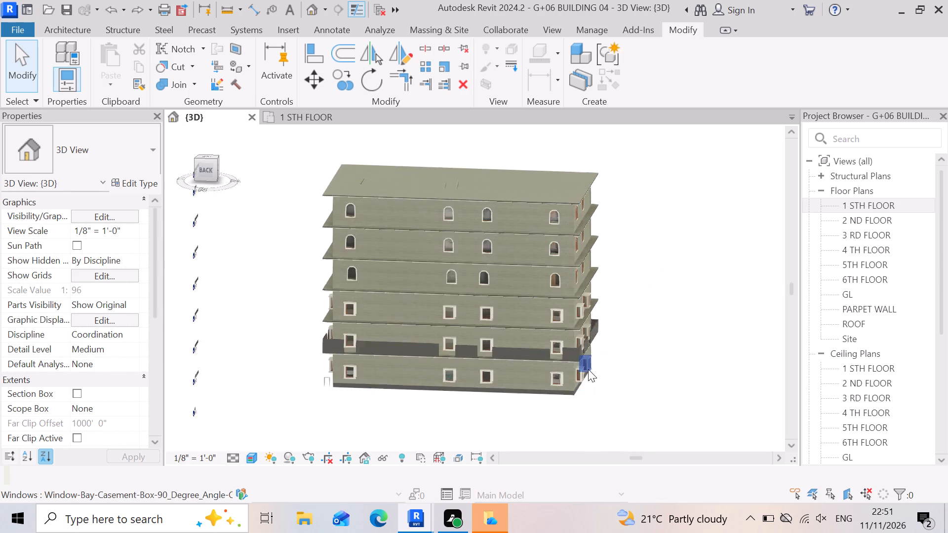
Examine the 4.5" first-floor balcony walls along the rear side and around the corner onto the right side.
scroll(588, 369, up, 14)
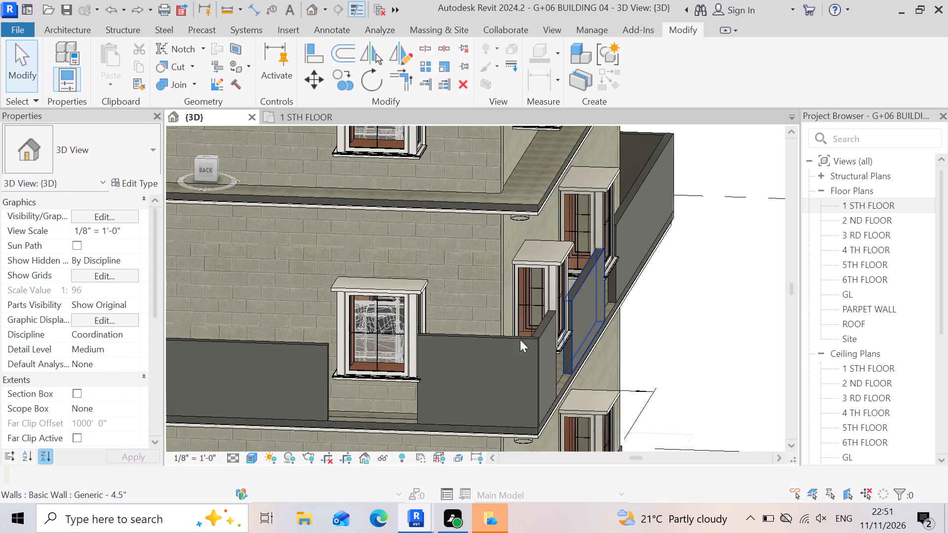
scroll(467, 325, up, 3)
scroll(589, 294, up, 3)
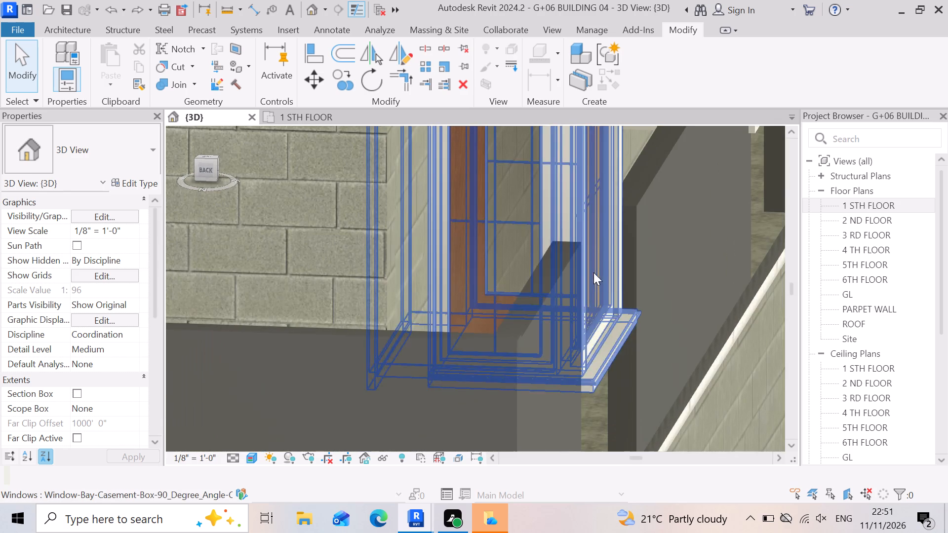
scroll(648, 302, down, 9)
scroll(556, 373, down, 9)
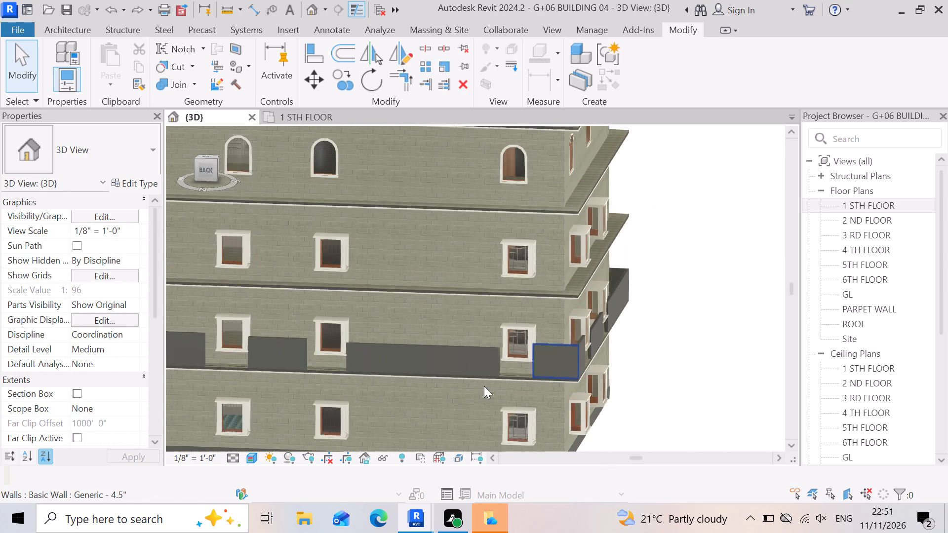
scroll(662, 423, down, 3)
scroll(246, 370, up, 7)
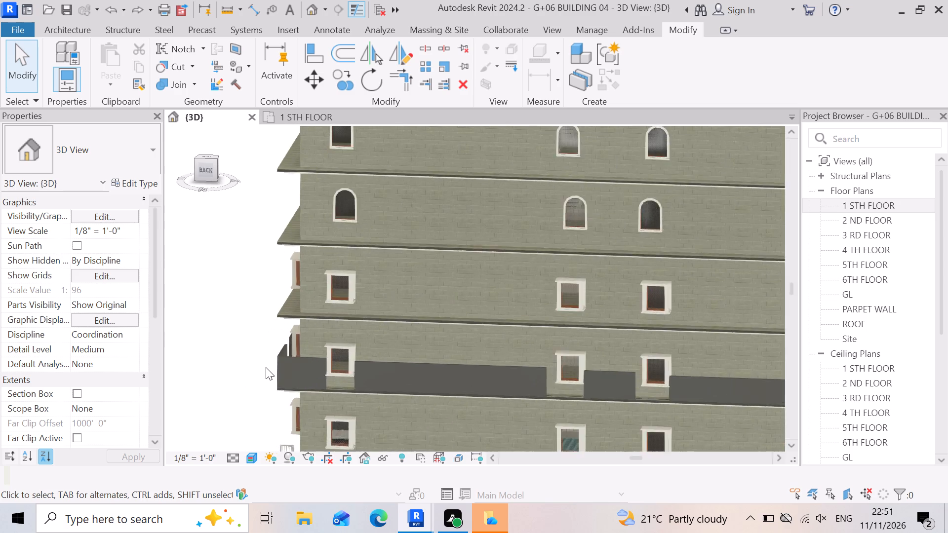
scroll(266, 367, up, 5)
scroll(897, 444, down, 1)
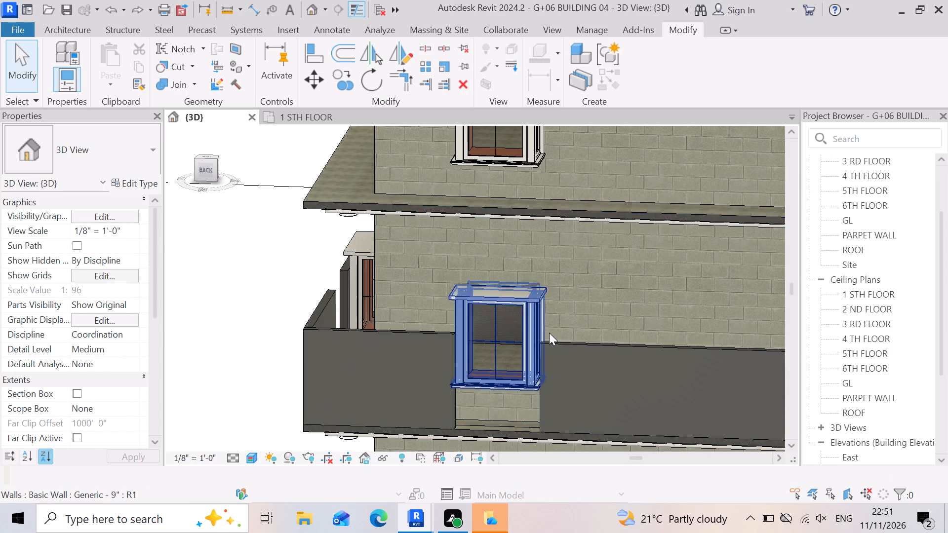
scroll(551, 332, down, 11)
shift+right_drag(461, 320, 460, 320)
shift+middle_drag(461, 320, 568, 337)
shift+right_drag(460, 320, 568, 337)
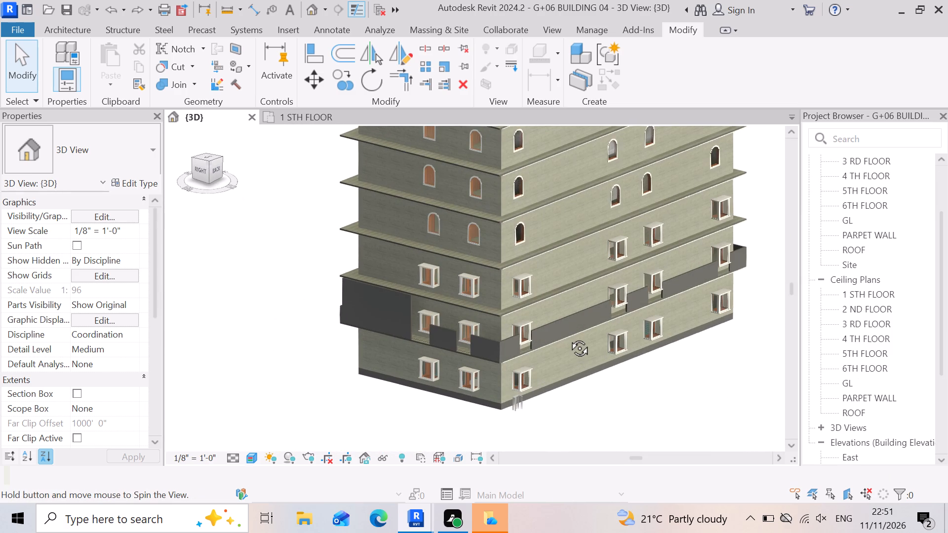
shift+middle_drag(568, 337, 585, 353)
shift+right_drag(568, 337, 585, 354)
shift+middle_click(585, 353)
scroll(408, 321, up, 4)
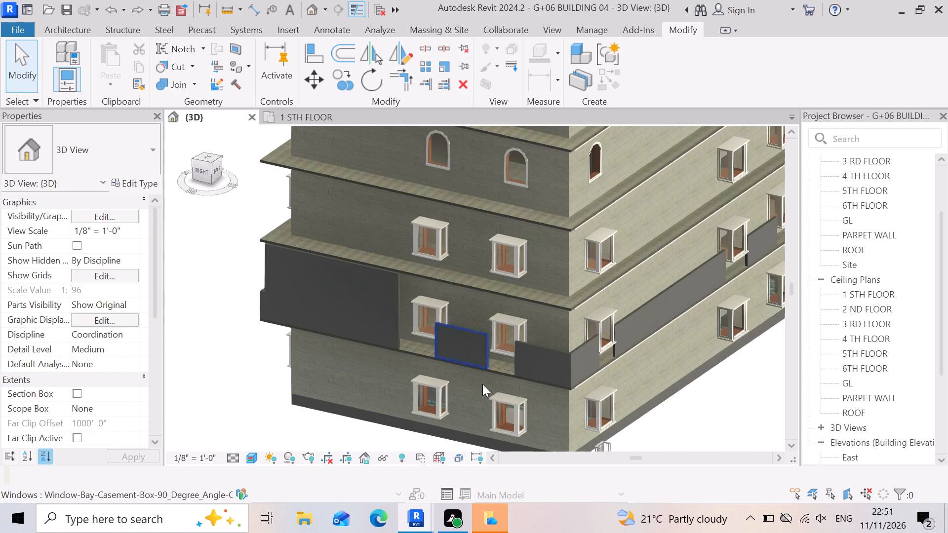
scroll(599, 438, up, 3)
scroll(521, 285, down, 2)
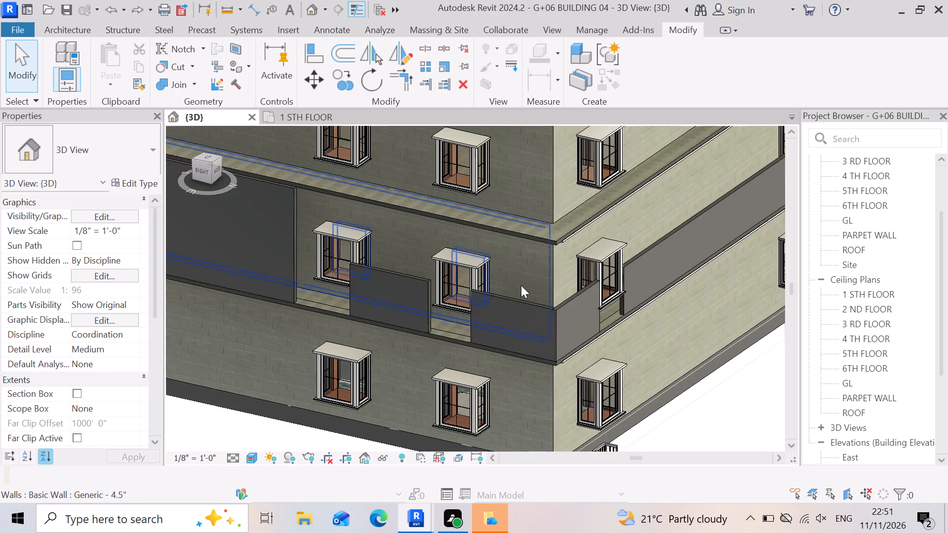
scroll(521, 285, down, 5)
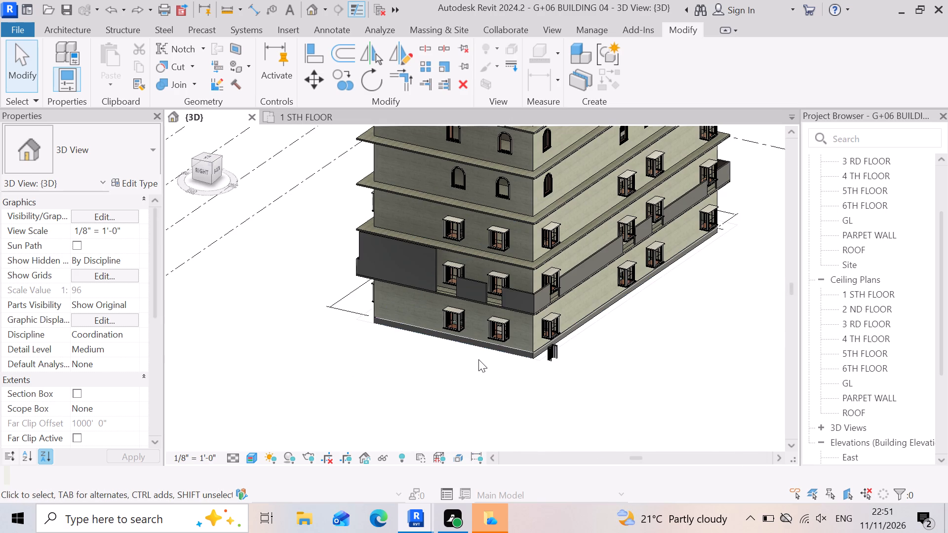
Lower the top of the tall 18' 9" long 4.5" wall on the right side's front end to parapet height.
shift+middle_drag(482, 340, 518, 360)
shift+right_drag(482, 340, 518, 360)
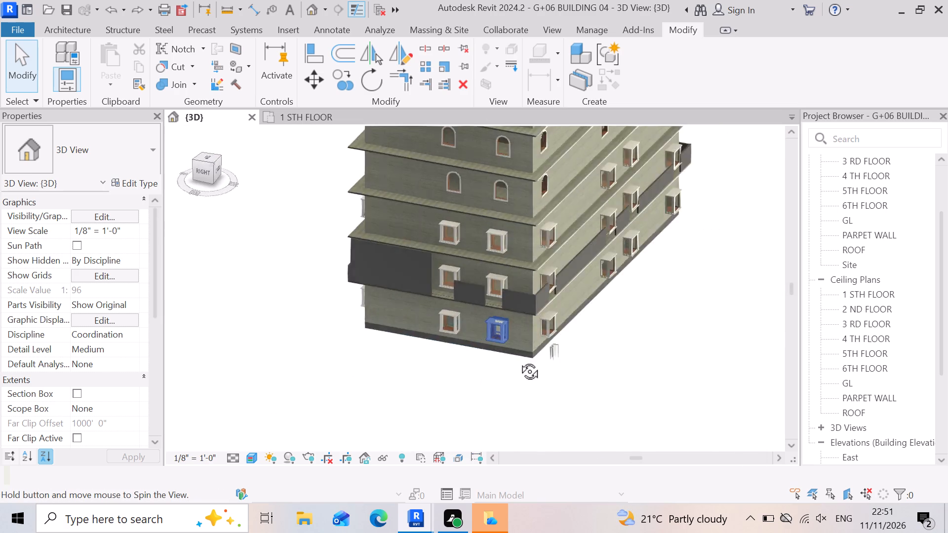
shift+middle_drag(518, 360, 571, 363)
shift+right_drag(518, 360, 571, 363)
scroll(348, 363, up, 4)
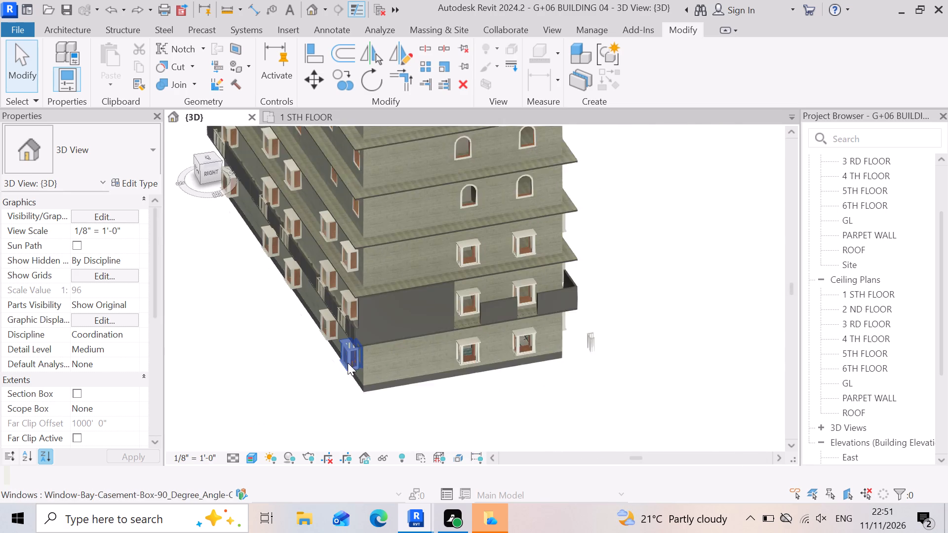
click(465, 298)
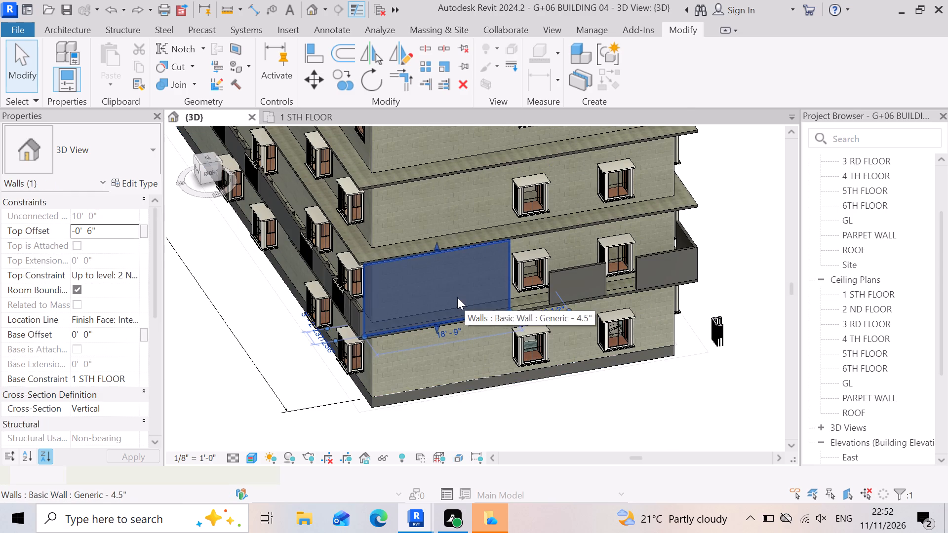
drag(439, 246, 448, 301)
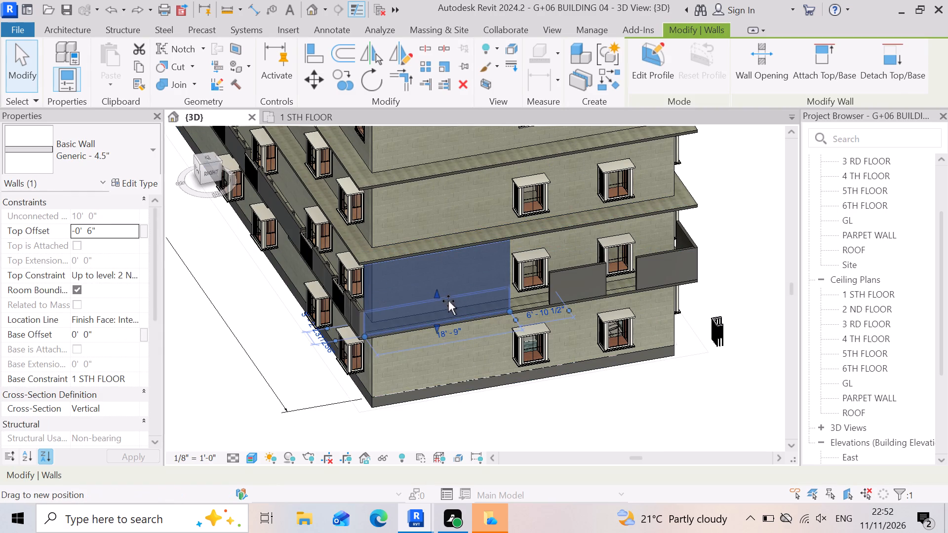
drag(448, 301, 448, 297)
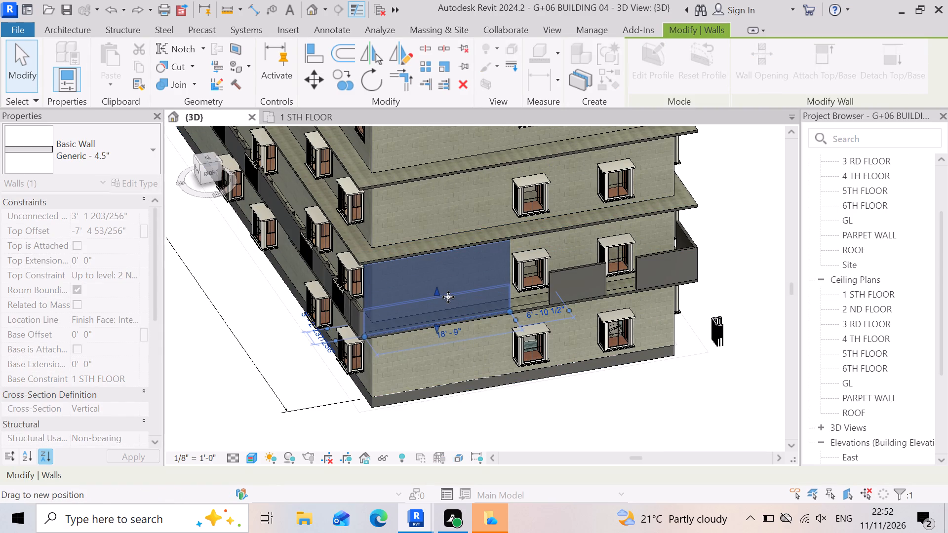
click(158, 396)
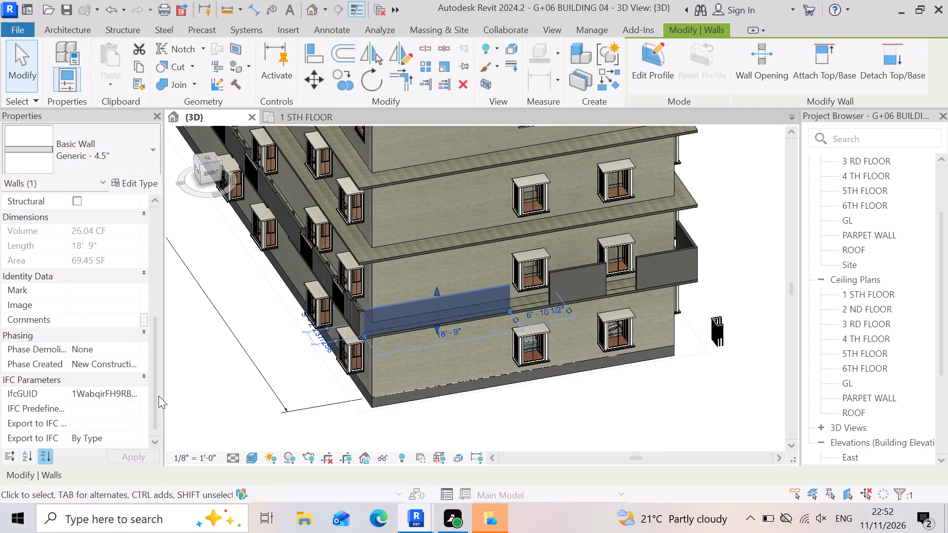
click(253, 399)
Fine-tune the top of the 18' 9" right-side wall down to the height of the adjoining wall at the front corner.
scroll(427, 357, up, 5)
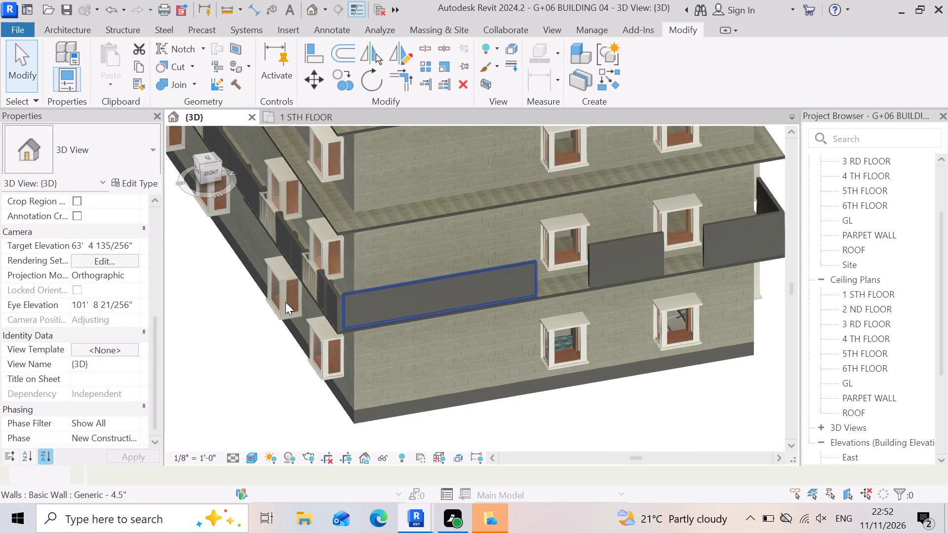
scroll(285, 302, up, 7)
scroll(333, 333, up, 3)
click(514, 327)
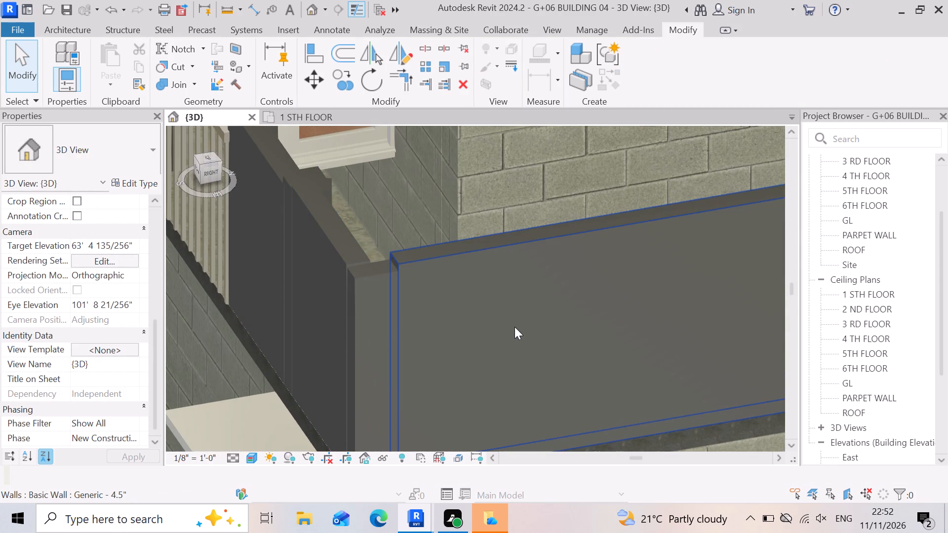
scroll(422, 347, down, 4)
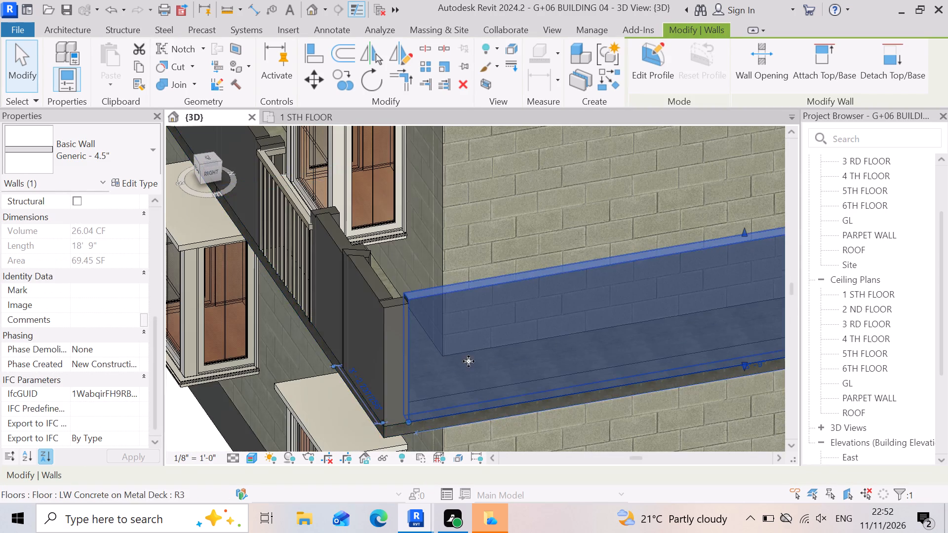
scroll(458, 354, down, 3)
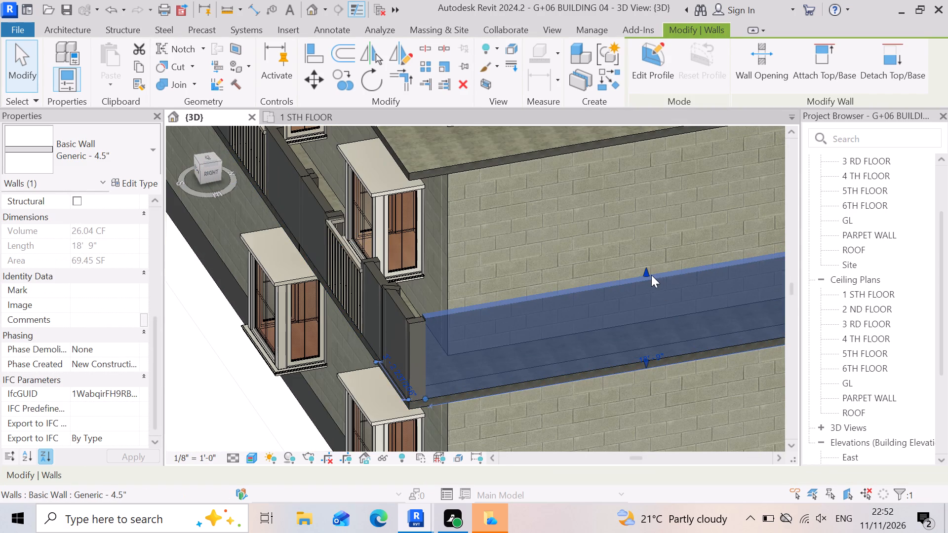
drag(648, 272, 646, 278)
click(258, 384)
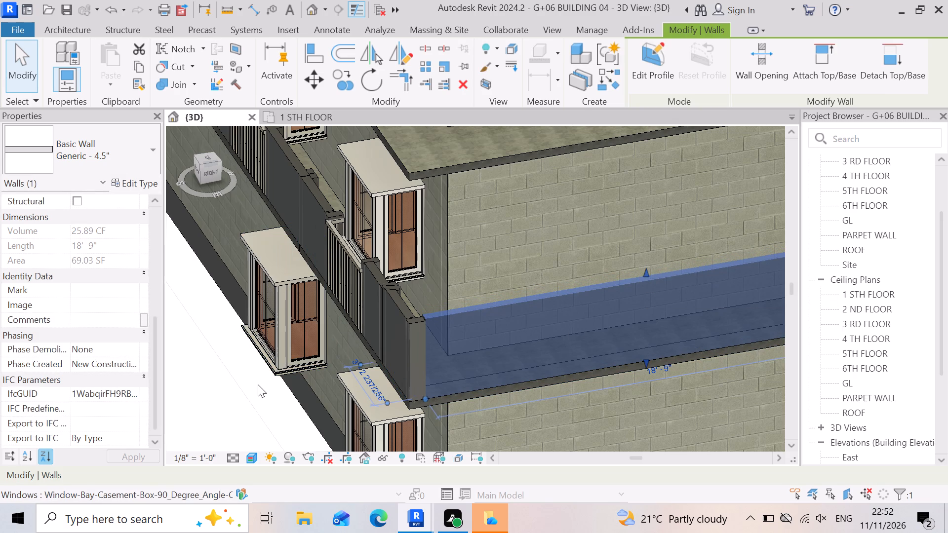
scroll(398, 373, up, 3)
scroll(219, 305, down, 4)
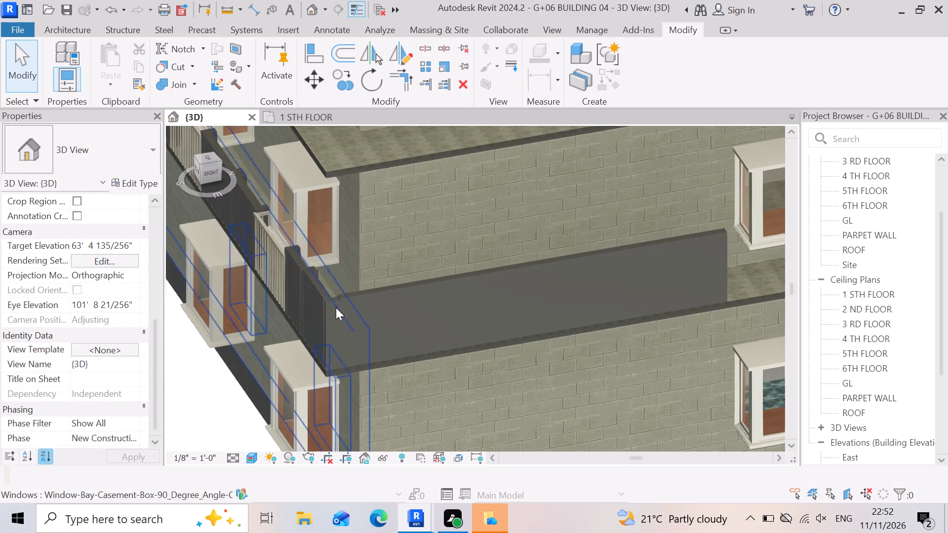
click(465, 327)
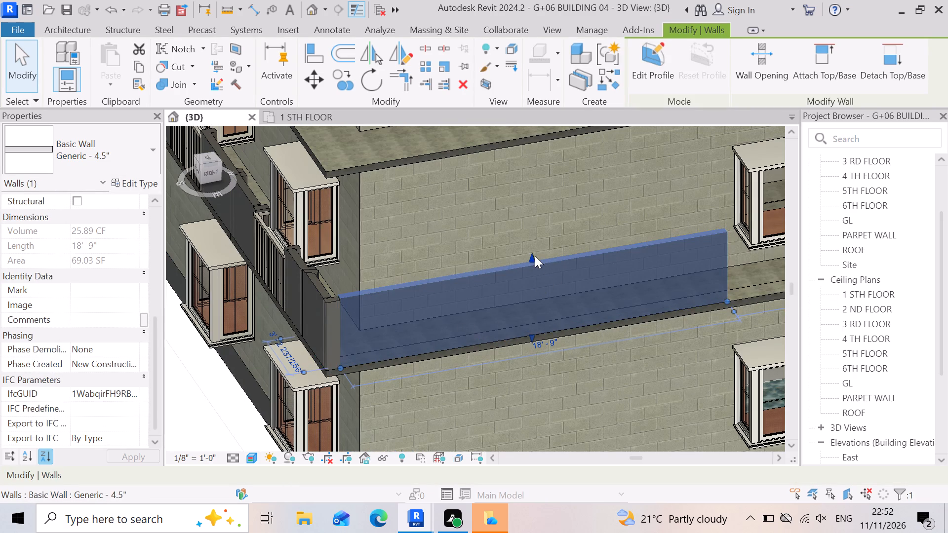
drag(535, 256, 538, 266)
click(538, 266)
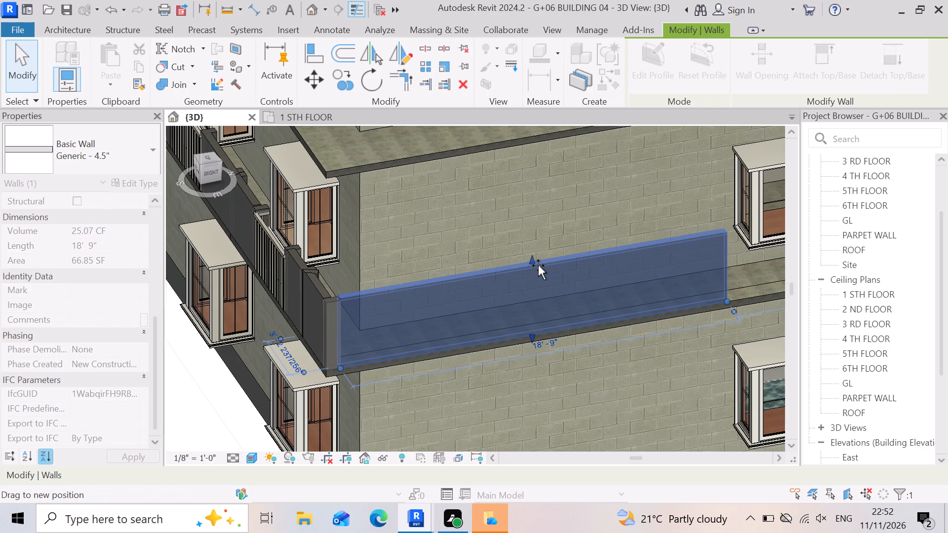
click(191, 396)
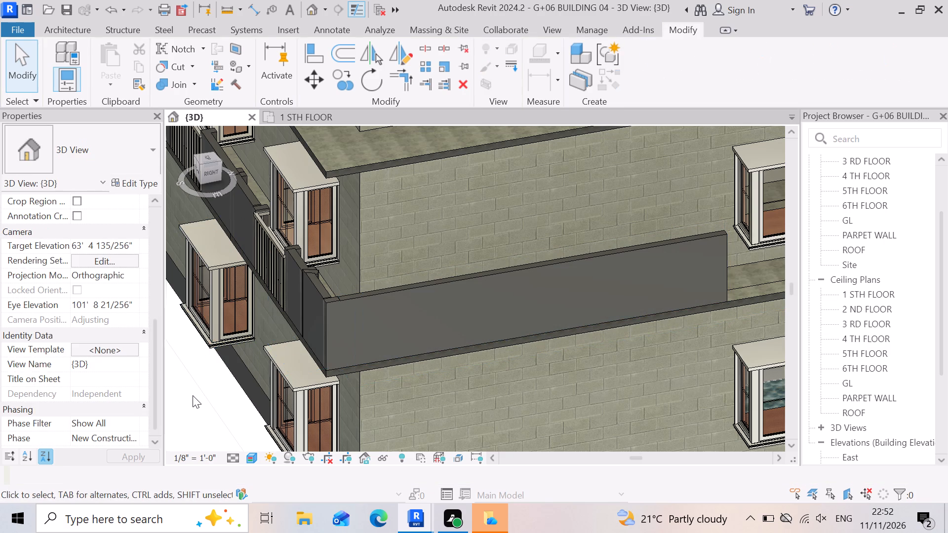
Lower the top of the short 7' 3" long 4.5" wall between the two right-side window bays slightly.
scroll(543, 336, up, 2)
scroll(316, 291, down, 8)
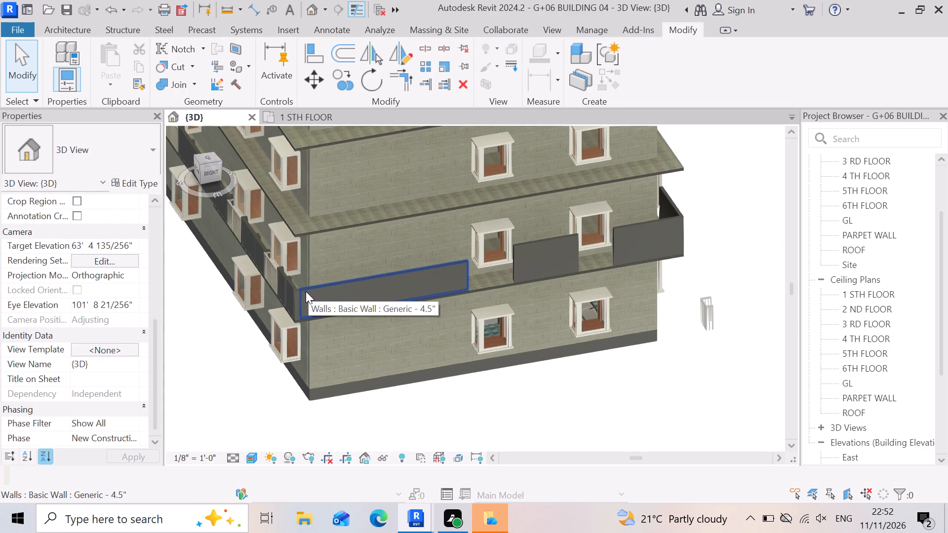
scroll(507, 274, up, 3)
click(566, 259)
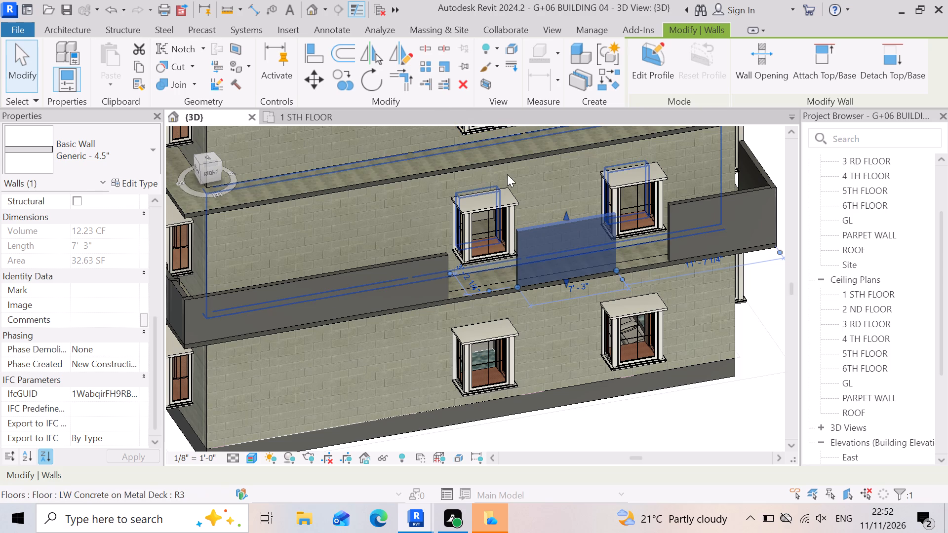
drag(567, 212, 570, 229)
scroll(553, 254, up, 2)
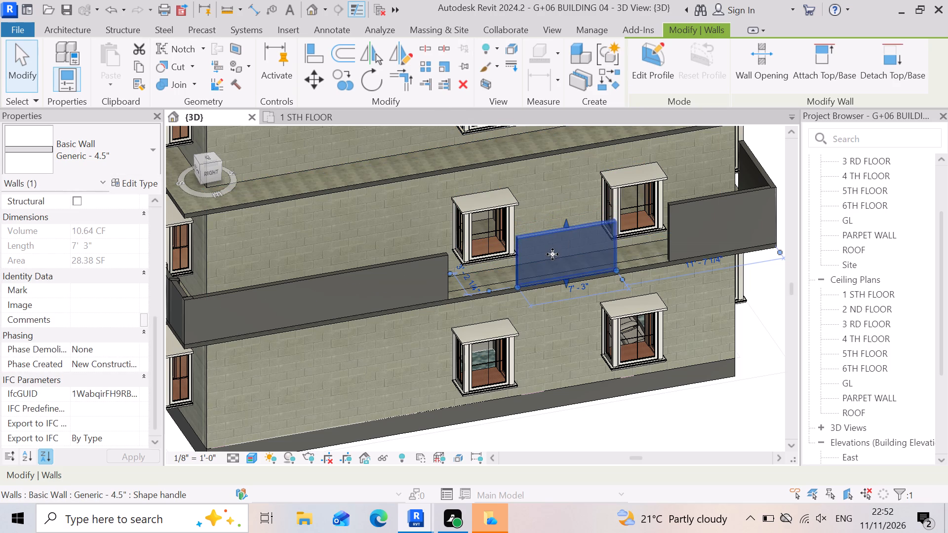
scroll(553, 254, up, 1)
scroll(596, 255, up, 3)
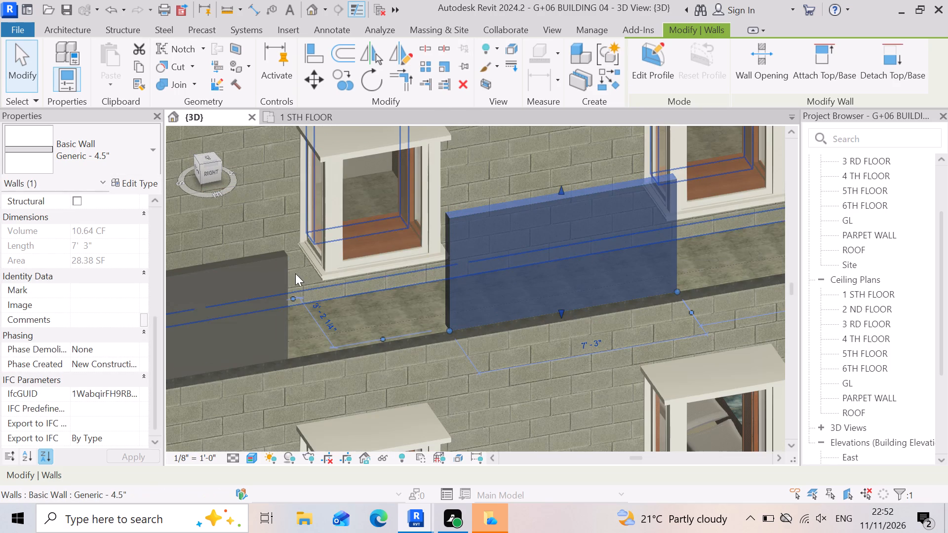
scroll(251, 258, down, 11)
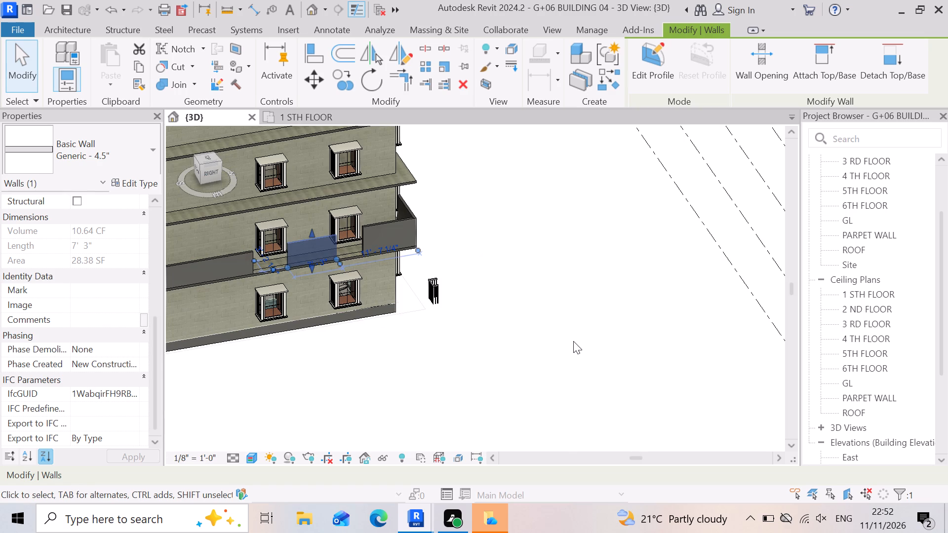
click(573, 341)
Examine the right-side first-floor balcony walls to compare their top heights across the window bays.
scroll(396, 227, up, 6)
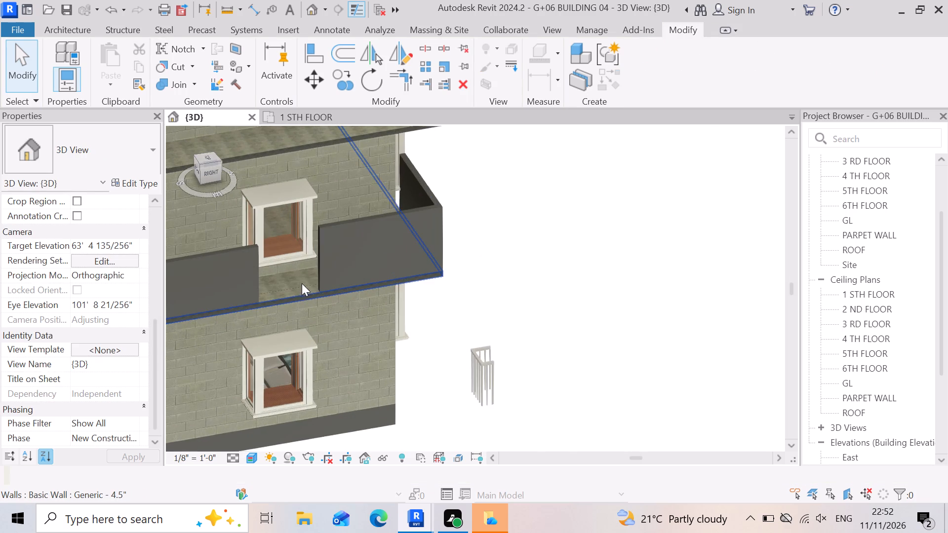
scroll(333, 265, up, 2)
scroll(421, 217, down, 8)
scroll(575, 331, down, 4)
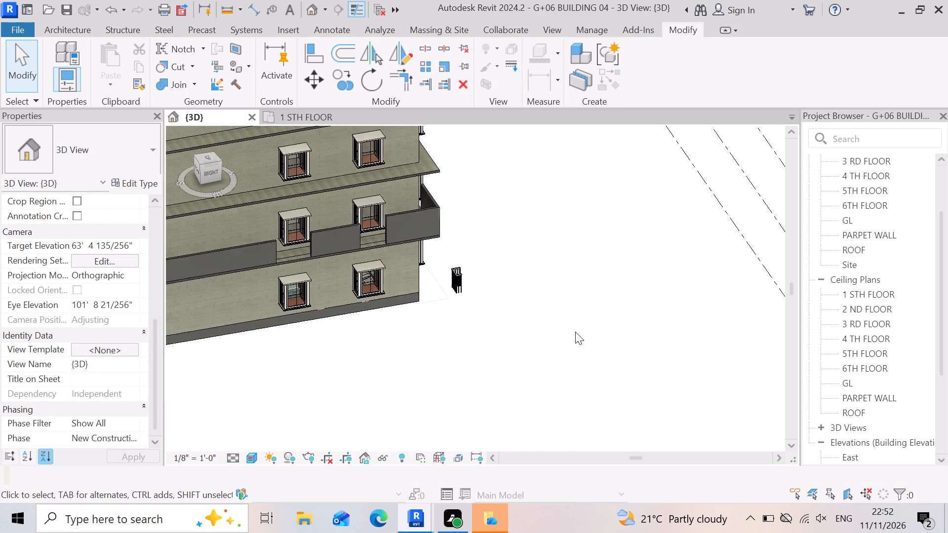
scroll(336, 325, up, 8)
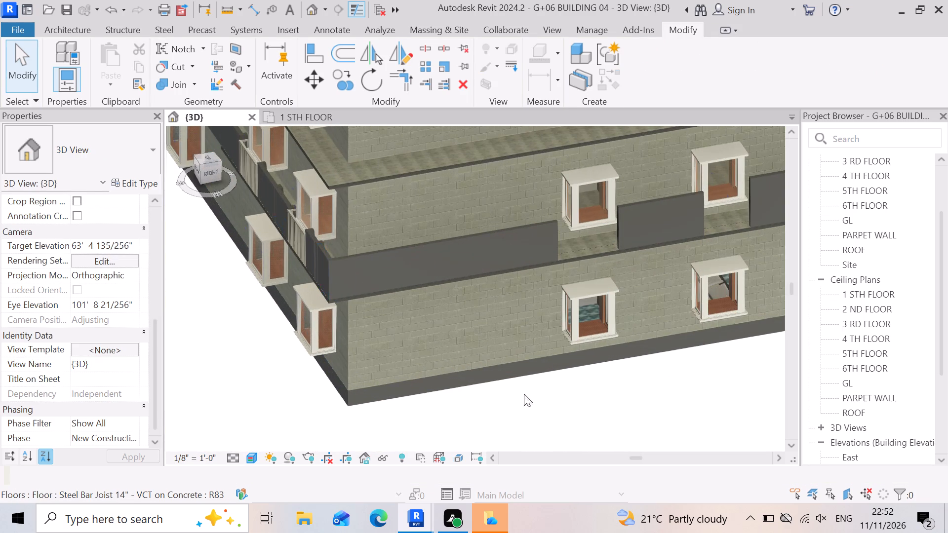
scroll(552, 381, down, 8)
scroll(591, 391, up, 2)
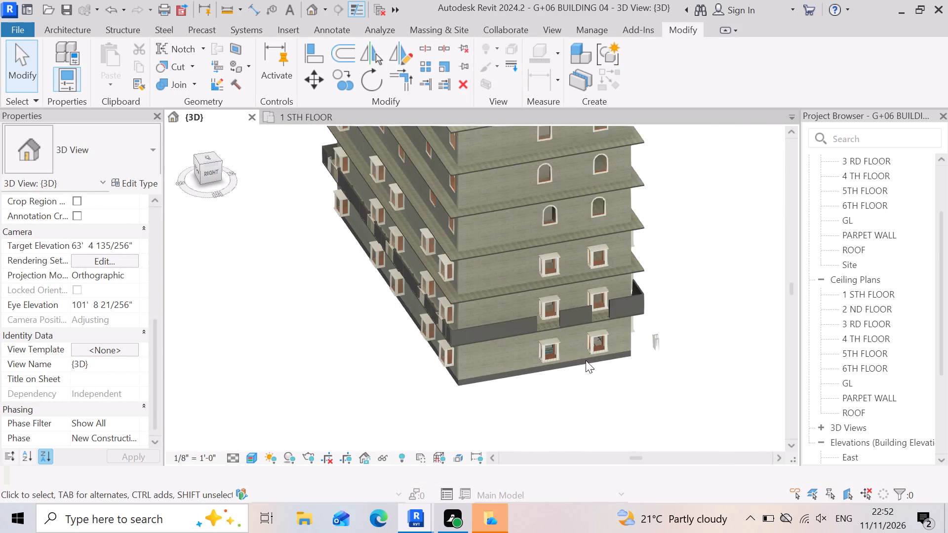
scroll(586, 360, up, 8)
scroll(526, 299, up, 5)
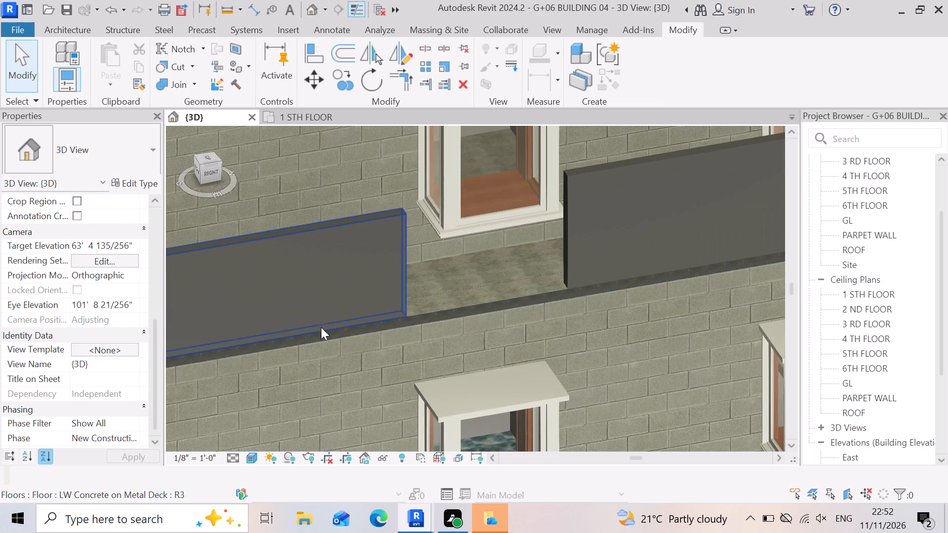
Switch to the 1 STH FLOOR plan and inspect the lower bay window on the plan's left-hand outer wall.
click(325, 114)
scroll(554, 232, down, 8)
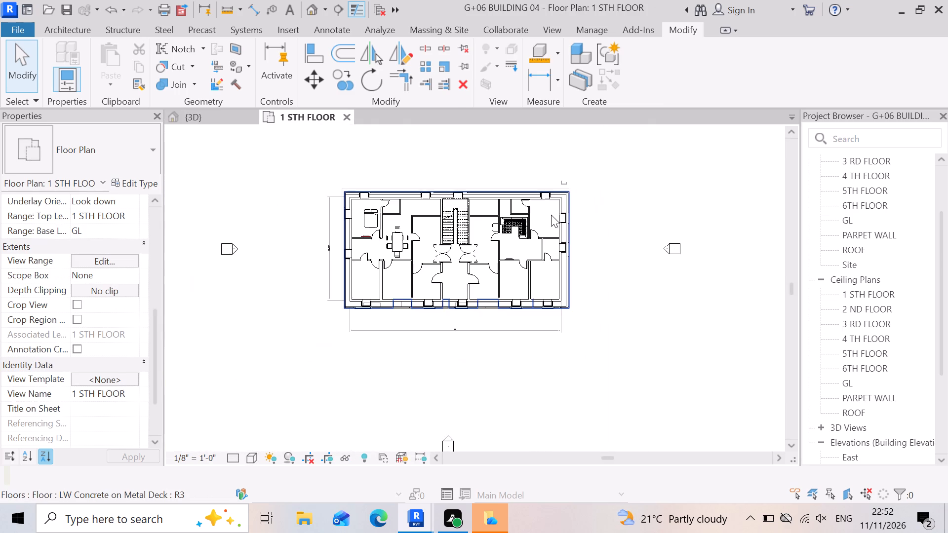
scroll(403, 341, up, 5)
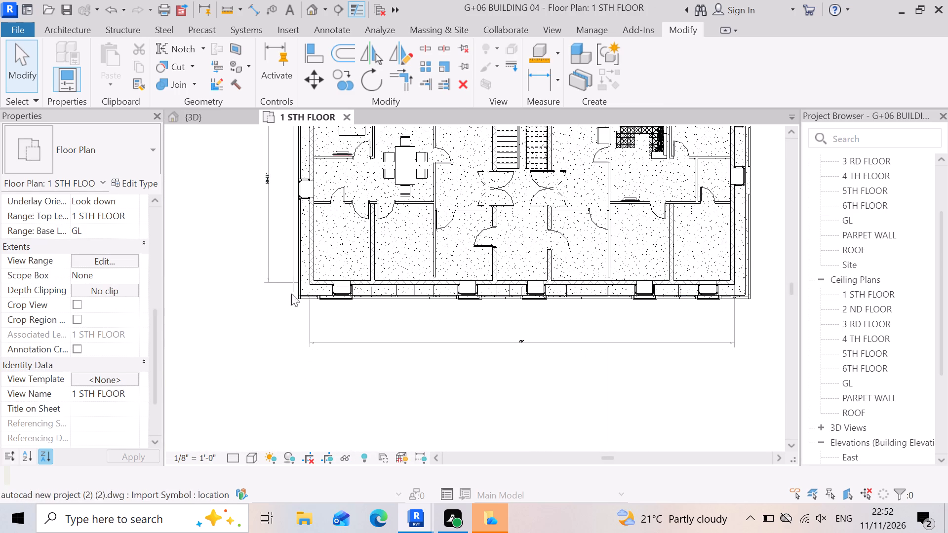
scroll(409, 353, down, 3)
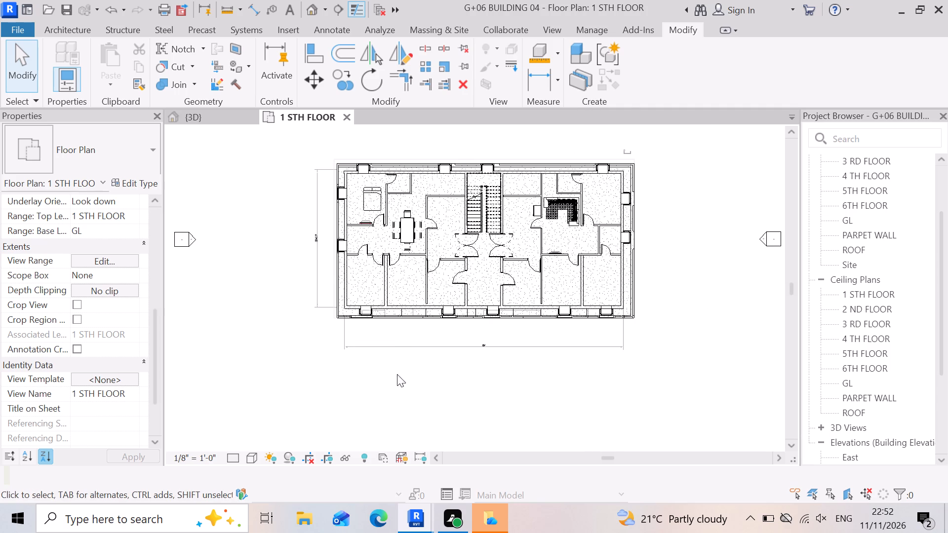
scroll(421, 376, down, 2)
scroll(358, 343, up, 2)
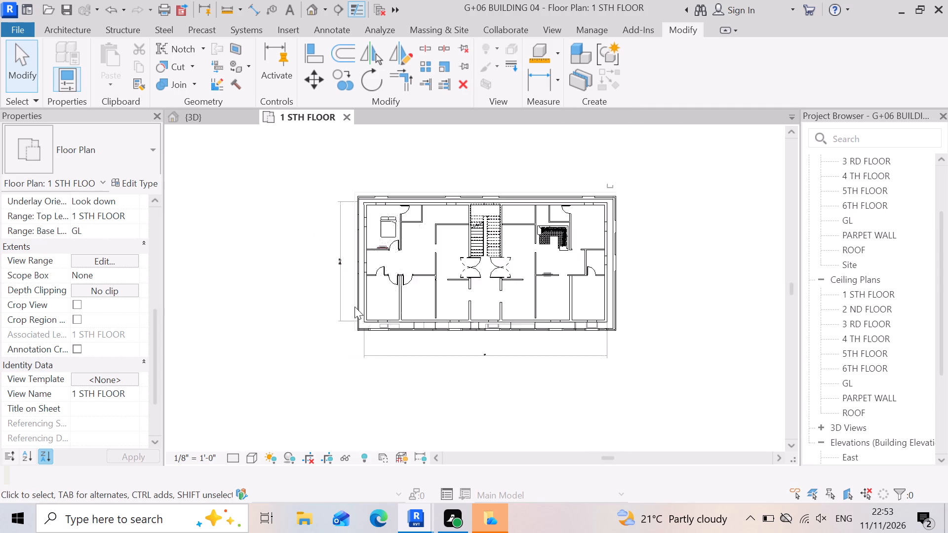
scroll(366, 278, up, 4)
scroll(343, 367, up, 2)
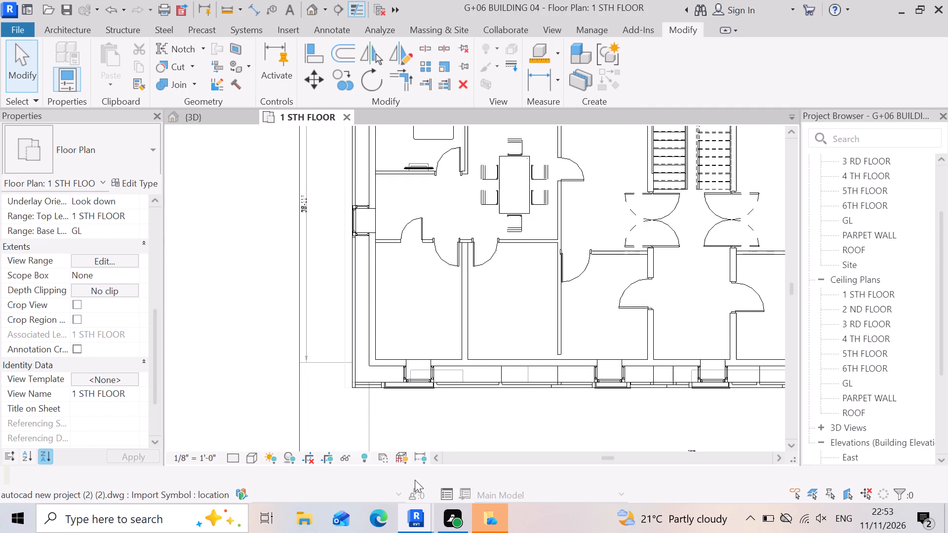
scroll(620, 397, down, 3)
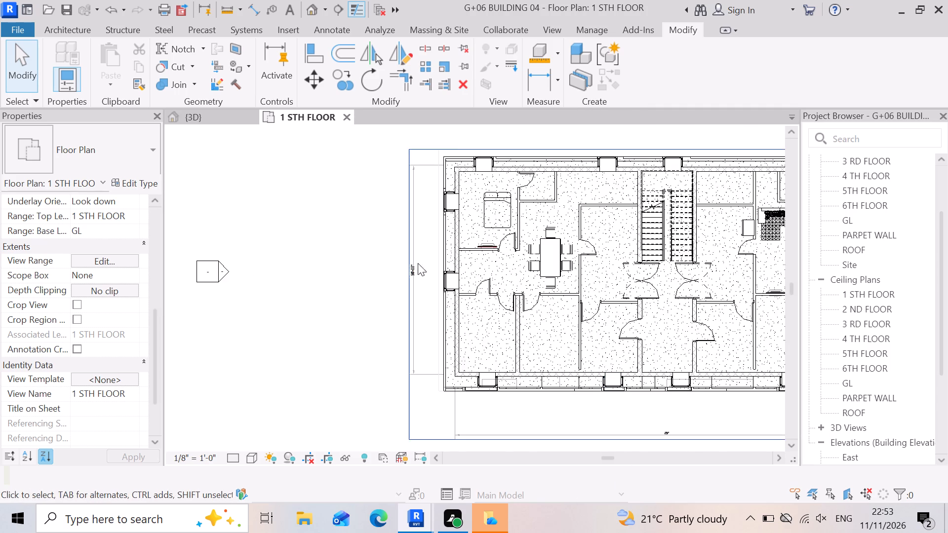
scroll(434, 260, up, 3)
scroll(462, 316, up, 5)
scroll(422, 324, up, 7)
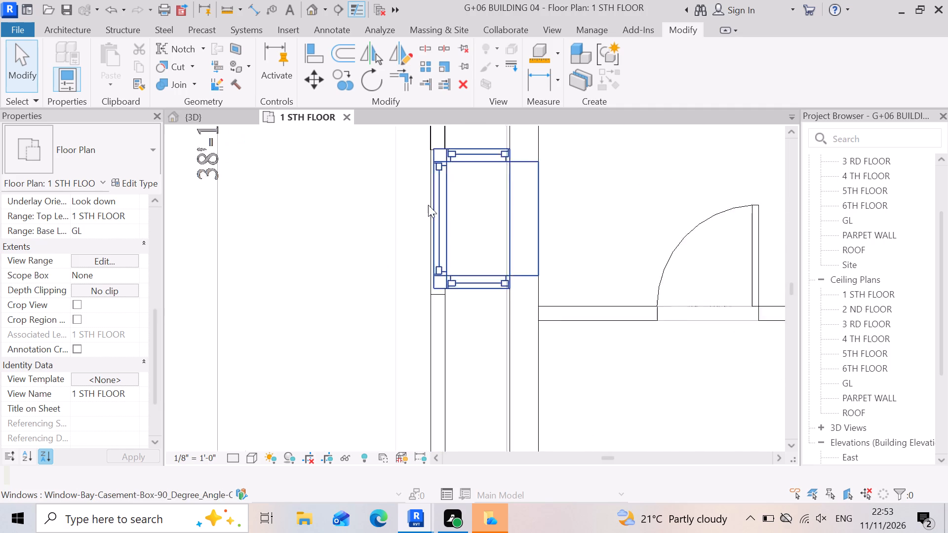
scroll(428, 205, up, 1)
scroll(476, 293, down, 6)
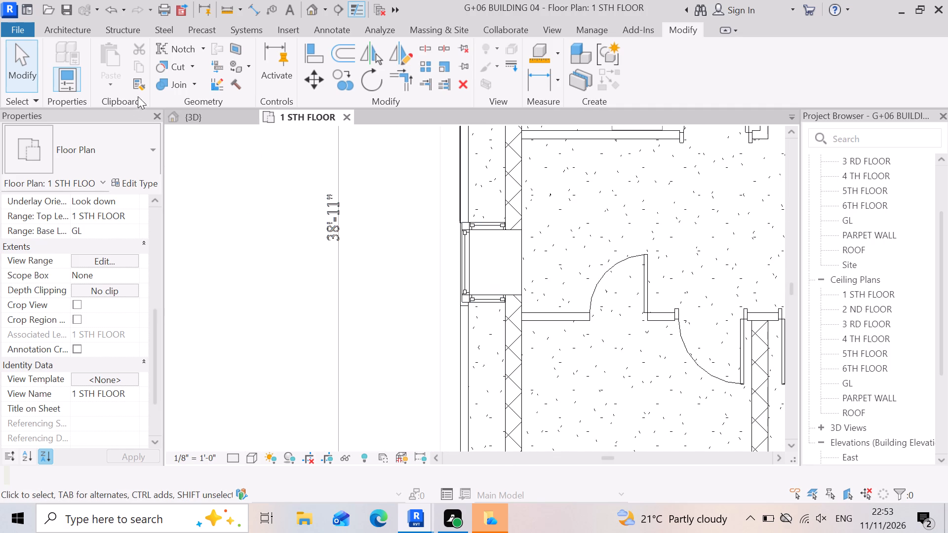
Start a Handrail - Rectangular railing with a path line about 1" long from the bay window's upper outer corner to the adjoining wall's outer corner.
click(77, 33)
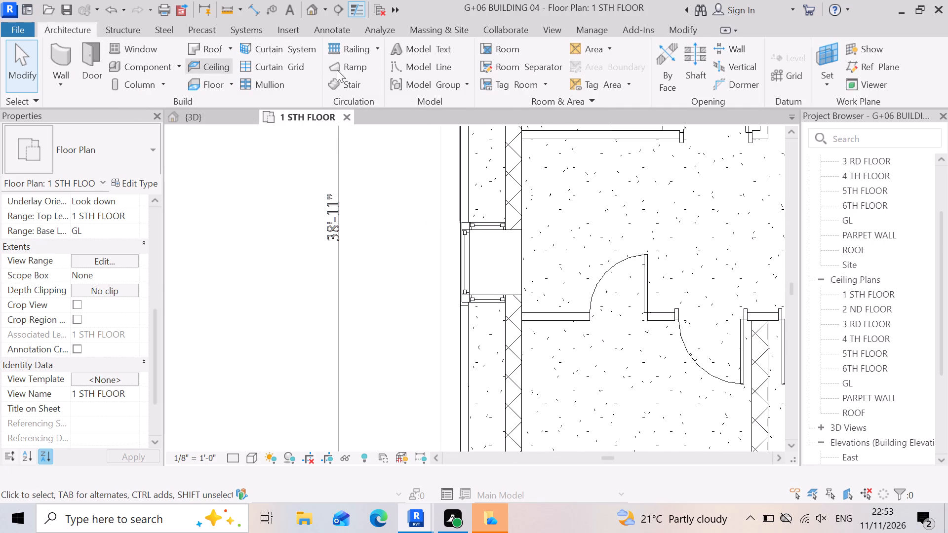
click(357, 51)
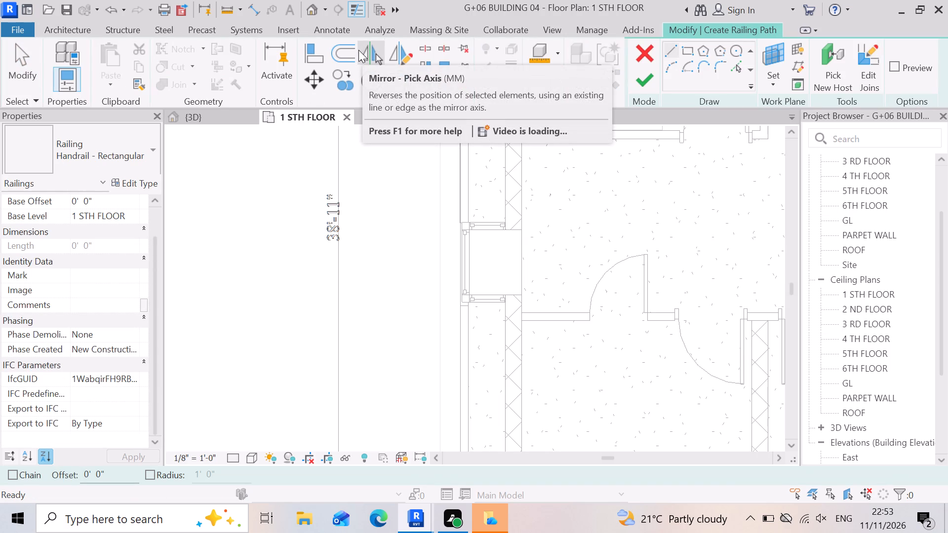
scroll(448, 231, down, 1)
scroll(438, 276, up, 3)
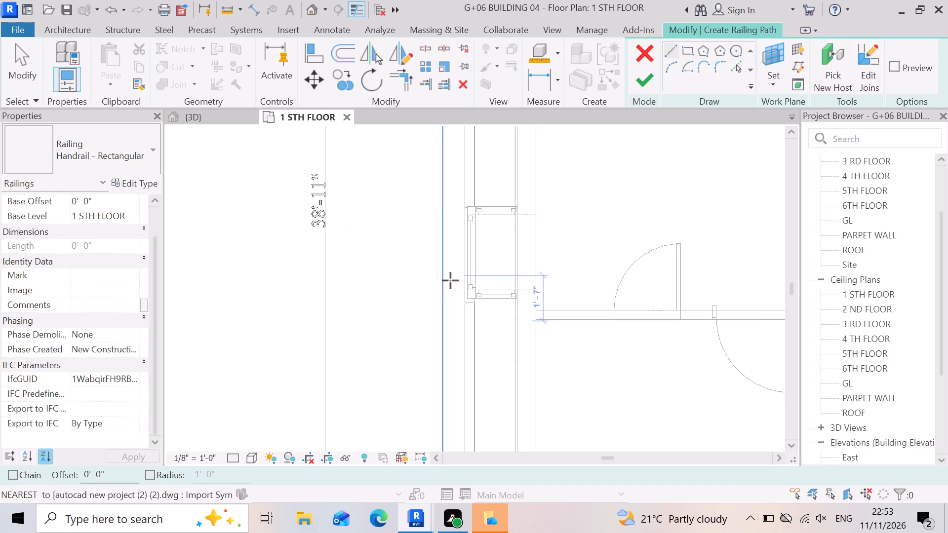
scroll(458, 284, up, 4)
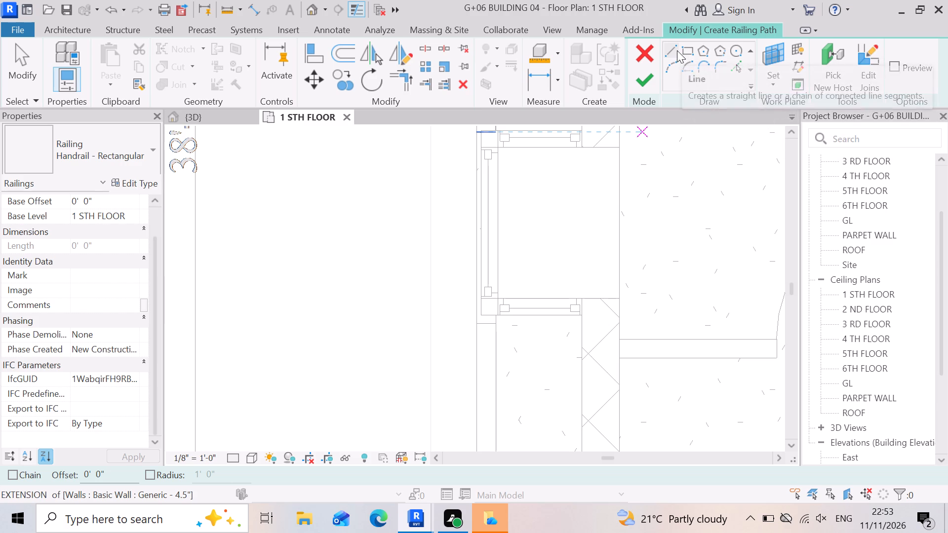
click(676, 50)
scroll(535, 247, down, 3)
scroll(502, 186, up, 4)
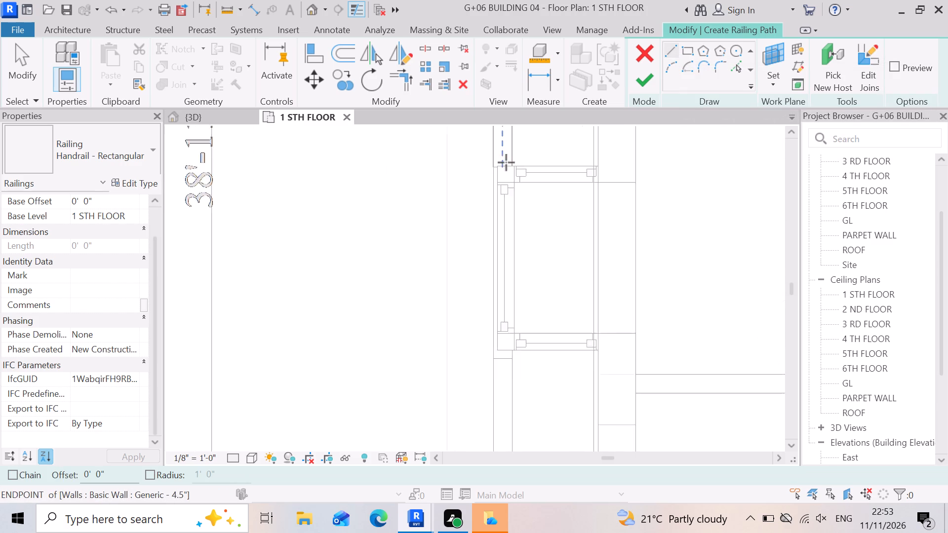
scroll(506, 162, up, 10)
scroll(400, 182, up, 3)
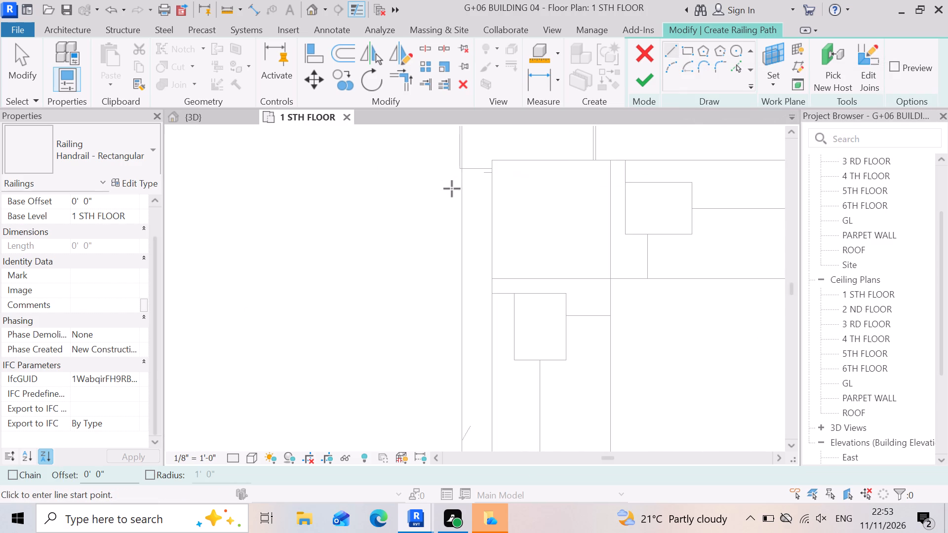
scroll(452, 189, up, 3)
click(514, 157)
scroll(493, 163, up, 5)
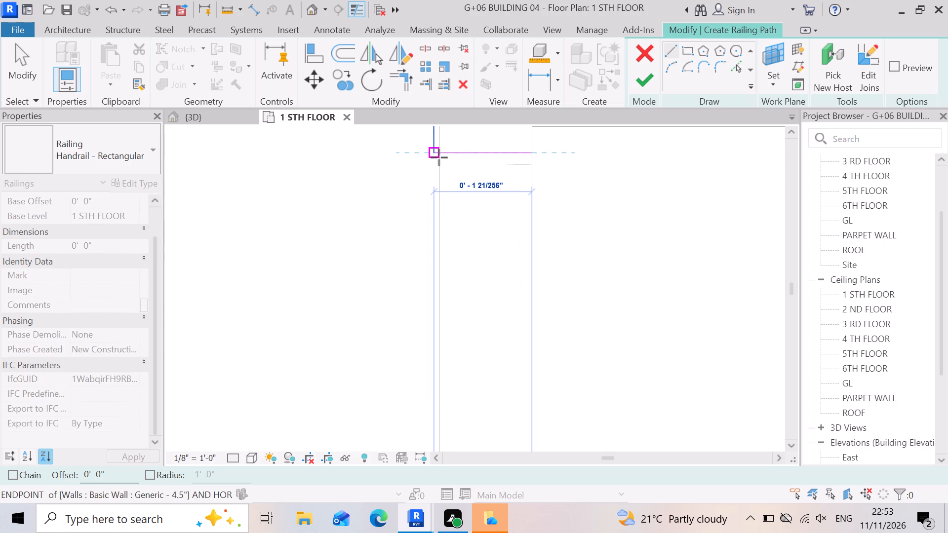
click(444, 157)
Sketch a 4 1/2" path line across the end of the wall below the bay window and try to finish the railing.
scroll(444, 155, down, 11)
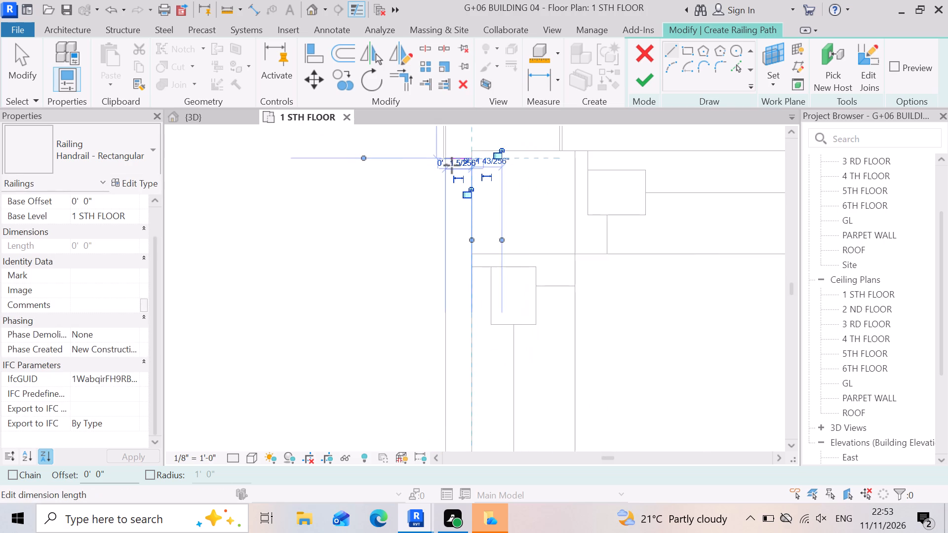
scroll(452, 165, down, 10)
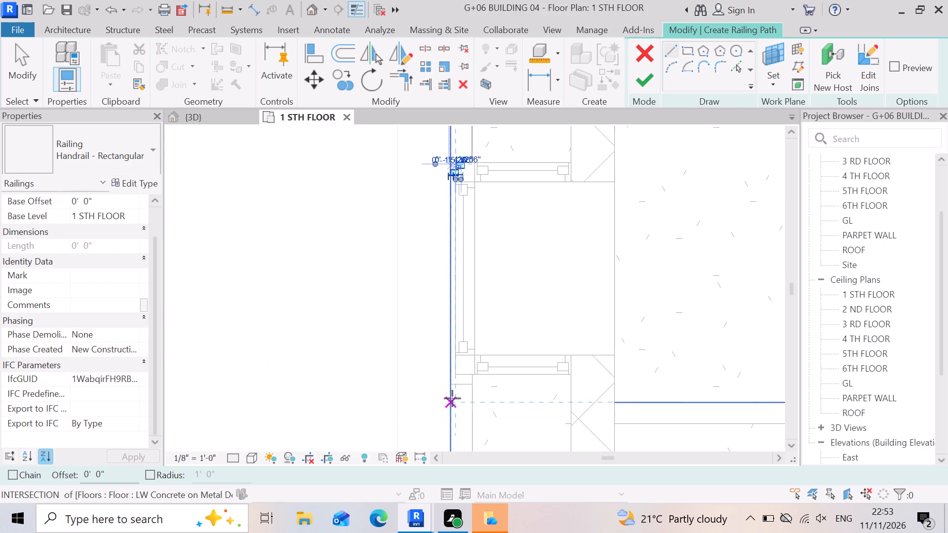
scroll(452, 398, up, 13)
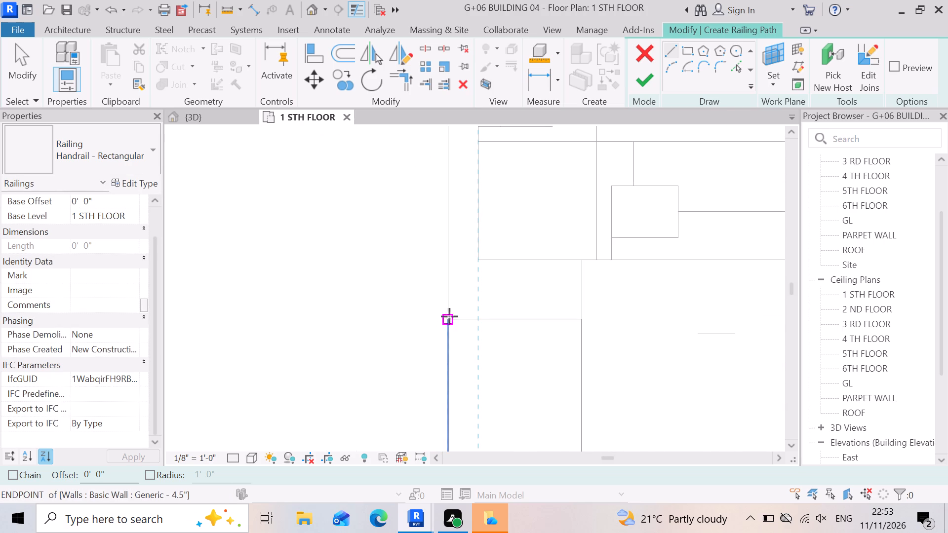
click(448, 323)
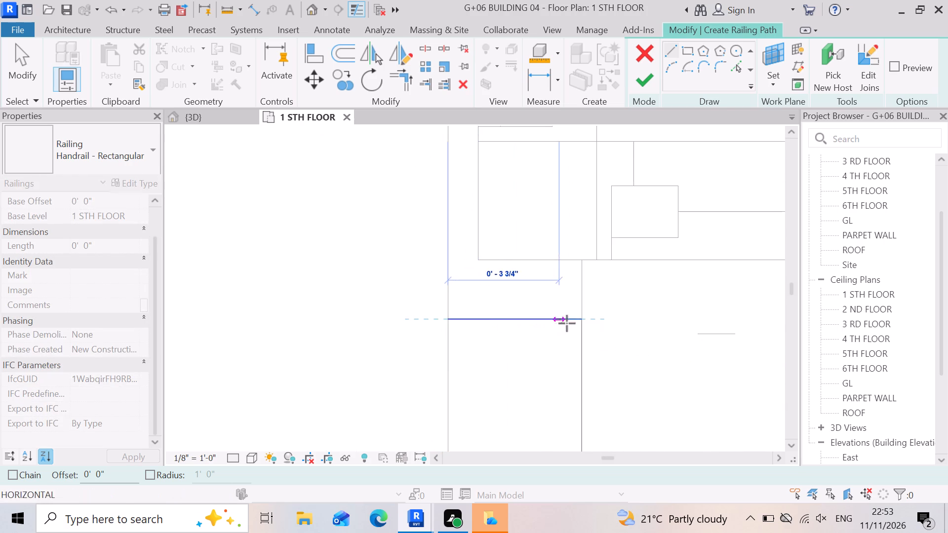
click(578, 315)
scroll(525, 332, down, 8)
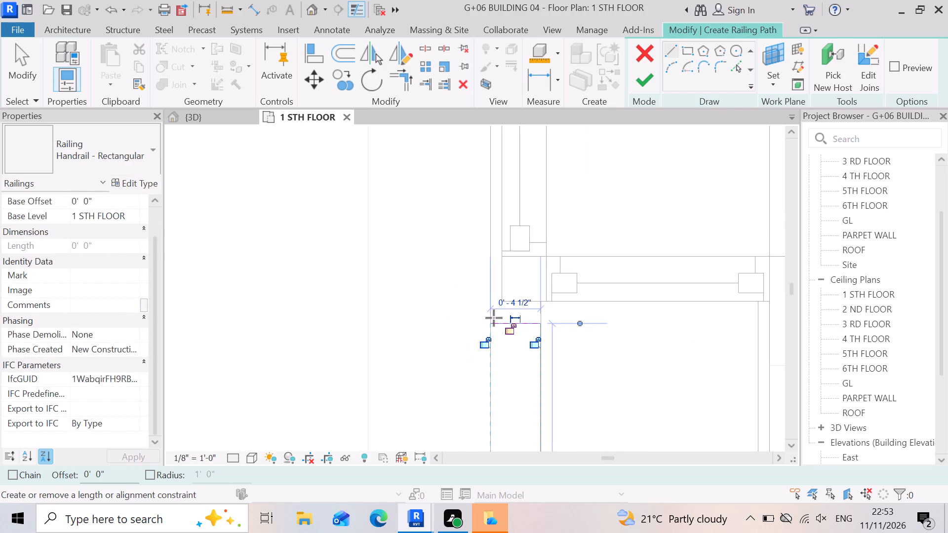
click(645, 83)
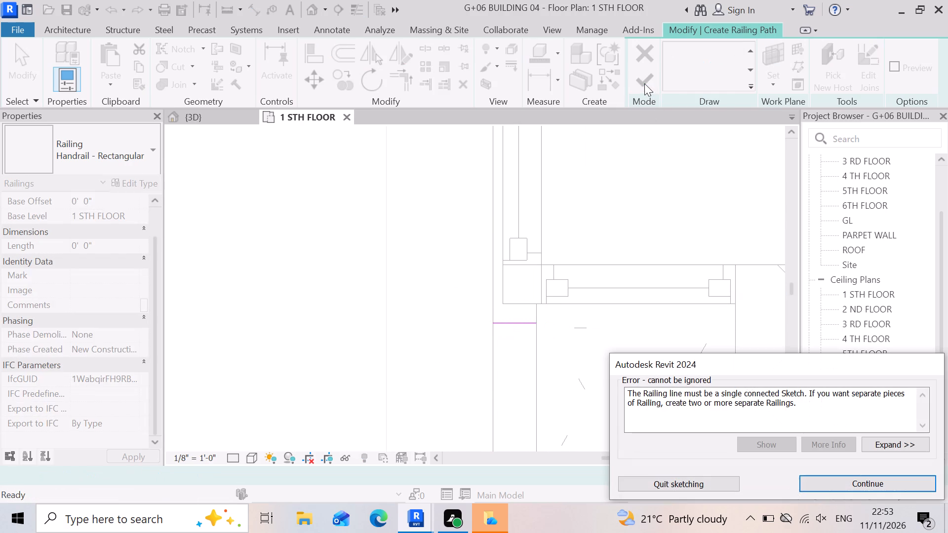
click(865, 479)
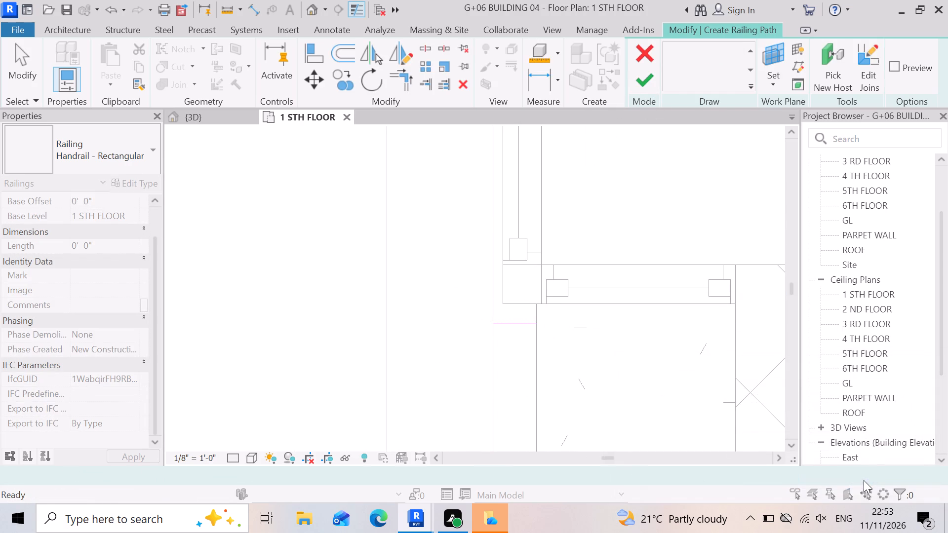
Connect the two short path lines with a vertical line about 3' 9 3/4" long along the bay's outer face and finish the railing.
scroll(529, 319, up, 2)
scroll(544, 345, down, 6)
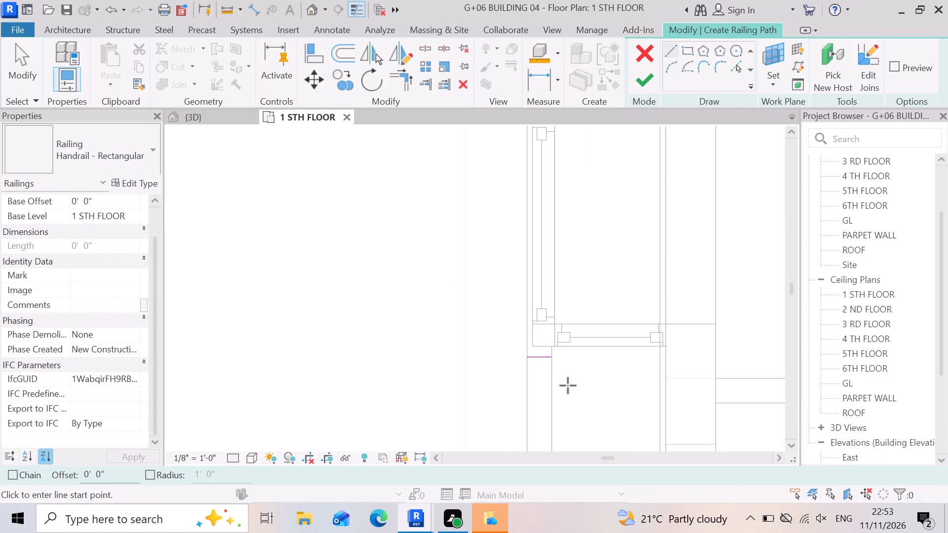
scroll(567, 364, down, 4)
scroll(554, 222, up, 4)
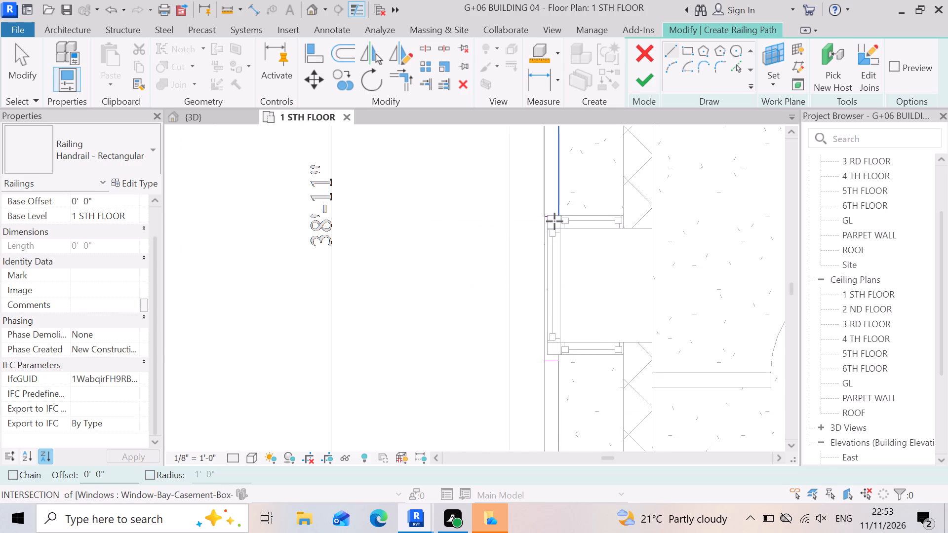
scroll(554, 221, up, 10)
scroll(500, 199, up, 4)
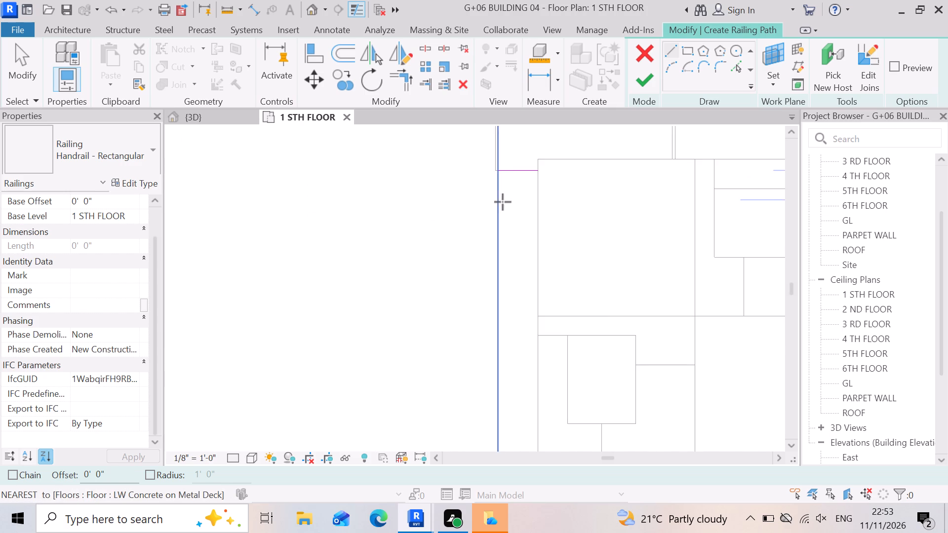
scroll(502, 199, up, 10)
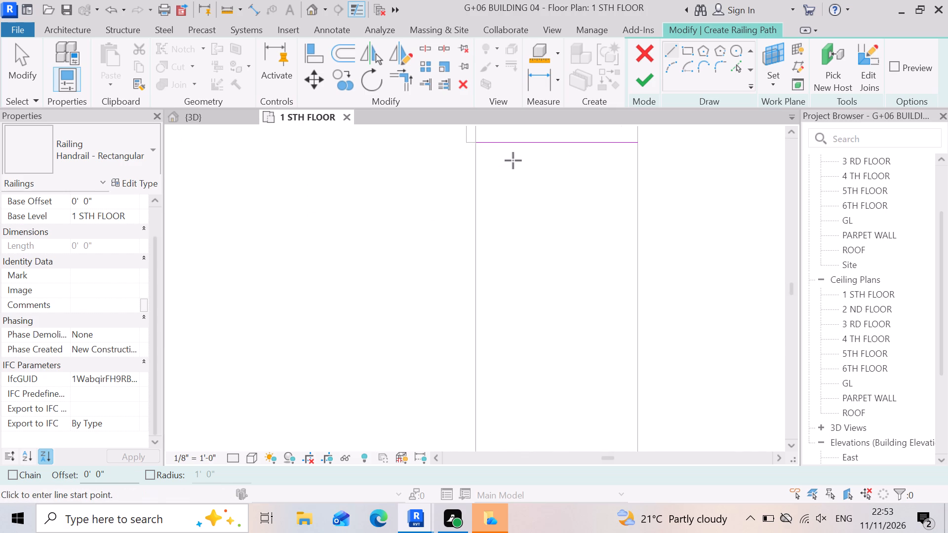
click(478, 147)
scroll(496, 213, down, 4)
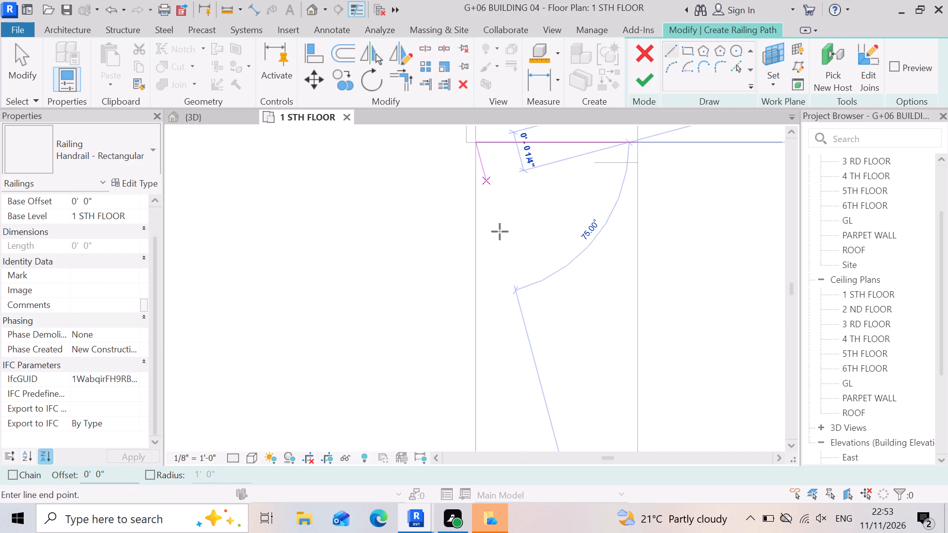
scroll(500, 230, down, 20)
scroll(500, 230, down, 10)
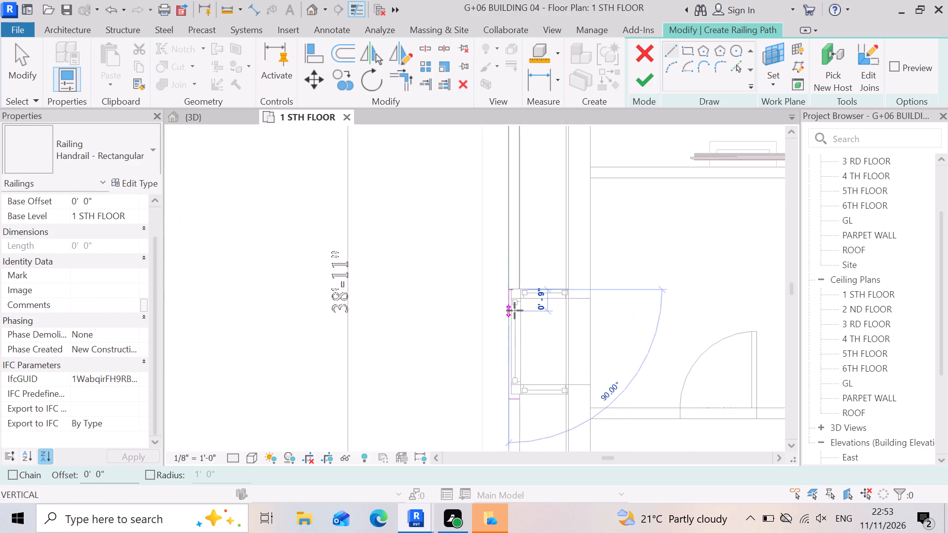
scroll(514, 310, down, 1)
scroll(507, 367, up, 11)
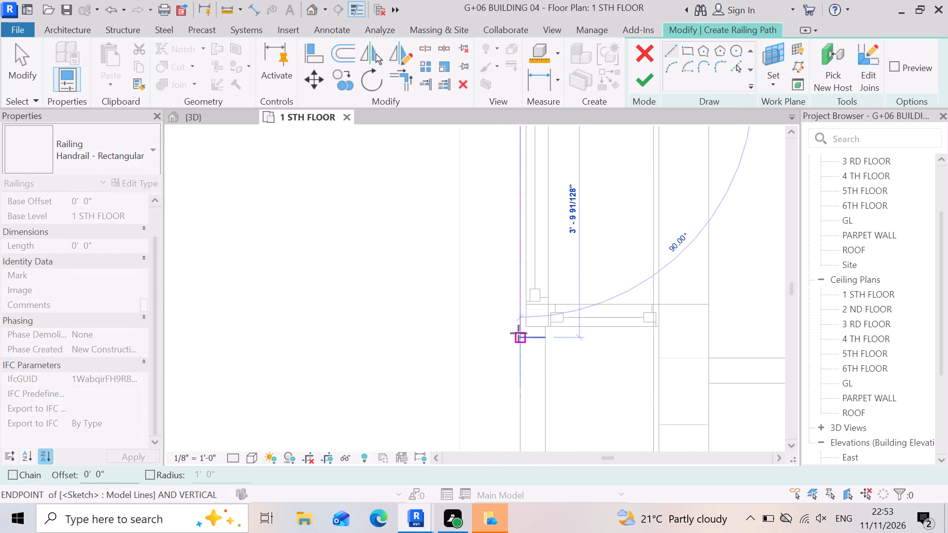
scroll(521, 327, up, 8)
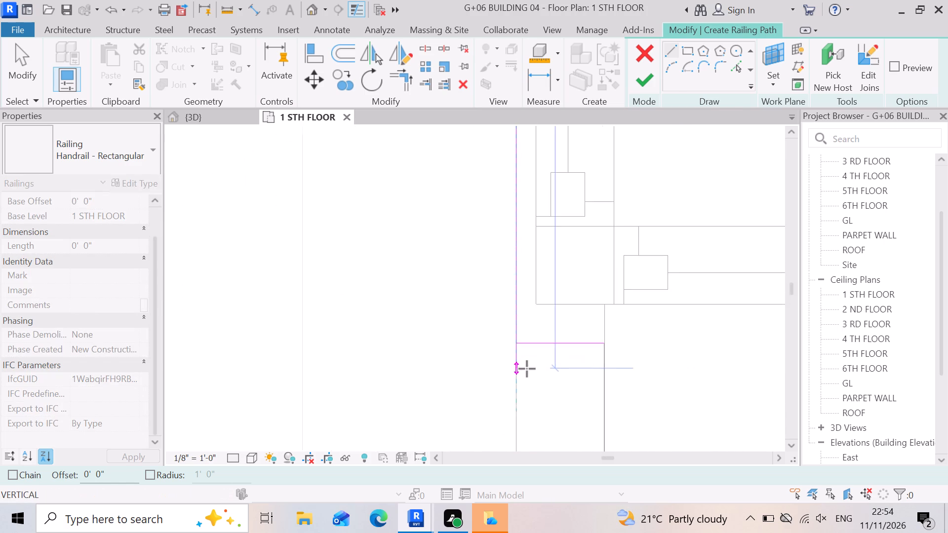
scroll(527, 369, up, 3)
click(517, 338)
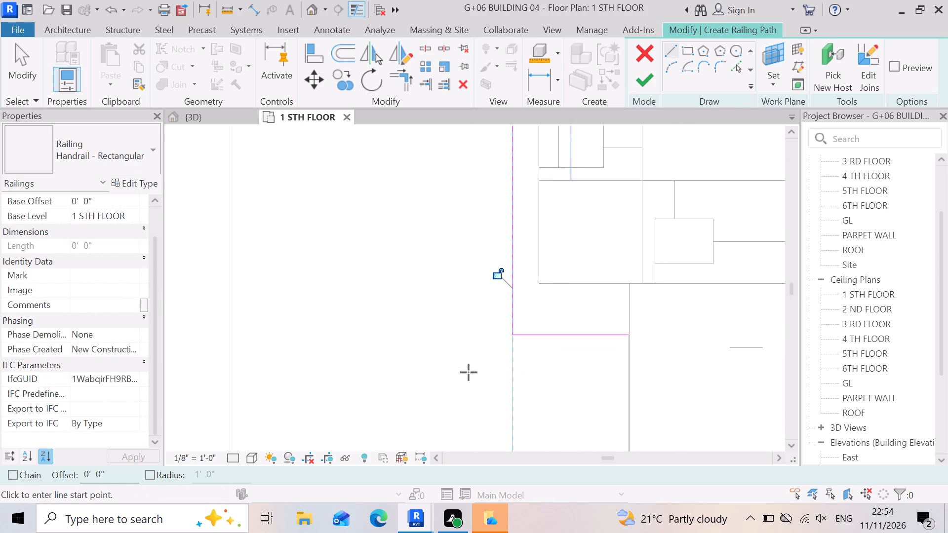
scroll(472, 365, down, 4)
scroll(515, 333, down, 8)
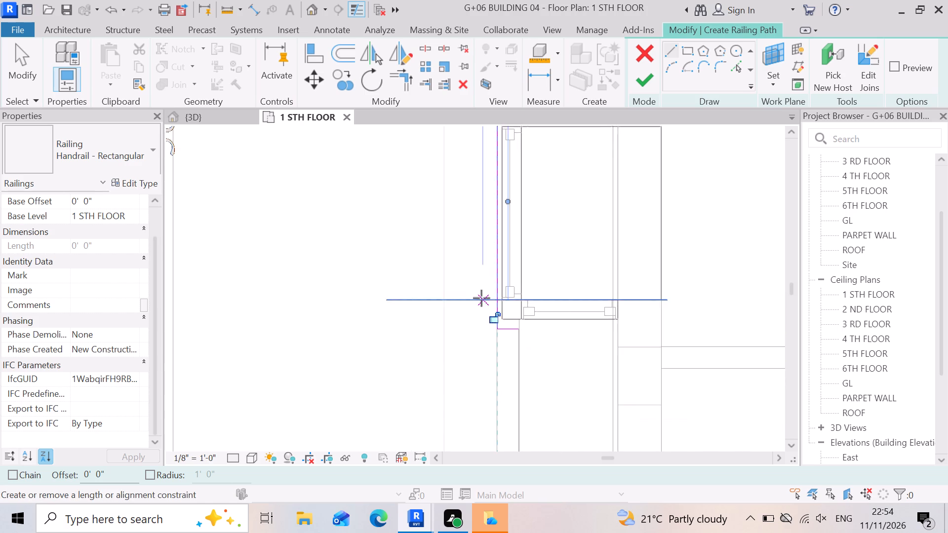
scroll(481, 298, down, 9)
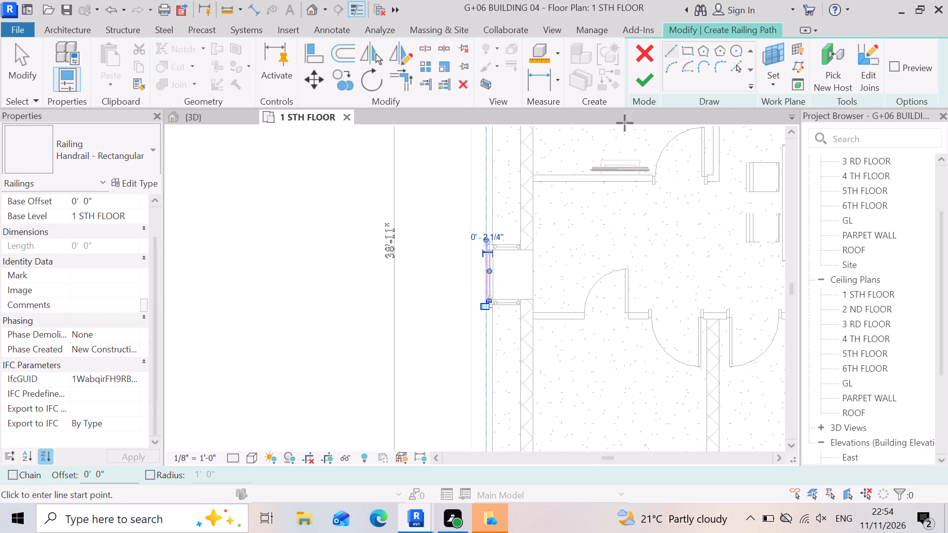
click(637, 84)
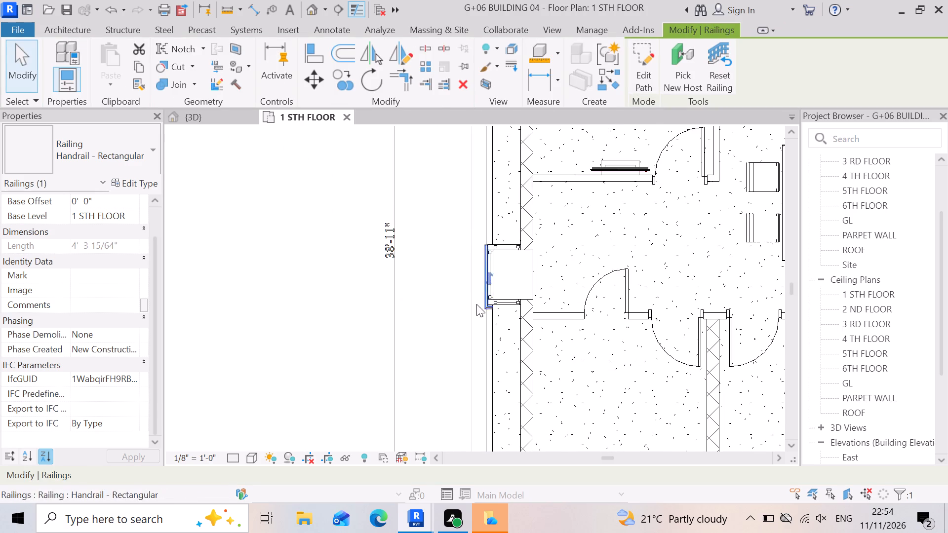
scroll(506, 349, down, 5)
scroll(449, 351, down, 4)
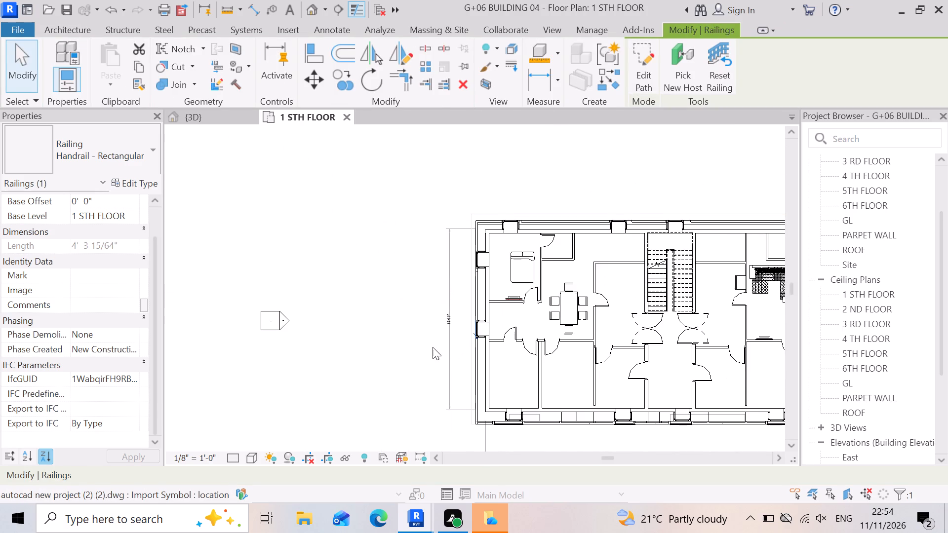
Start a Handrail - Rectangular railing at the left outer wall's upper bay window with a 4 1/2" path line across the wall end above it.
scroll(474, 259, up, 15)
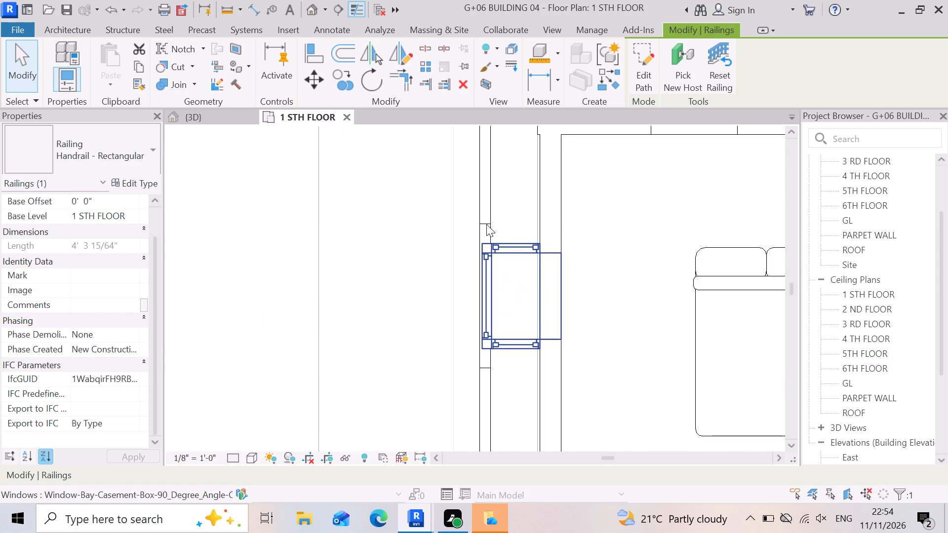
scroll(486, 224, up, 2)
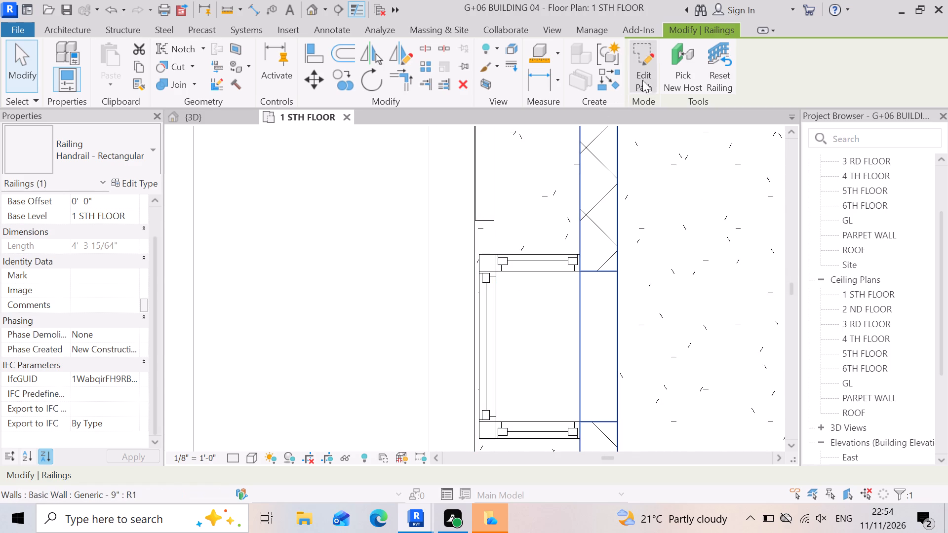
click(87, 33)
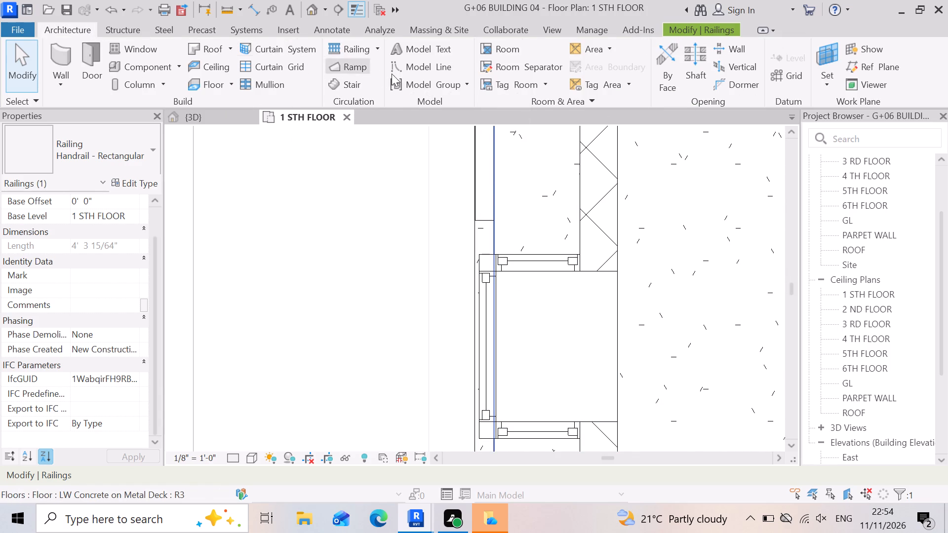
click(353, 49)
scroll(500, 256, up, 5)
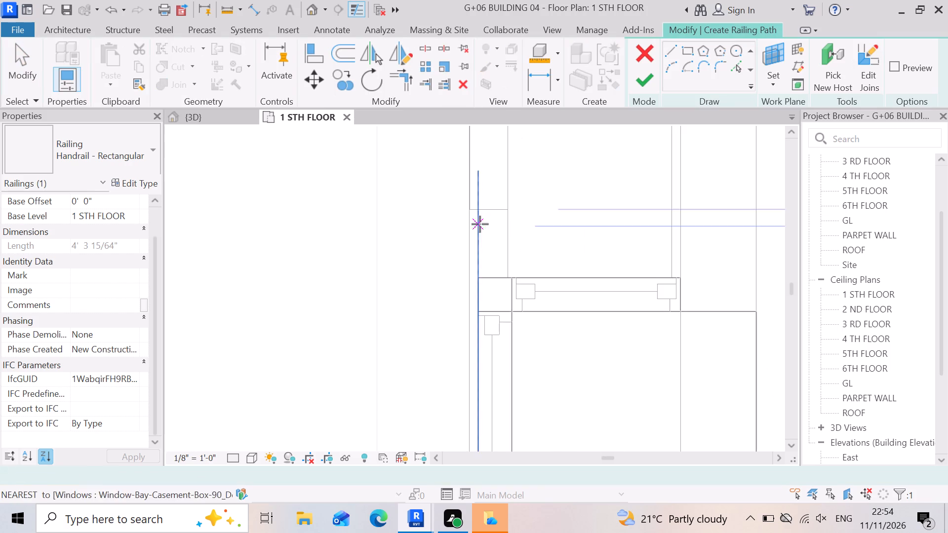
scroll(520, 199, up, 9)
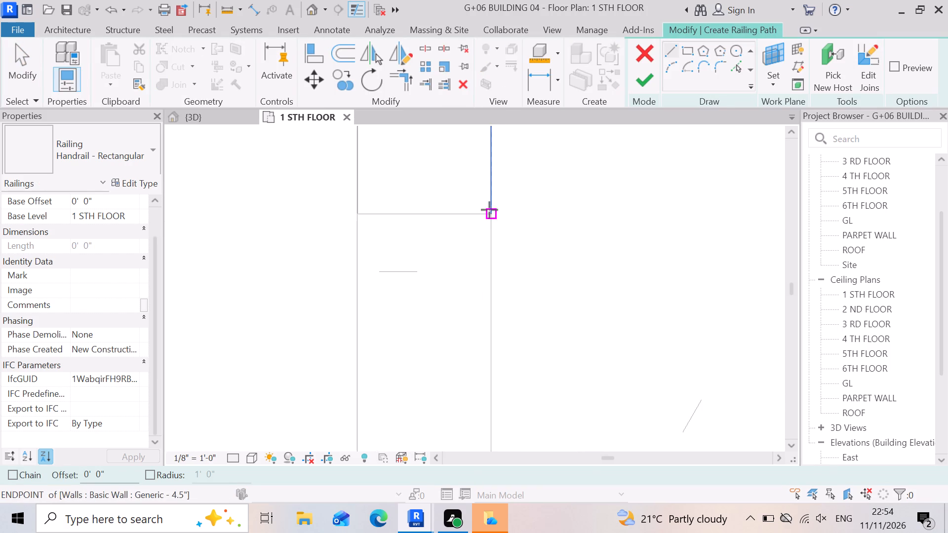
click(489, 211)
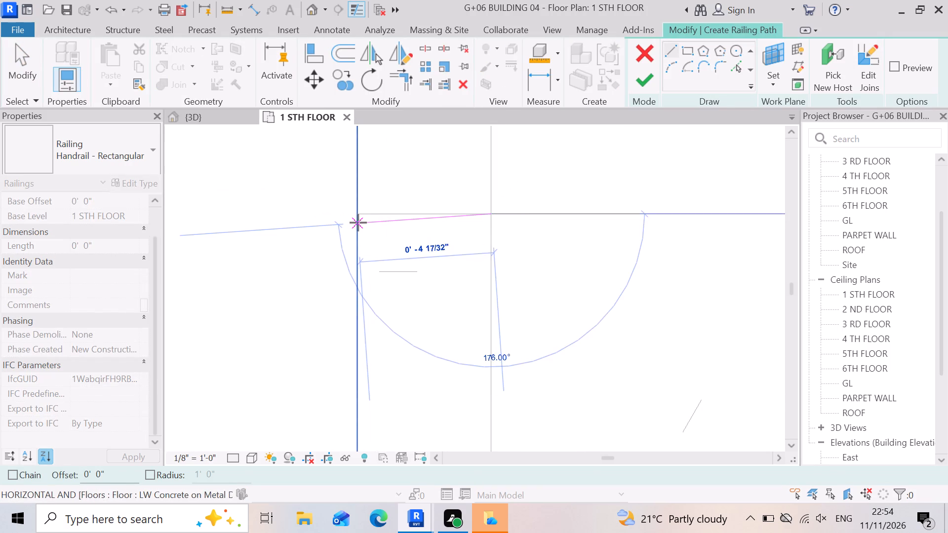
click(356, 218)
Sketch a vertical railing path line along the bay's outer side, from that wall end's outer corner to the outer corner of the wall below.
click(363, 216)
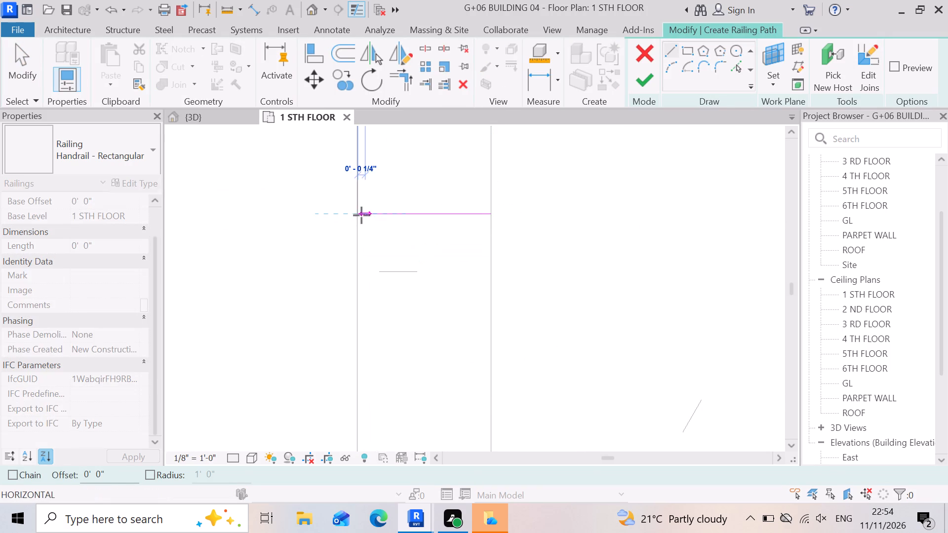
scroll(363, 215, down, 5)
scroll(374, 266, down, 11)
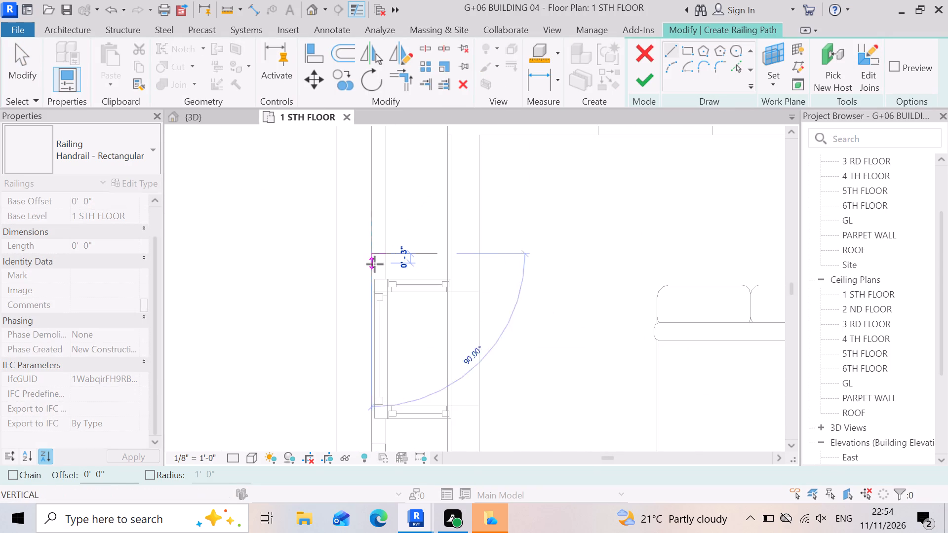
scroll(392, 339, down, 5)
scroll(383, 411, up, 3)
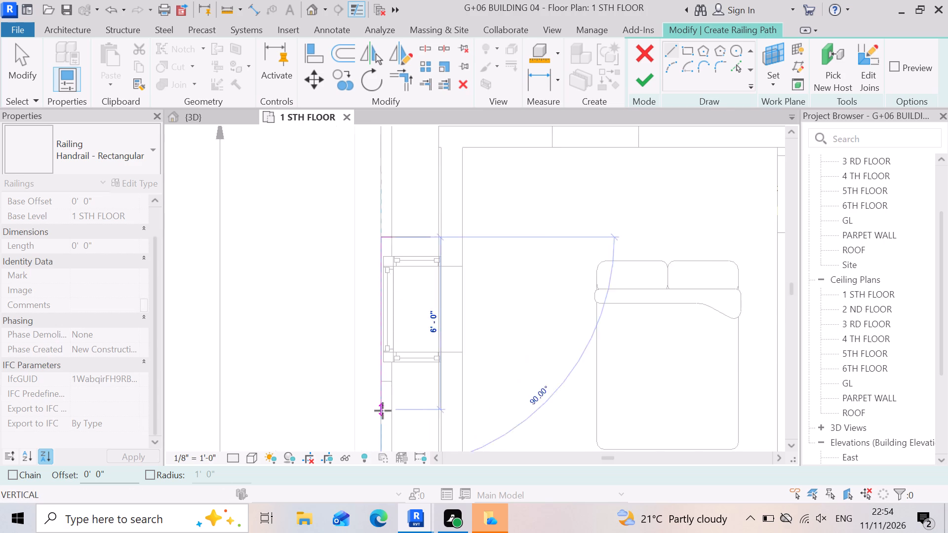
scroll(383, 411, up, 14)
scroll(381, 309, up, 4)
scroll(392, 249, up, 5)
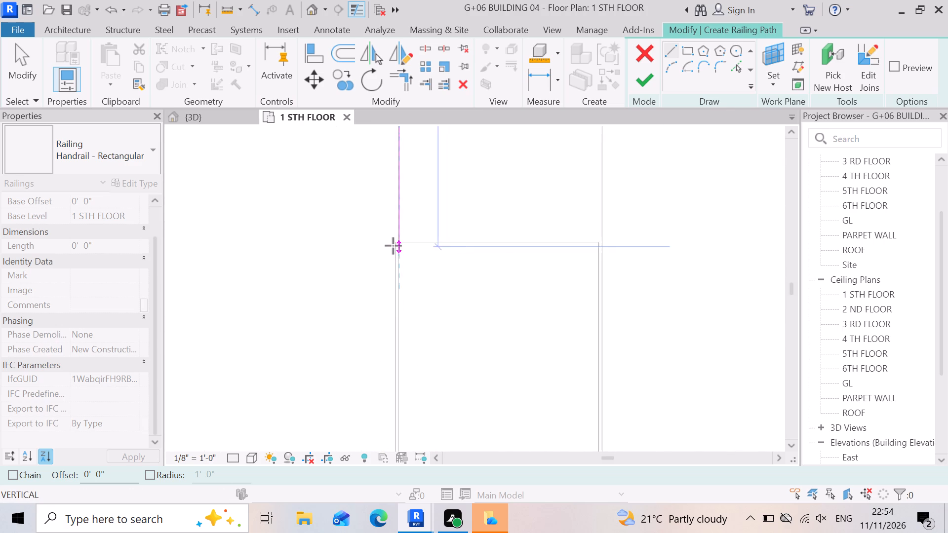
scroll(393, 246, up, 1)
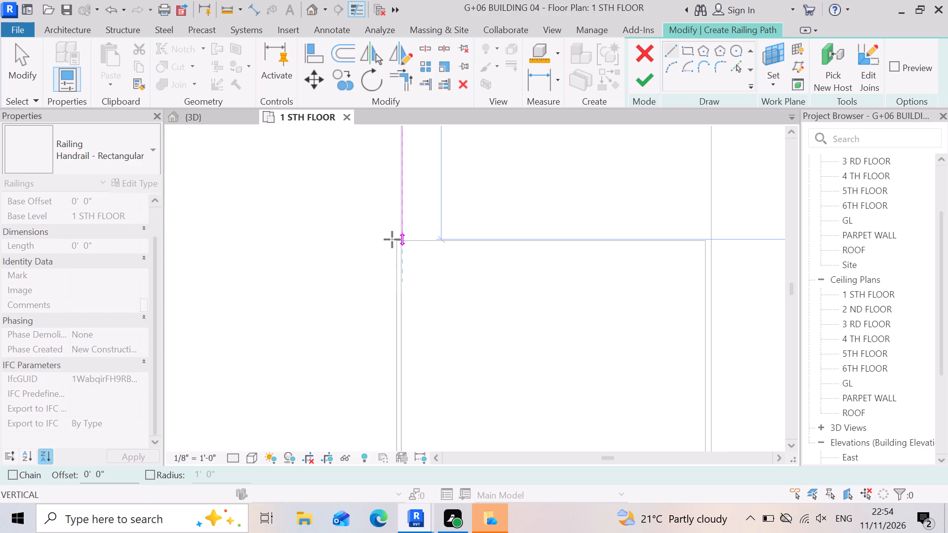
click(392, 239)
scroll(392, 240, down, 4)
Close off the path with a 4 1/2" line across the end of the wall below the bay and finish the railing.
click(397, 243)
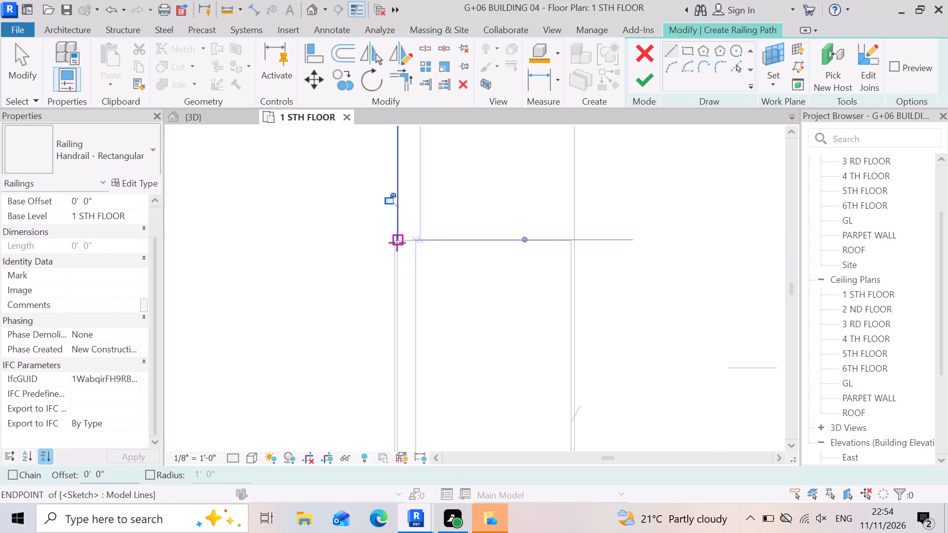
scroll(388, 254, down, 5)
scroll(478, 257, up, 7)
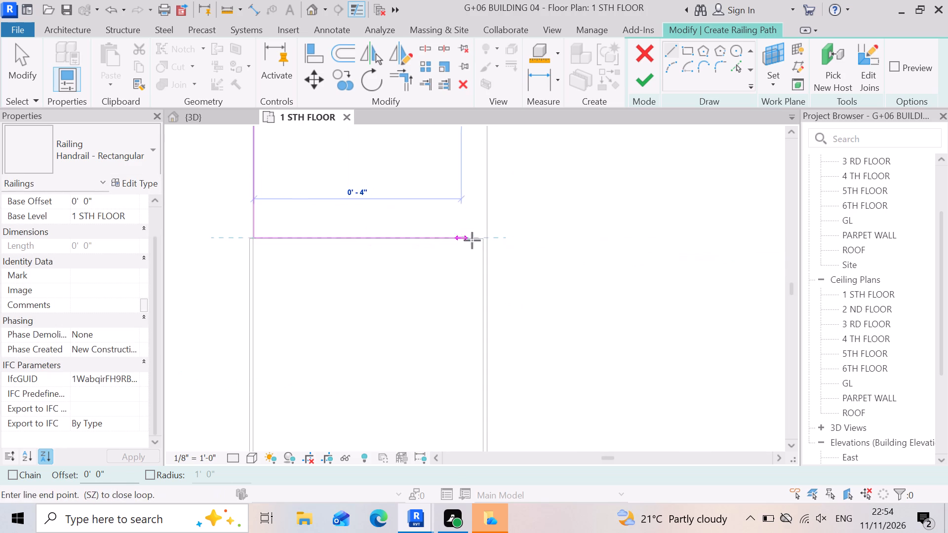
click(484, 237)
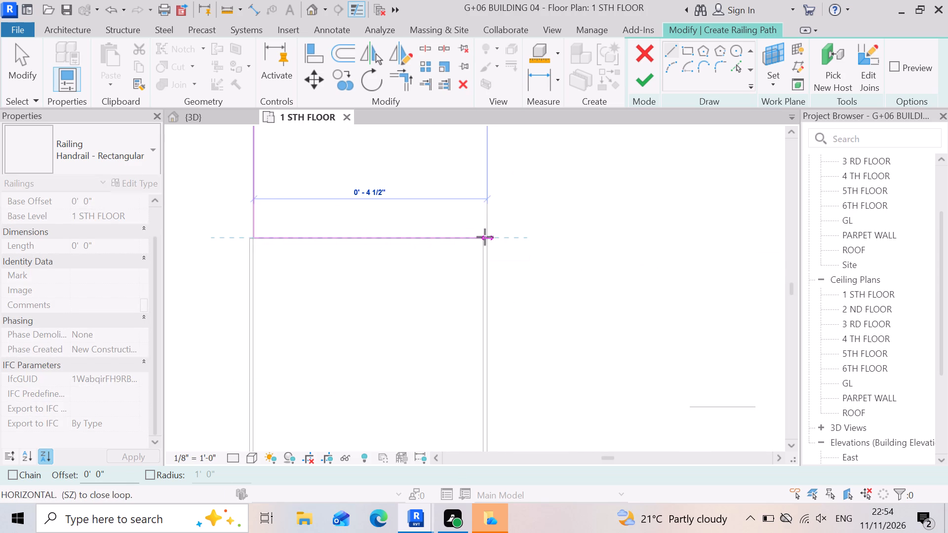
scroll(461, 285, down, 4)
click(643, 80)
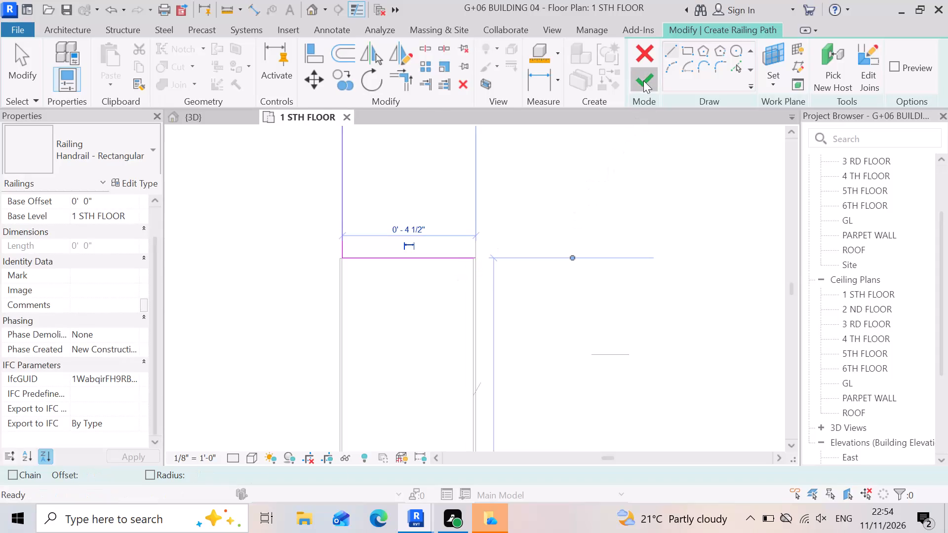
Start another railing at the first bay window on the plan's upper outer wall with a 4 1/2" path line across the left-hand wall end.
scroll(424, 352, down, 9)
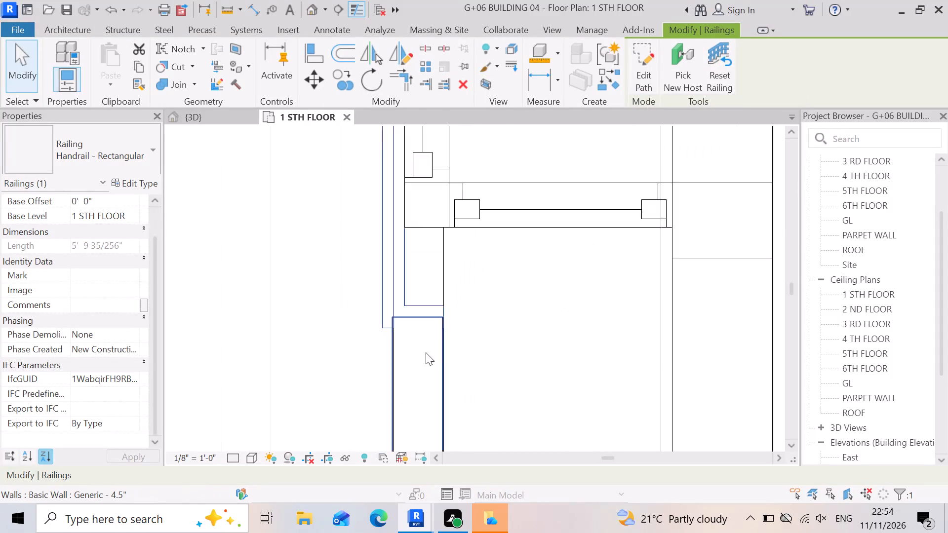
scroll(426, 352, down, 15)
scroll(471, 358, down, 3)
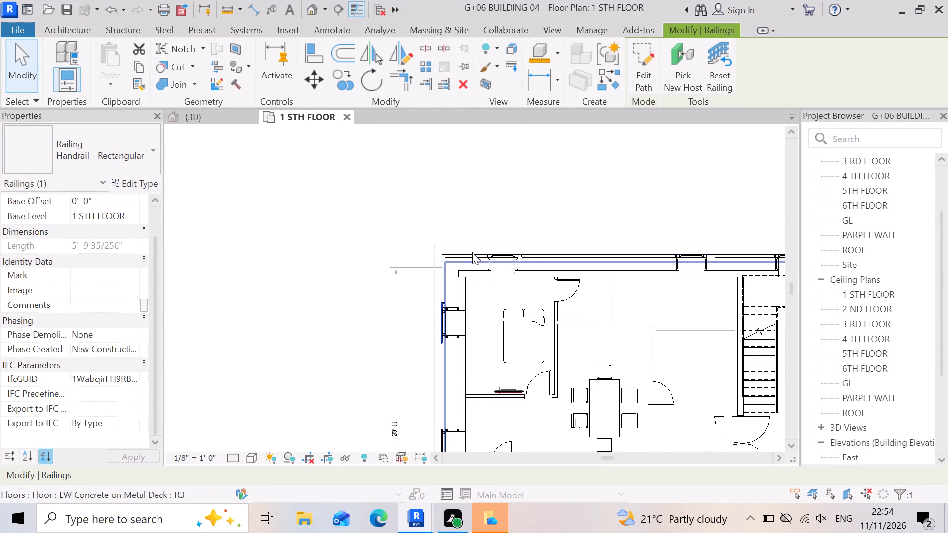
scroll(472, 247, up, 9)
scroll(426, 267, down, 1)
scroll(649, 251, up, 4)
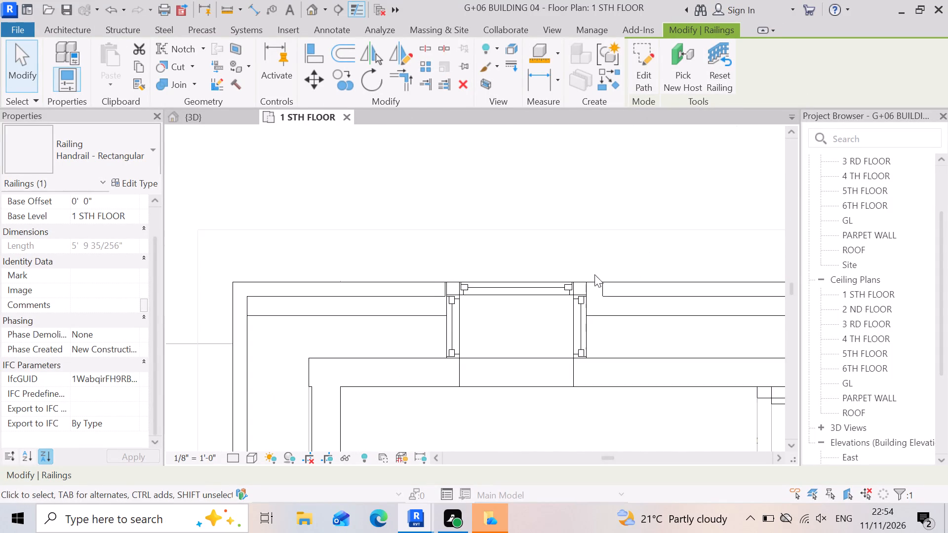
scroll(594, 274, up, 7)
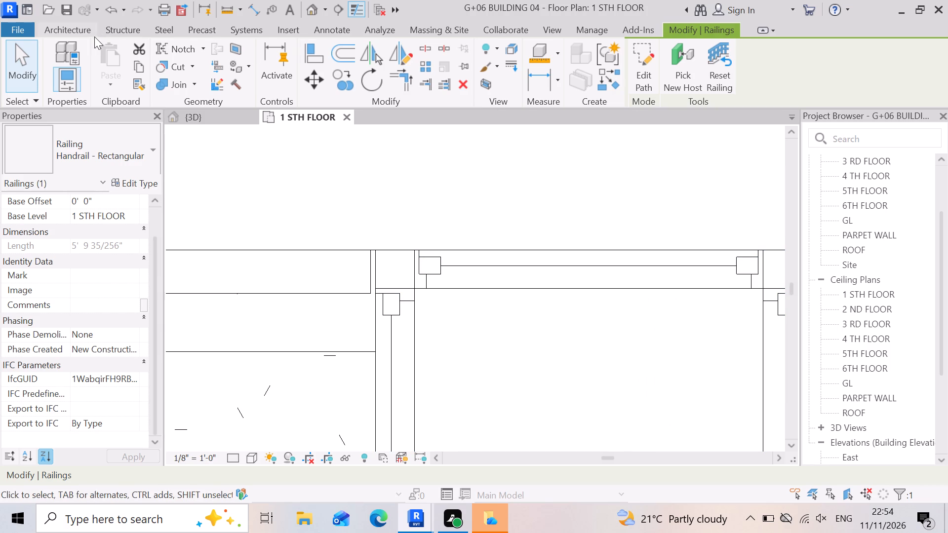
click(81, 32)
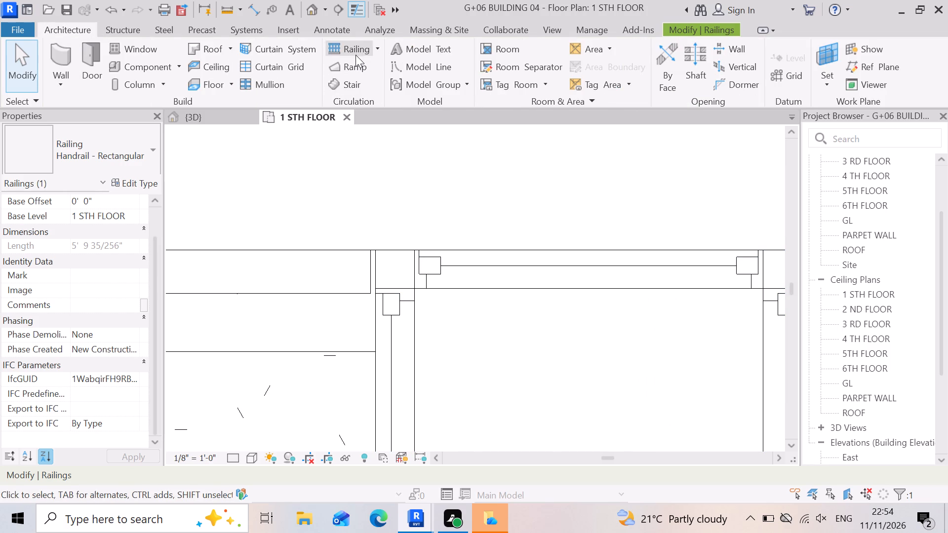
click(355, 51)
scroll(393, 269, up, 6)
scroll(336, 237, up, 2)
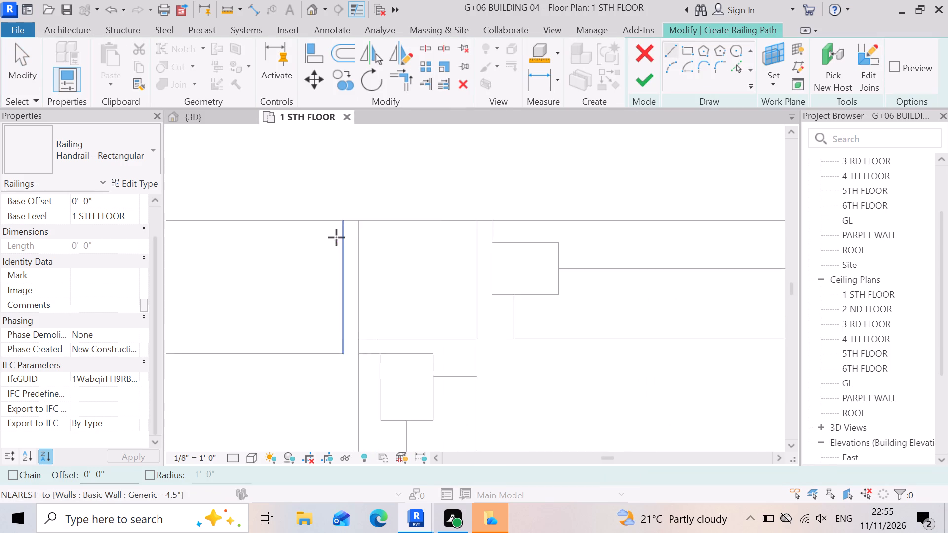
scroll(336, 237, up, 4)
scroll(401, 275, down, 5)
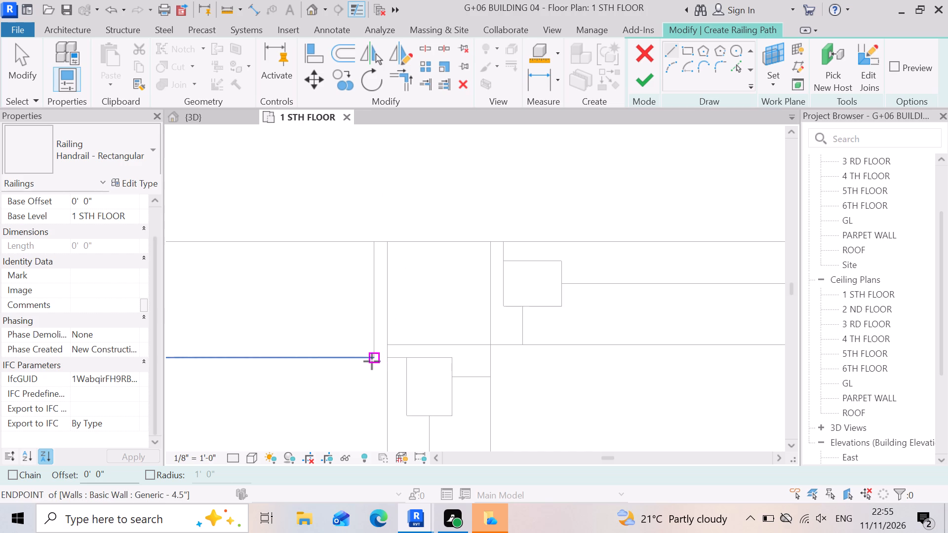
click(369, 360)
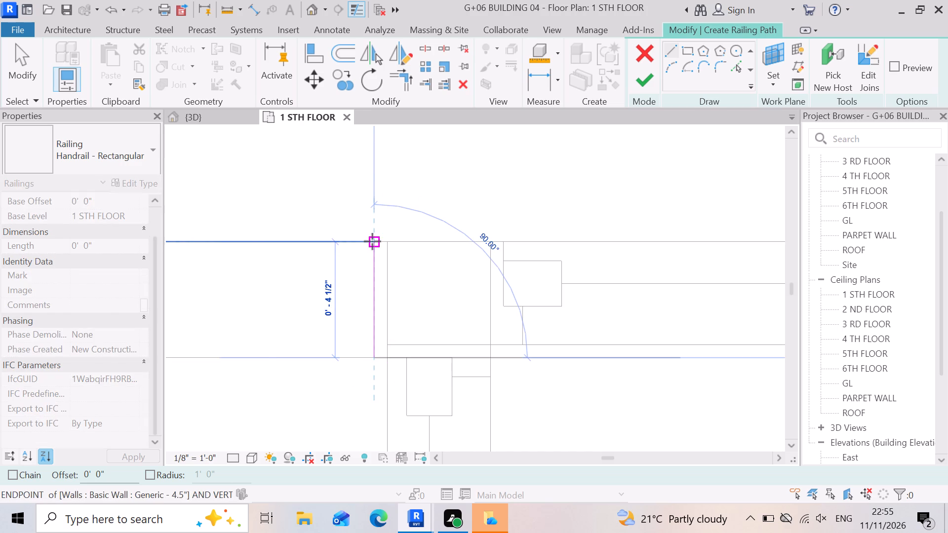
click(374, 242)
Sketch a horizontal path line along the bay's outer face, from the wall end's outer corner to the bay's right outer corner.
scroll(374, 243, down, 4)
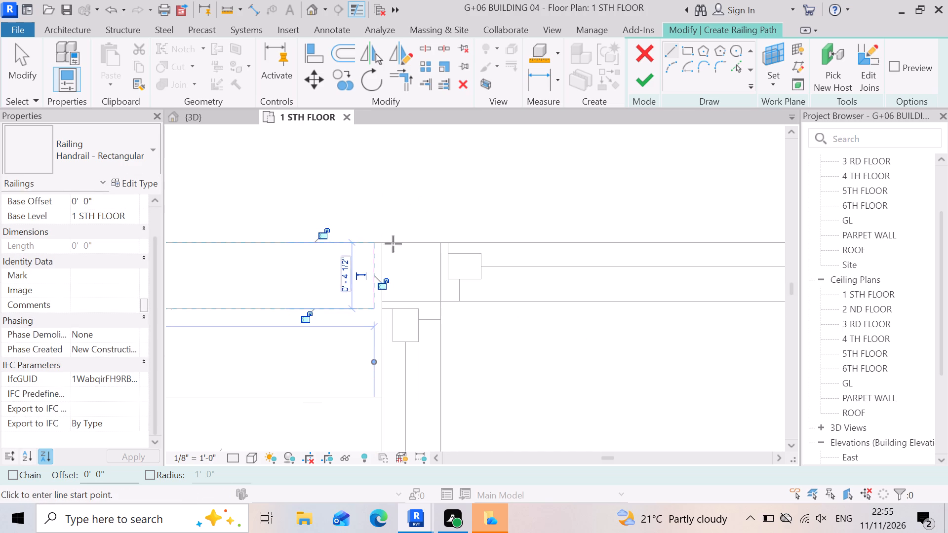
scroll(390, 252, up, 8)
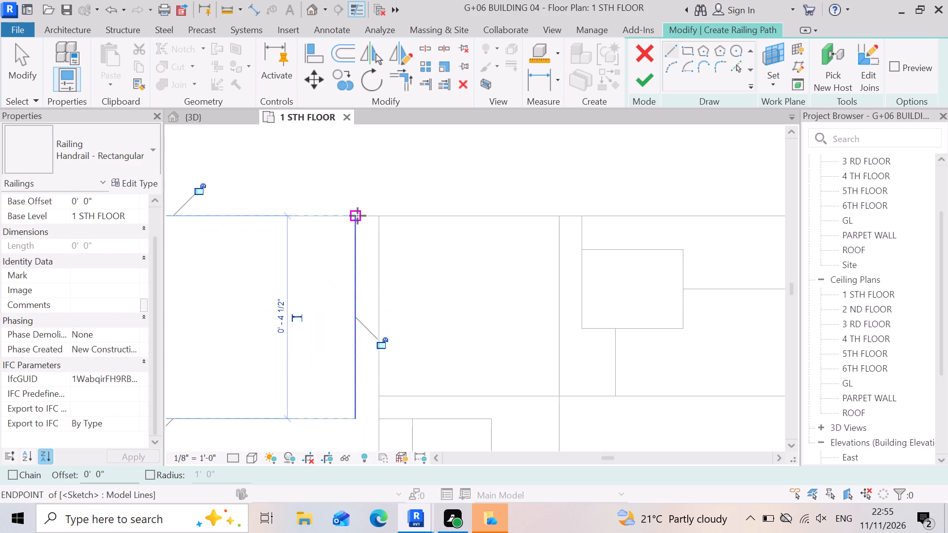
click(357, 217)
scroll(355, 218, down, 10)
scroll(429, 236, down, 6)
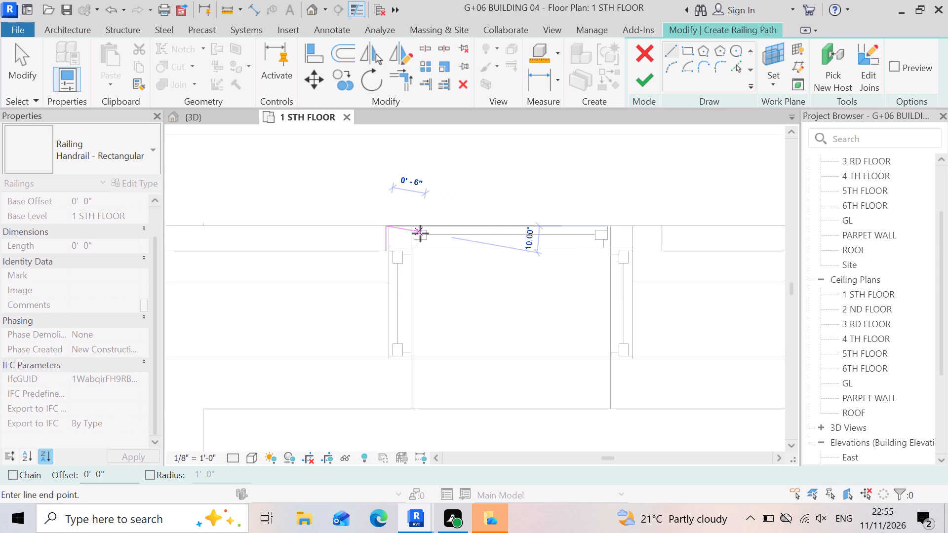
scroll(420, 233, down, 4)
scroll(530, 241, up, 8)
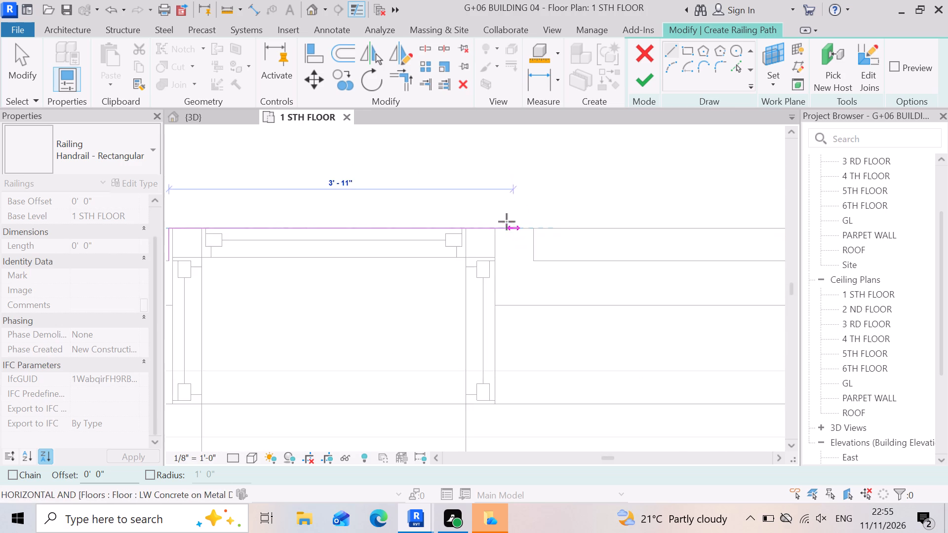
scroll(507, 222, up, 6)
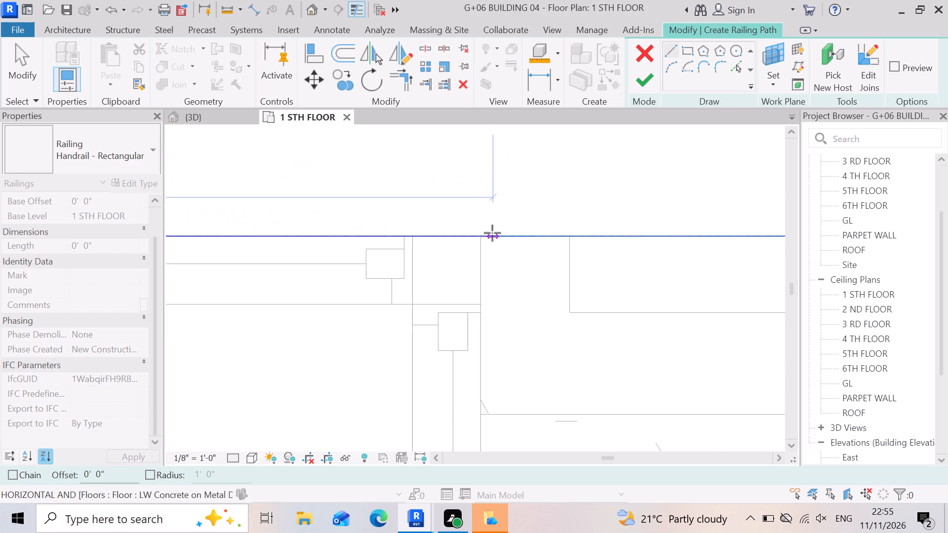
click(479, 239)
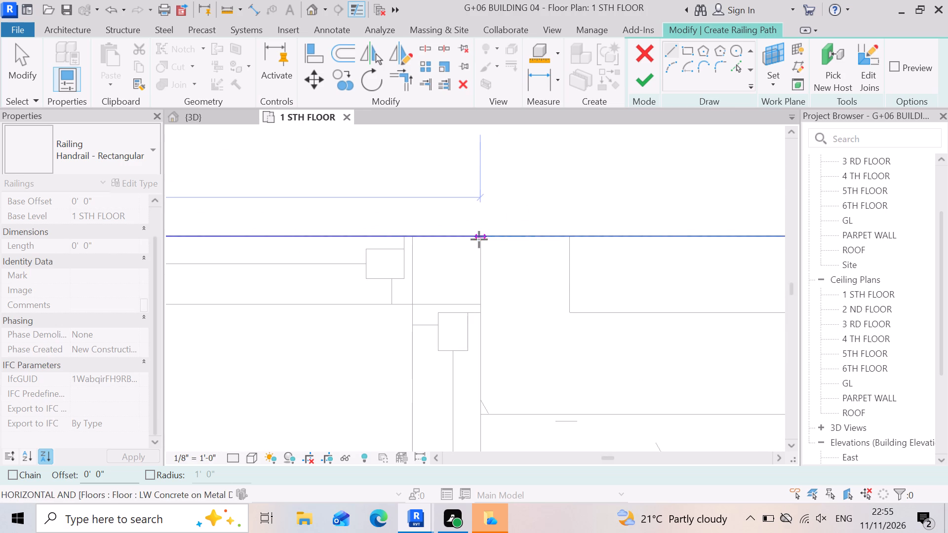
Add a 4" vertical path line down the bay's right side from its outer corner and finish the railing.
click(480, 238)
scroll(483, 315, up, 2)
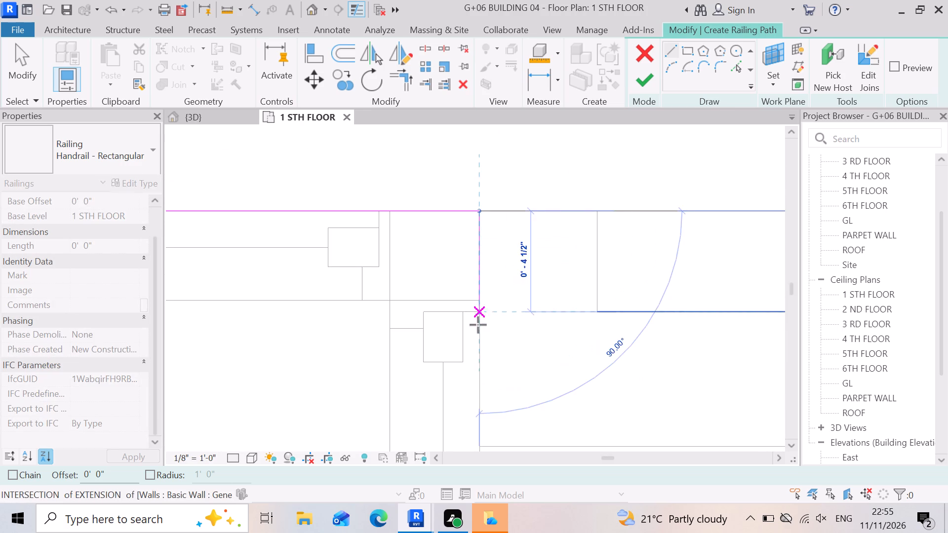
click(477, 303)
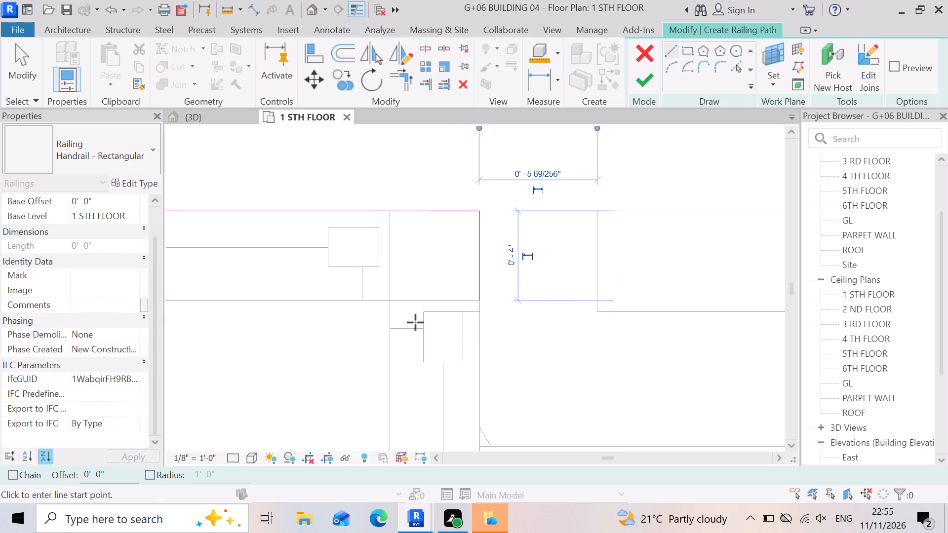
click(642, 82)
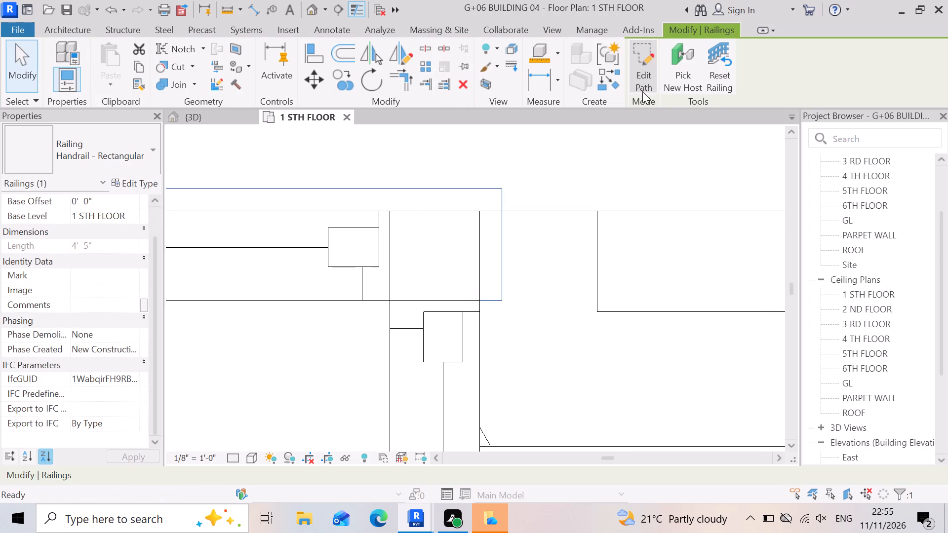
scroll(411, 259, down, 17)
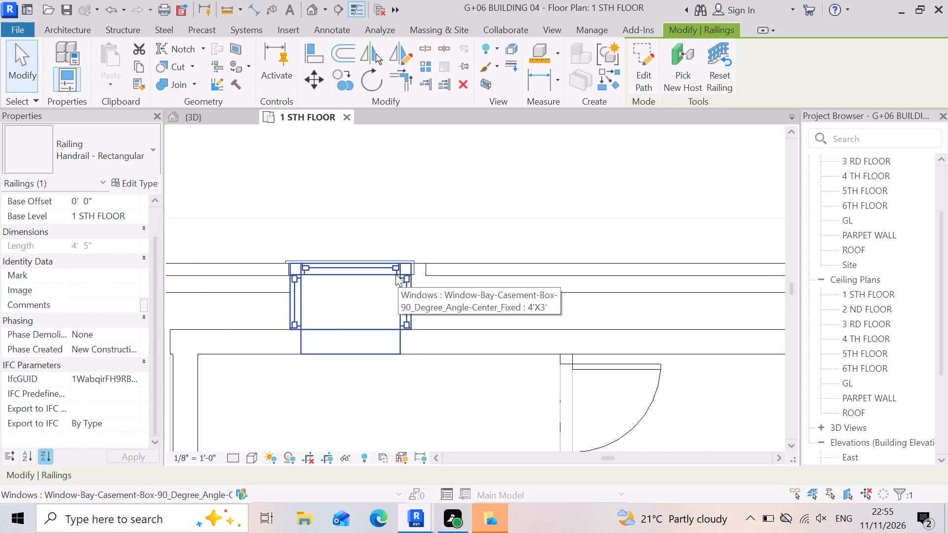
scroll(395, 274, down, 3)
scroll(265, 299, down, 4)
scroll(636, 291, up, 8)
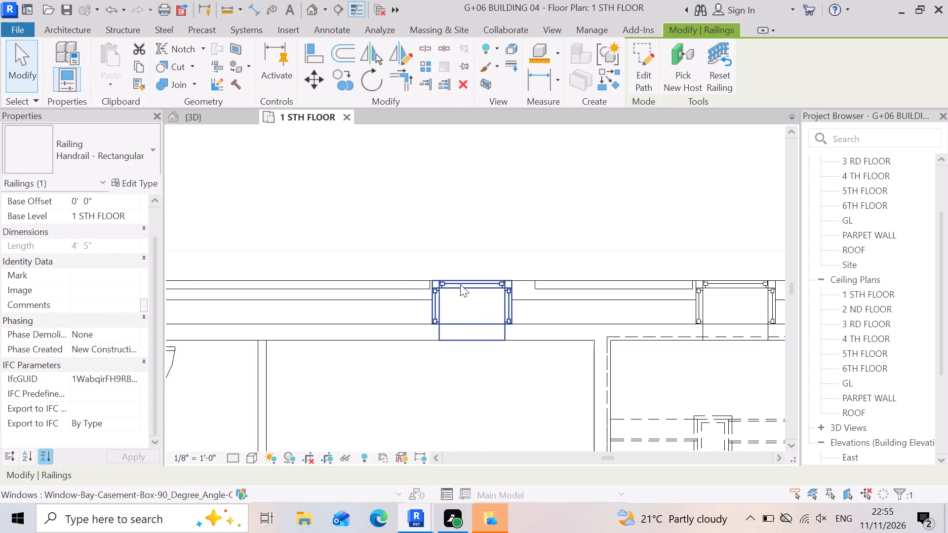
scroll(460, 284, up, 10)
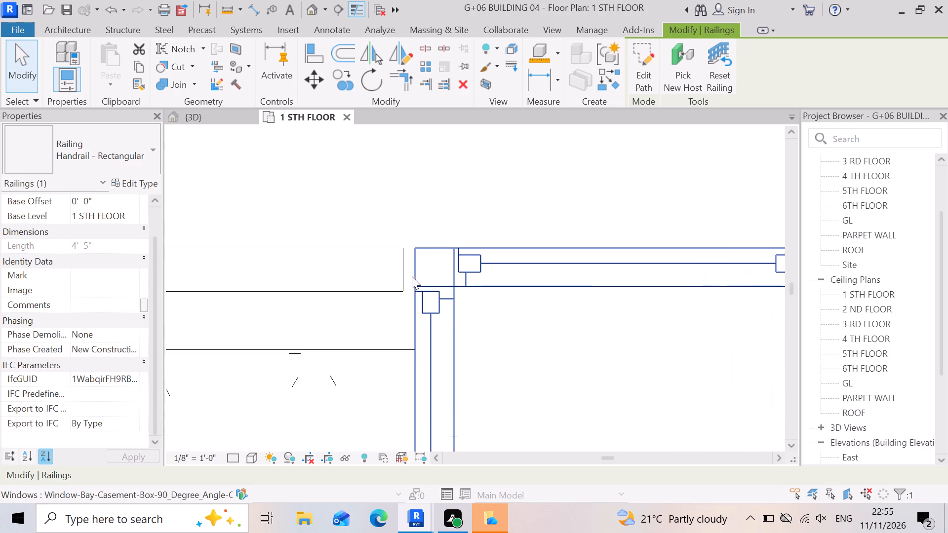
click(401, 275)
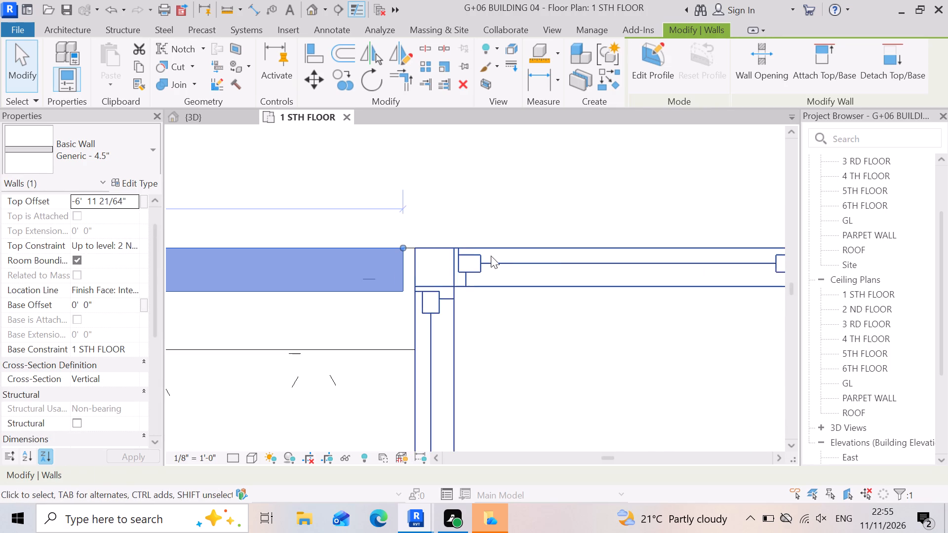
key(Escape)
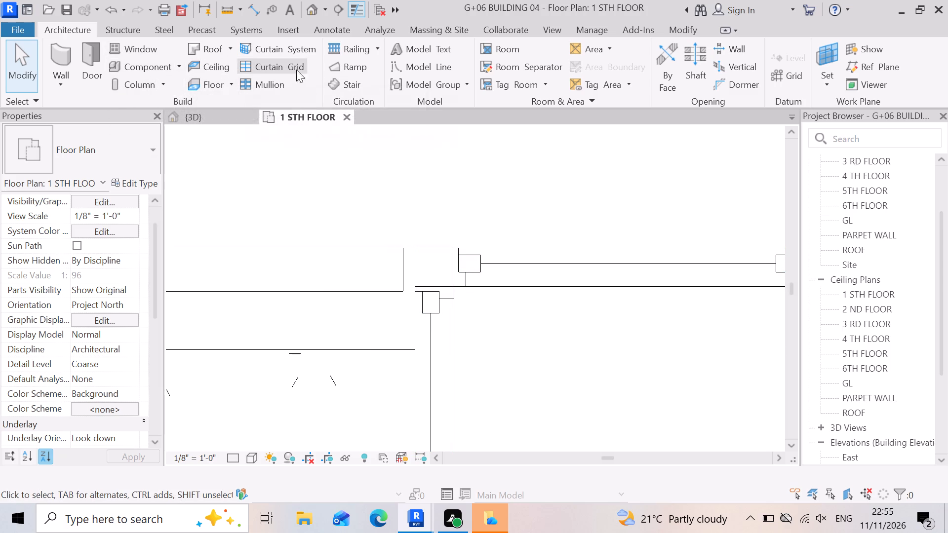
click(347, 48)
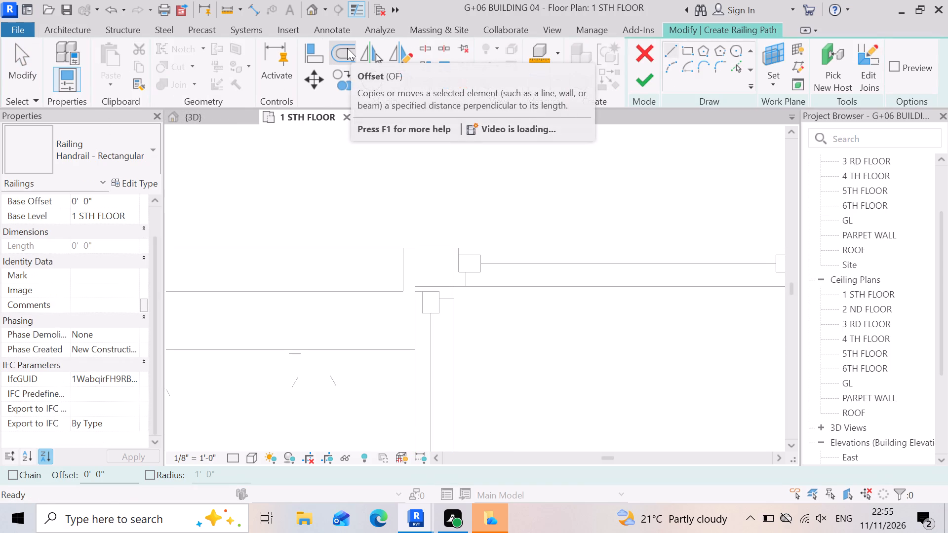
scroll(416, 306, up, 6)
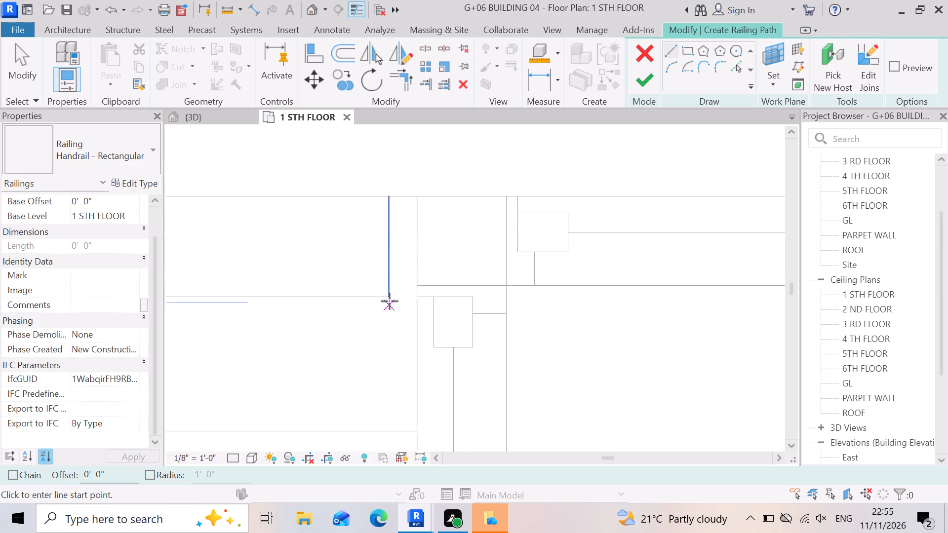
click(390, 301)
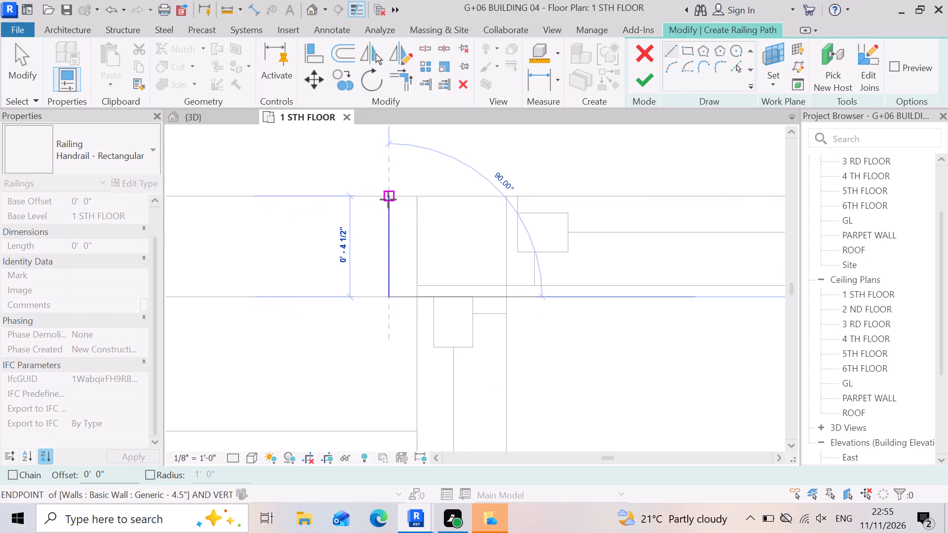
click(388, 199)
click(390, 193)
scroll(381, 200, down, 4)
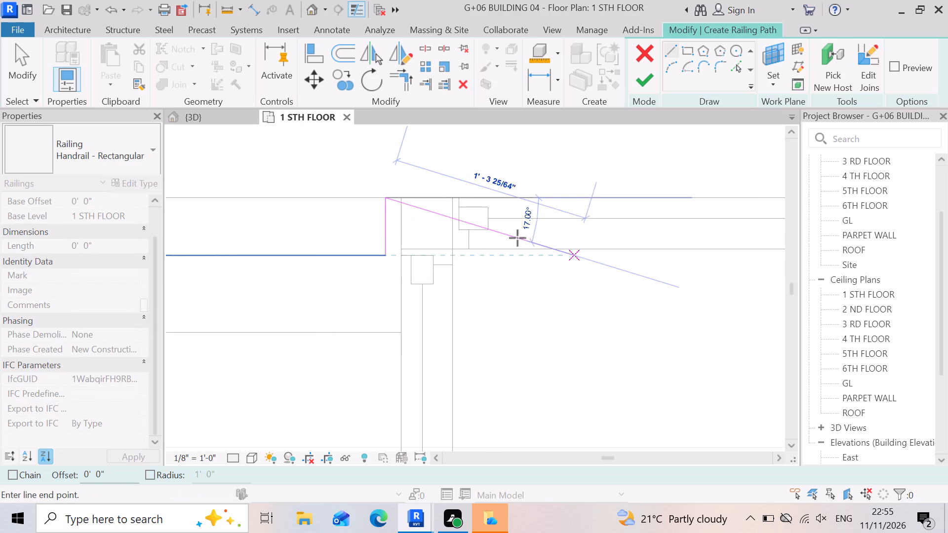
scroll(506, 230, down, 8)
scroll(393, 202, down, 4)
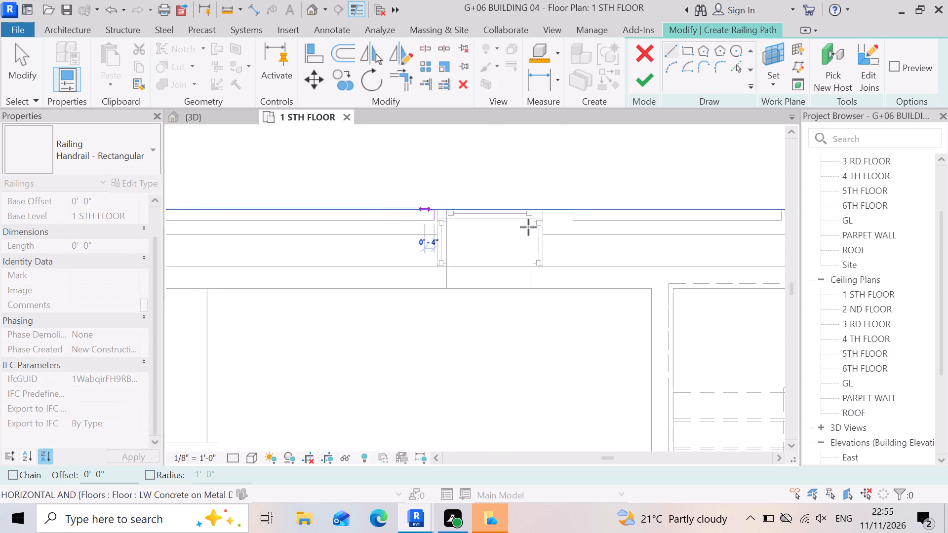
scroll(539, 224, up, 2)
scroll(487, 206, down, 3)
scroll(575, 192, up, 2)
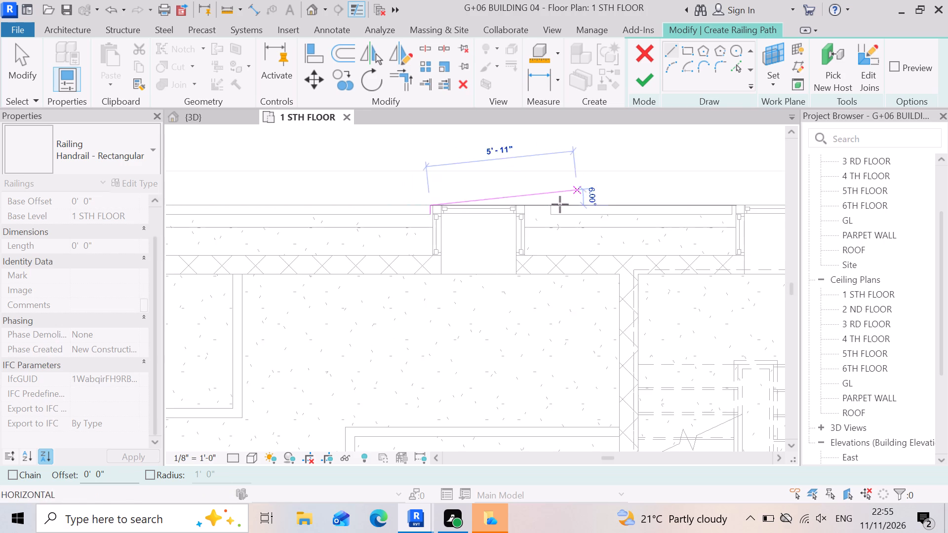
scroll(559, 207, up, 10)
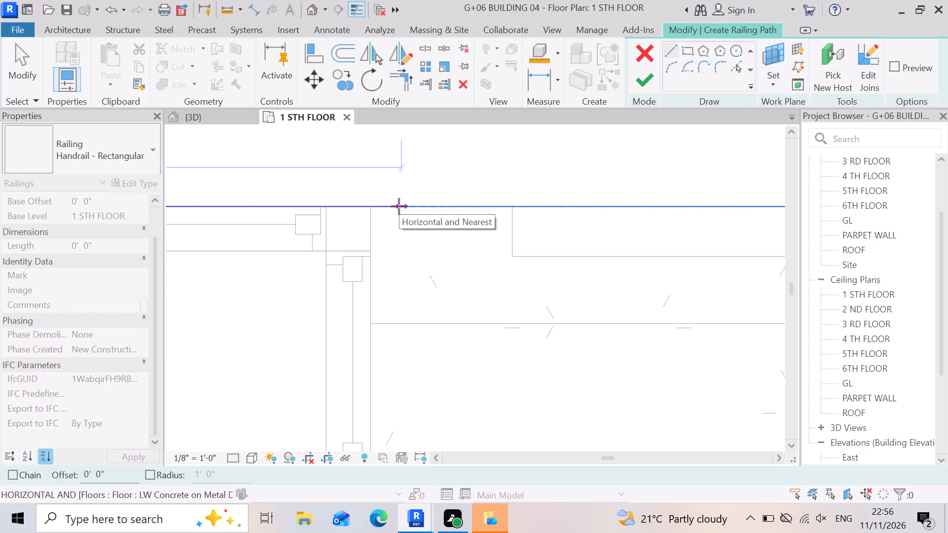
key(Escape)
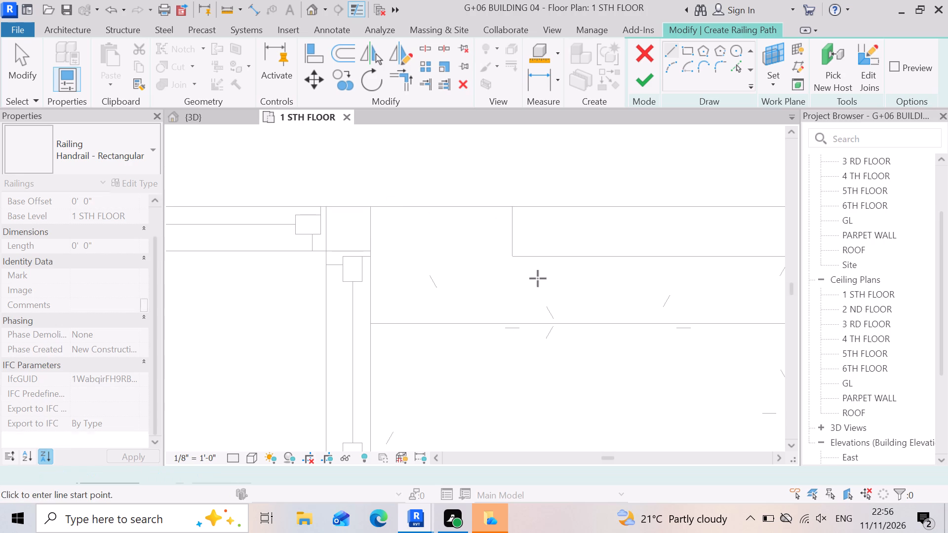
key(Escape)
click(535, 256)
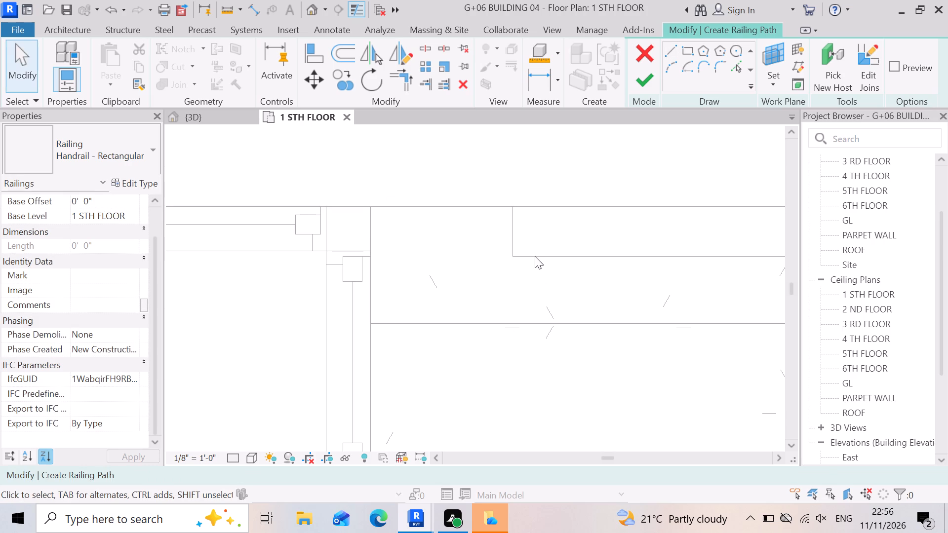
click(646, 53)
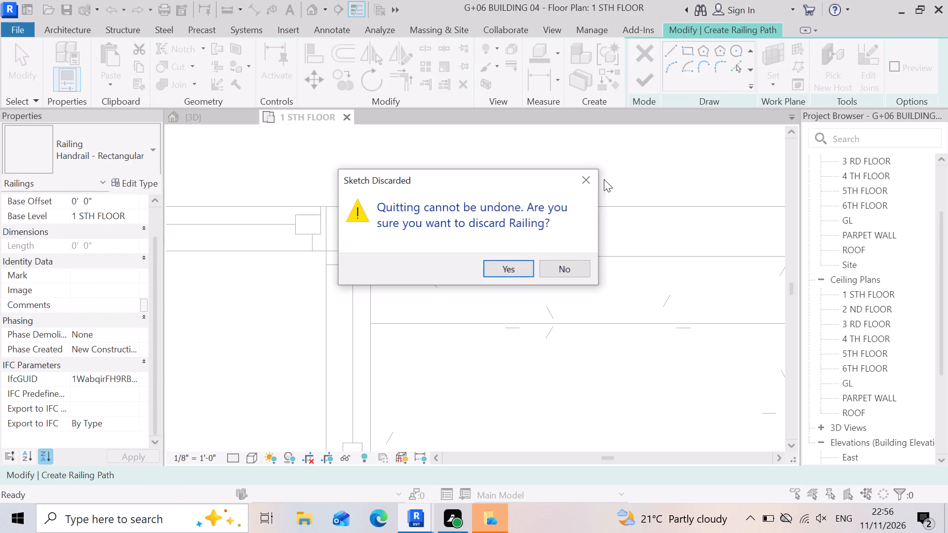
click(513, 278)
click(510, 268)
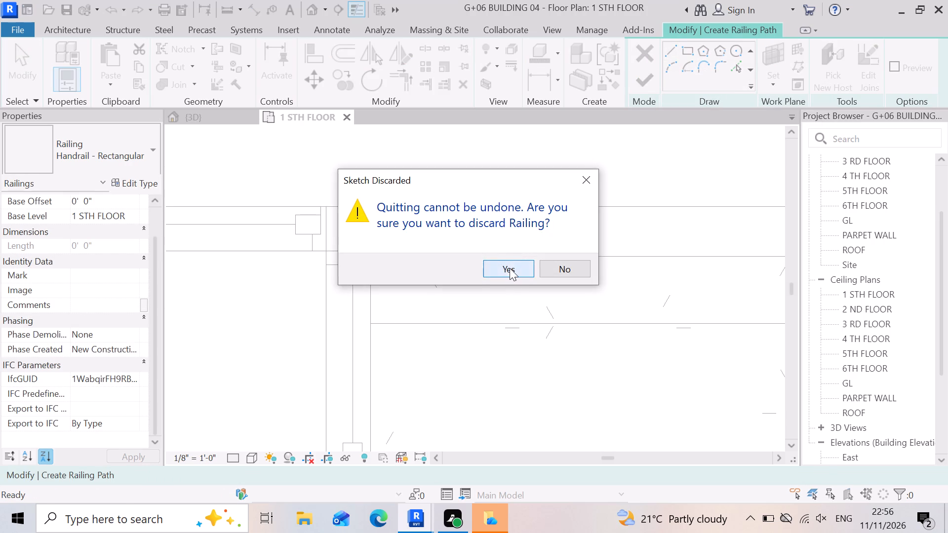
Nudge the 4.5" wall to the right of the second bay window leftward in small increments, closing part of the gap to the bay.
scroll(487, 247, down, 4)
scroll(460, 260, up, 2)
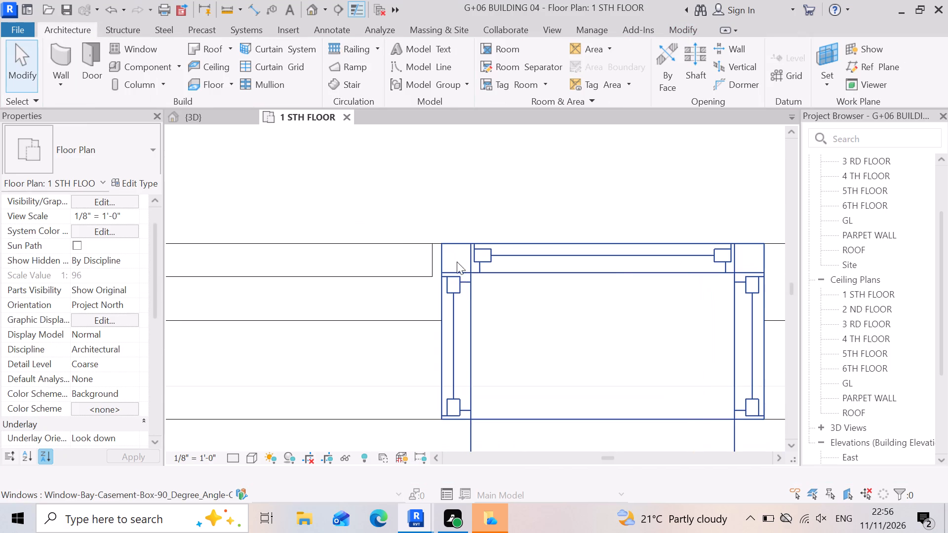
scroll(417, 272, down, 3)
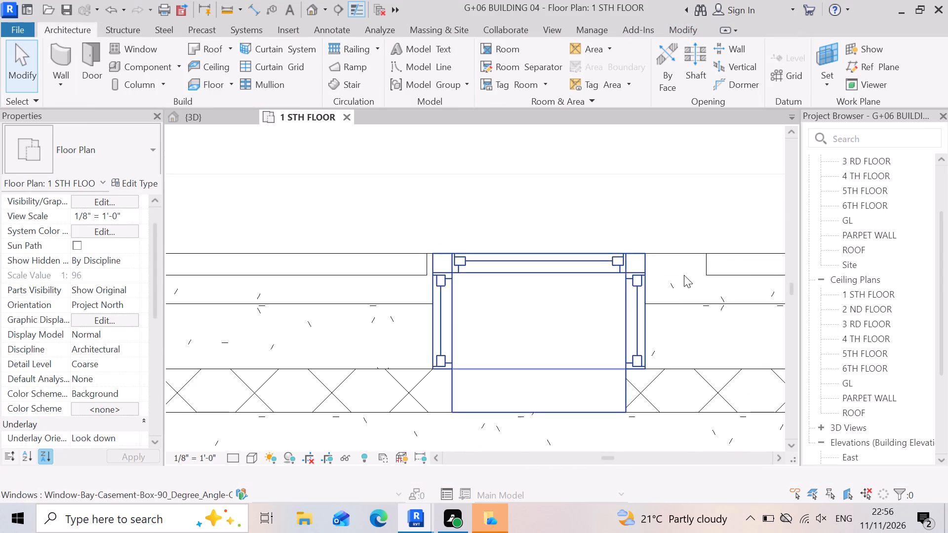
click(712, 274)
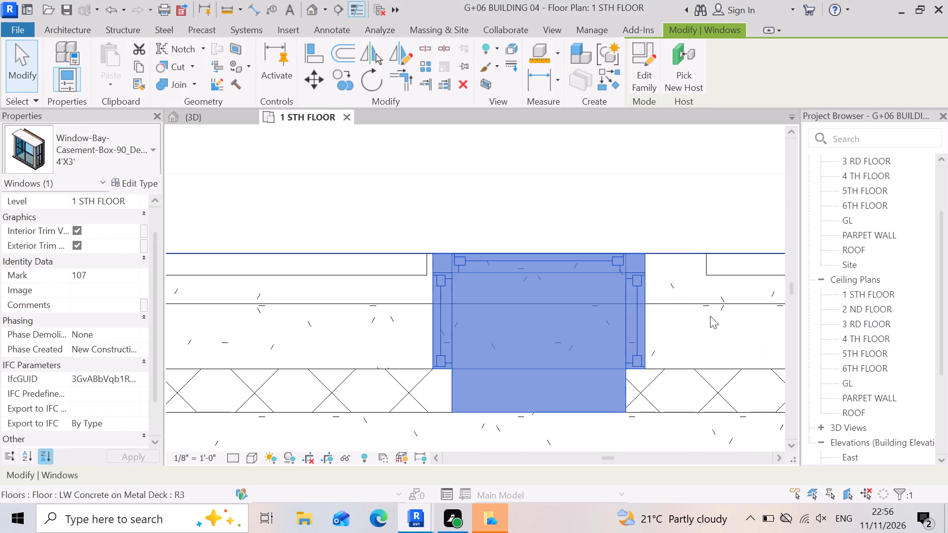
key(Escape)
click(729, 278)
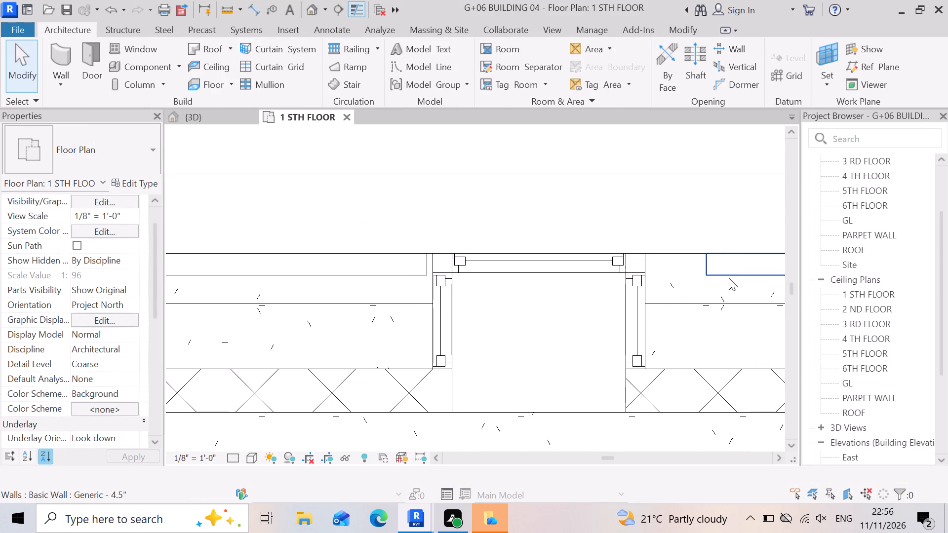
key(Left)
key(Left)
key(Left)
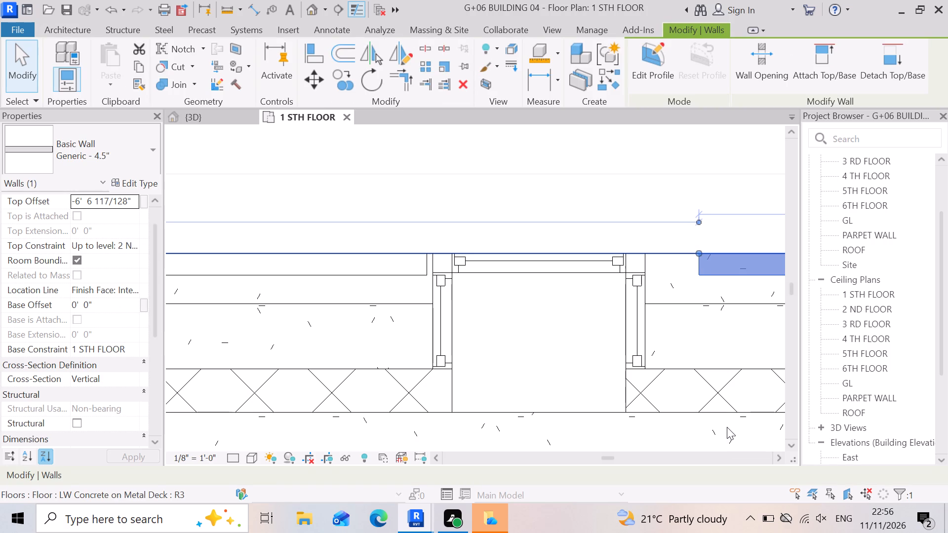
key(Left)
key(Left)
key(Left)
key(Left)
key(Left)
key(Left)
key(Left)
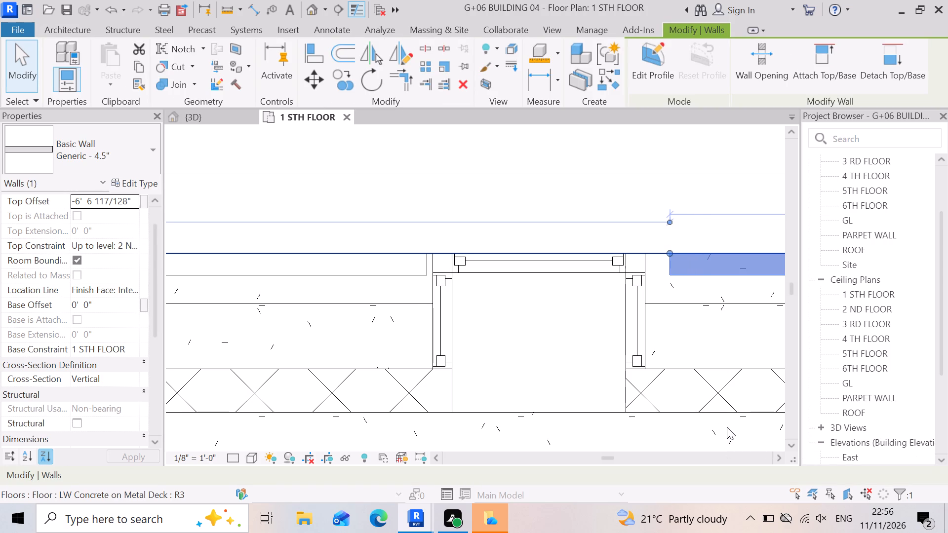
key(Left)
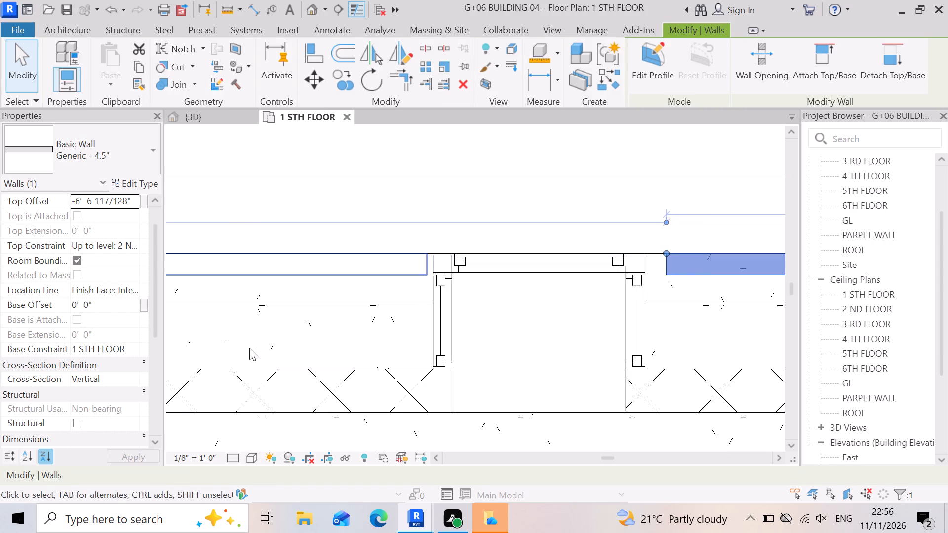
key(Escape)
Start a rectangular handrail railing at the second bay window with a vertical path line across the left-hand wall end.
scroll(369, 432, down, 4)
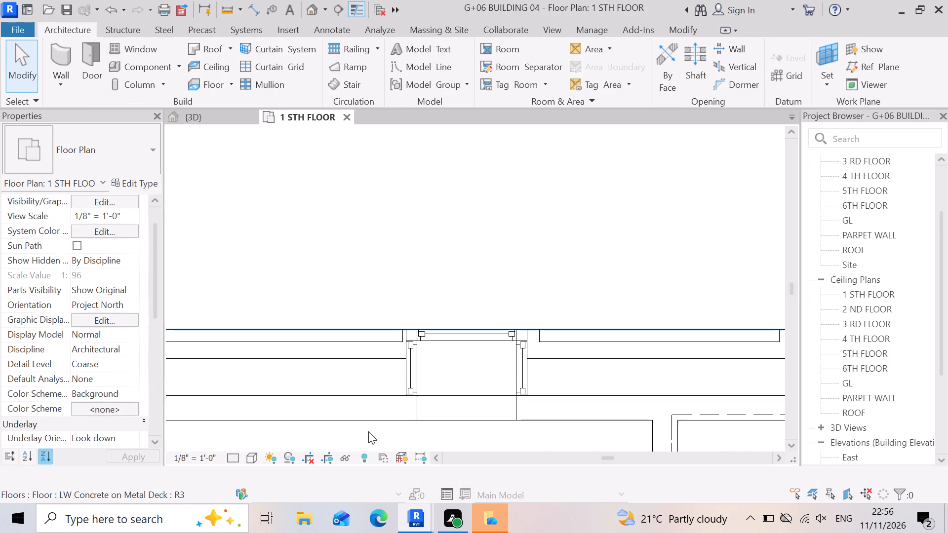
click(348, 47)
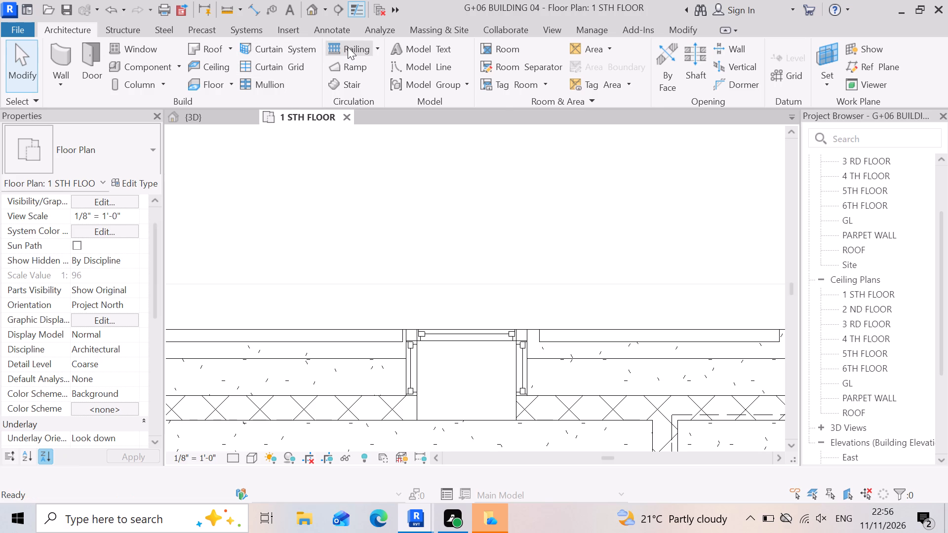
scroll(410, 367, up, 9)
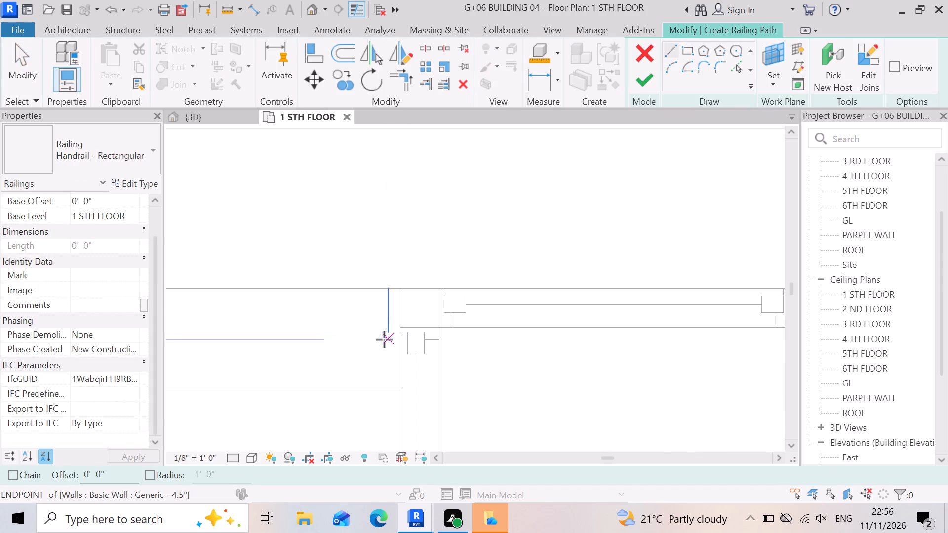
click(387, 339)
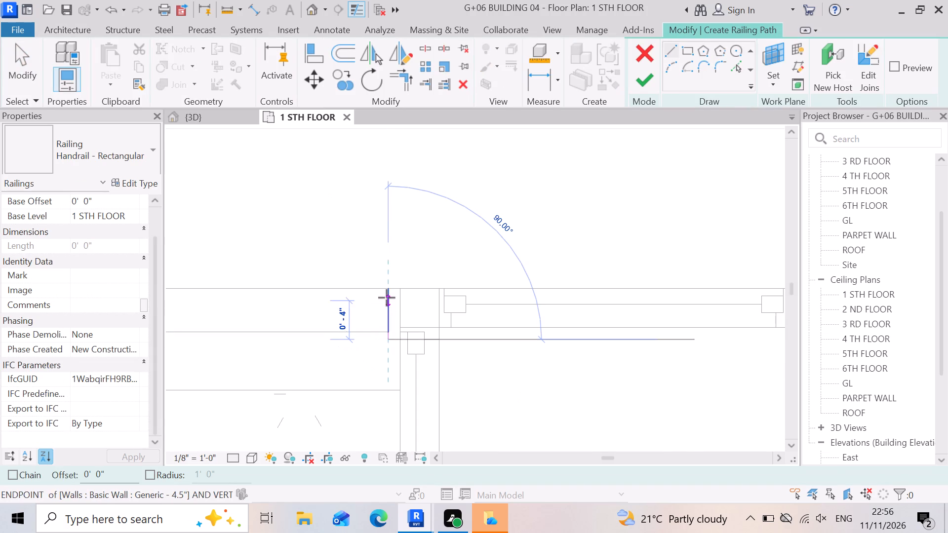
click(388, 289)
Sketch a horizontal path line along the bay's outer face to the right-hand wall's outer corner and finish the railing.
click(388, 289)
scroll(506, 308, down, 3)
scroll(646, 316, down, 3)
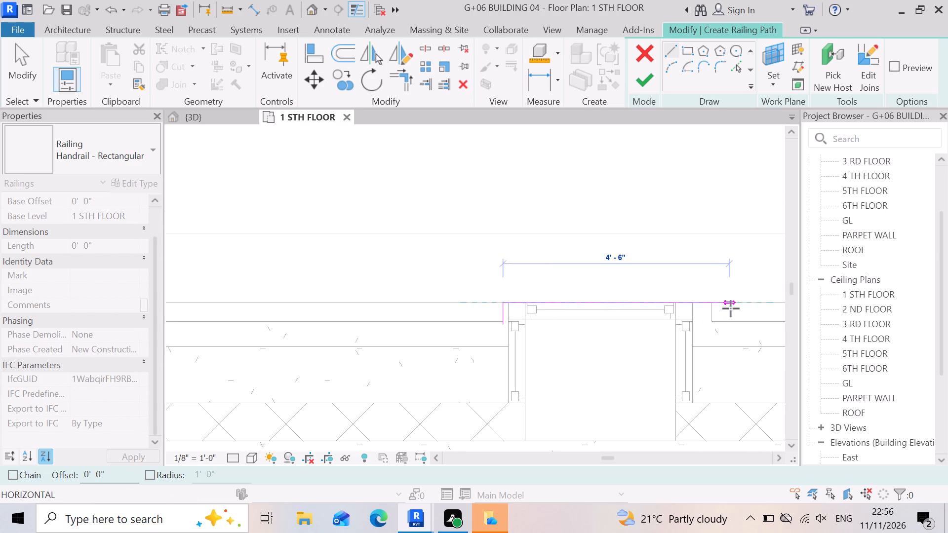
scroll(729, 309, up, 6)
scroll(680, 294, up, 6)
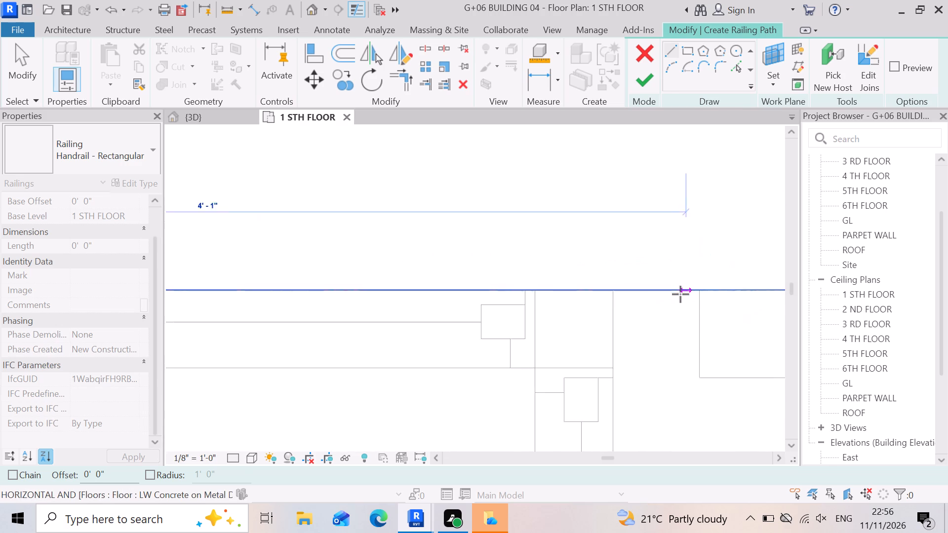
click(700, 285)
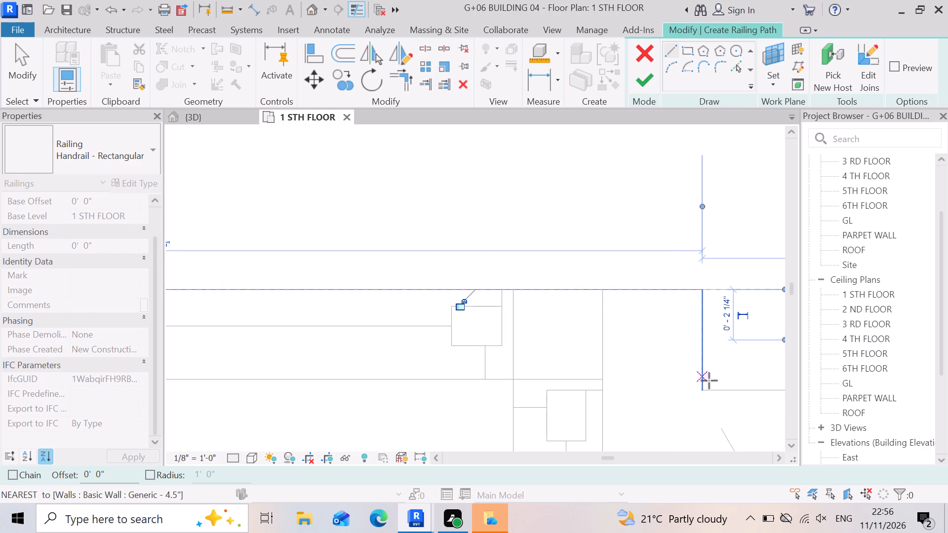
click(708, 387)
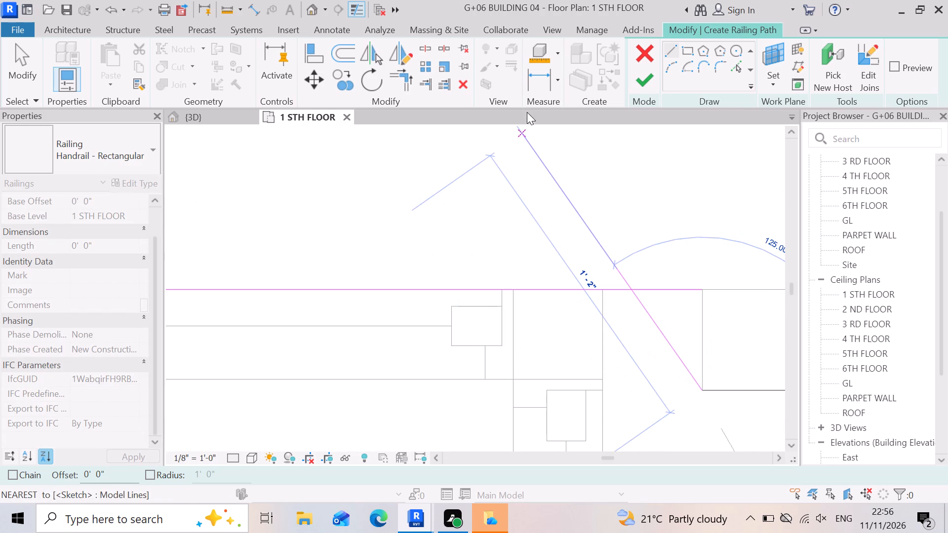
click(638, 78)
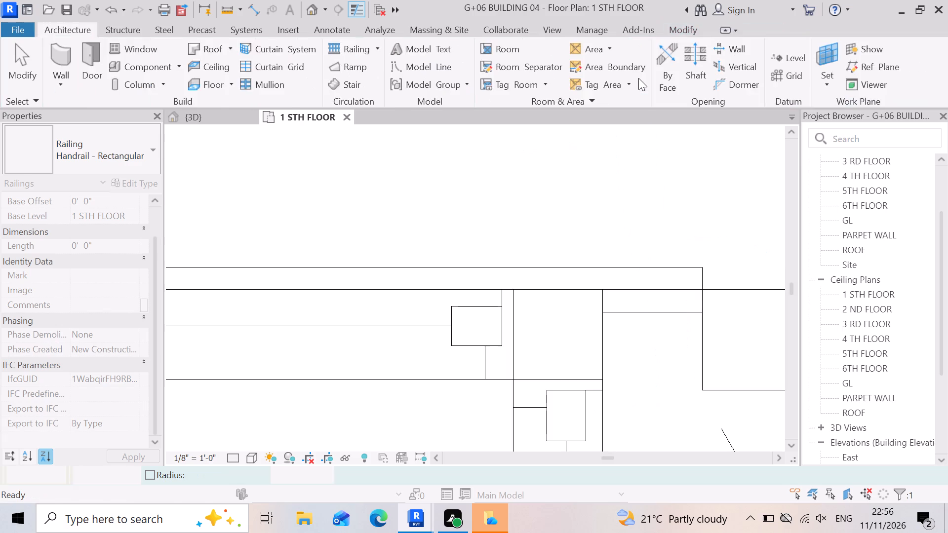
Nudge the 4.5" wall to the right of the third bay window, above the staircase, leftward by about 9" toward the bay.
scroll(477, 263, down, 8)
scroll(429, 325, down, 7)
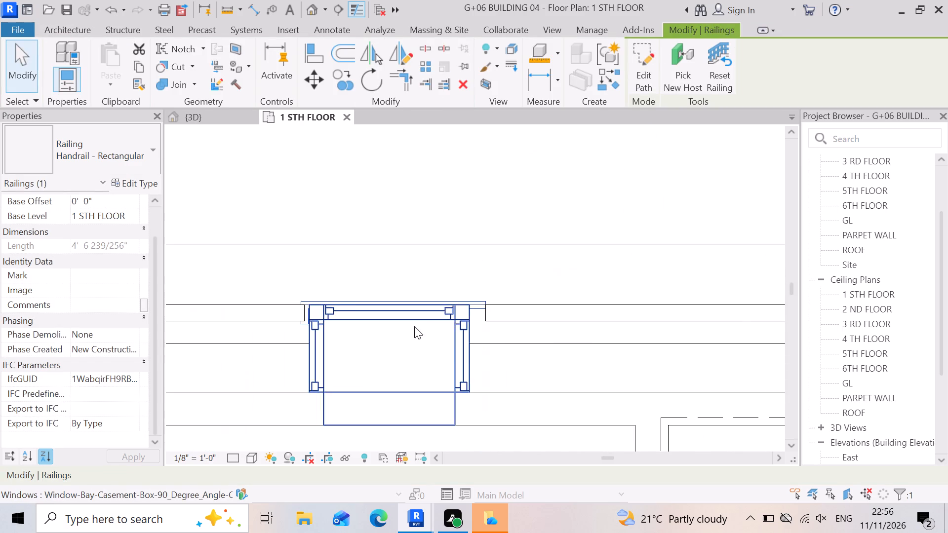
scroll(414, 326, down, 7)
scroll(321, 309, down, 3)
scroll(491, 349, up, 2)
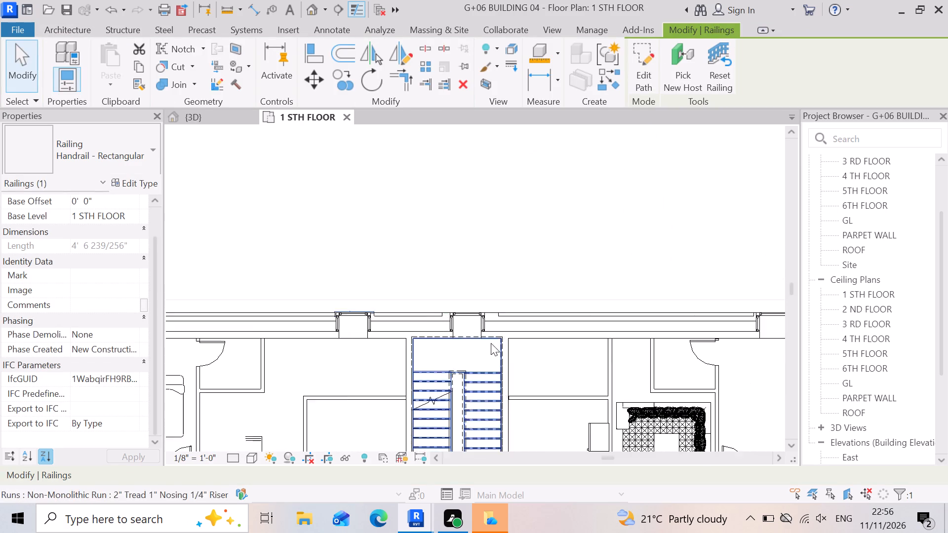
scroll(491, 343, up, 10)
click(560, 354)
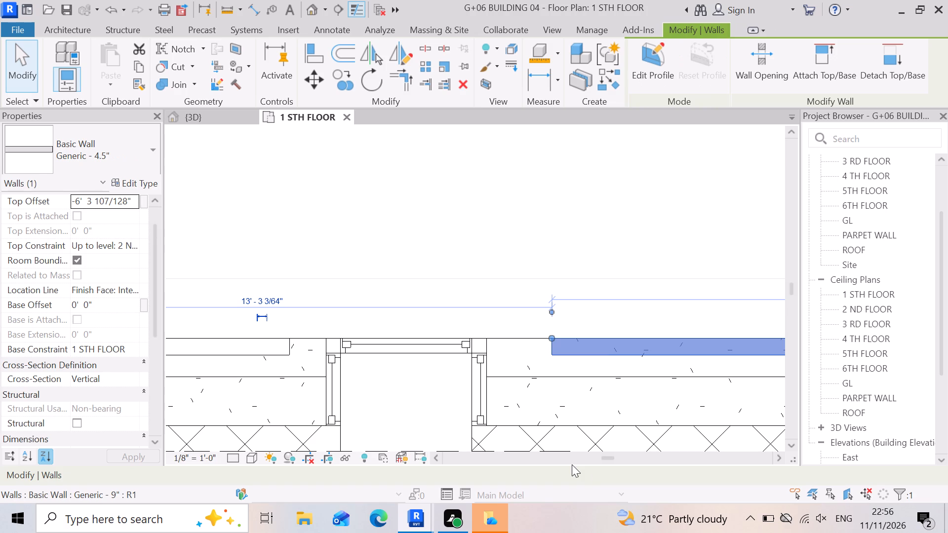
key(Left)
key(Left)
key(Left)
key(Left)
key(Left)
key(Left)
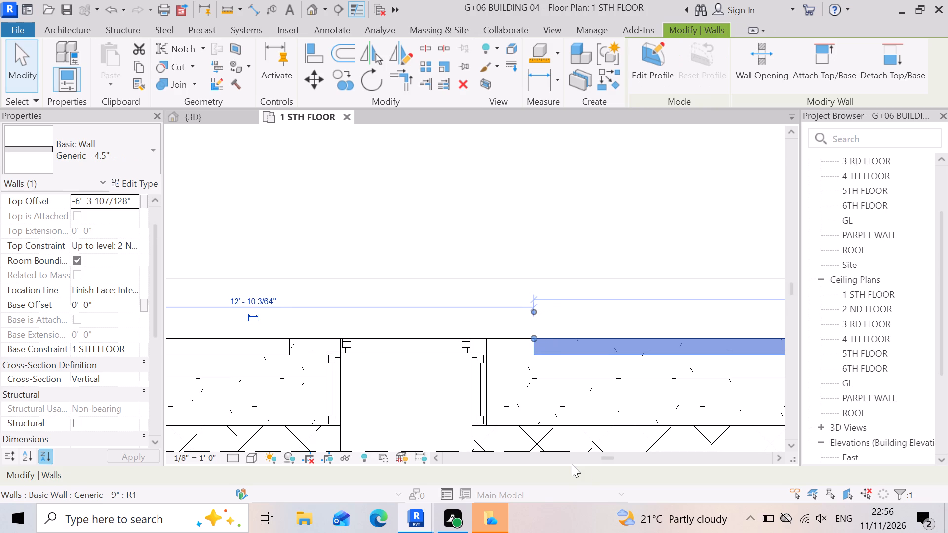
key(Left)
key(Left)
key(Left)
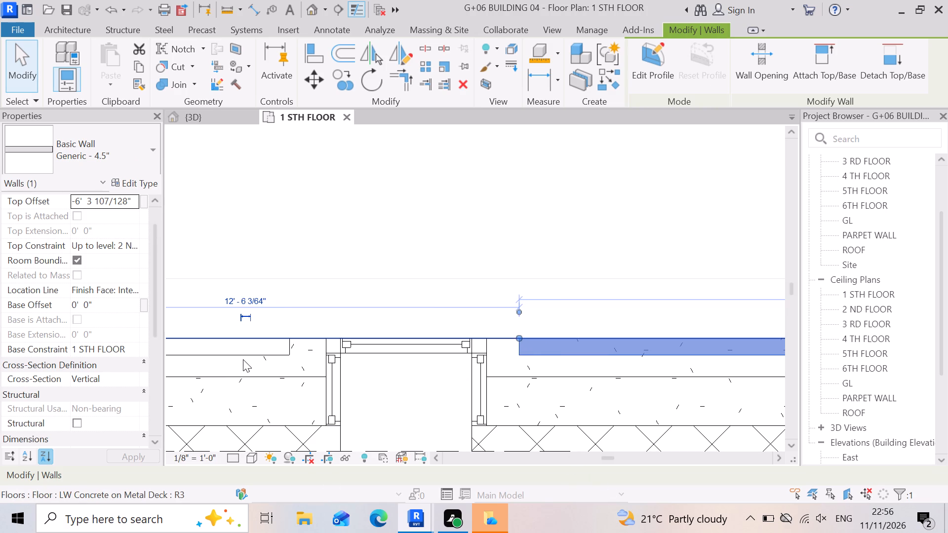
click(541, 254)
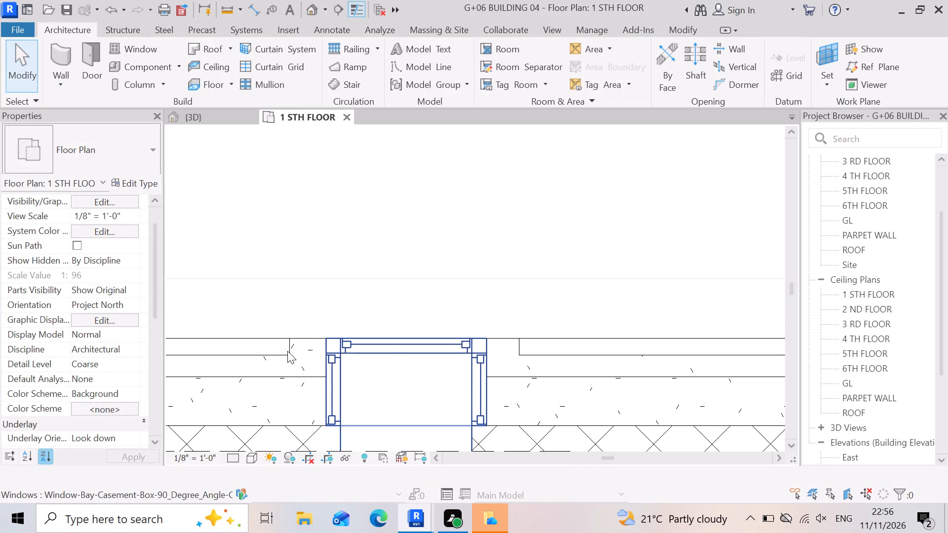
Nudge the 4.5" wall to the left of the third bay window rightward by about 5" toward the bay.
click(287, 351)
scroll(548, 354, down, 3)
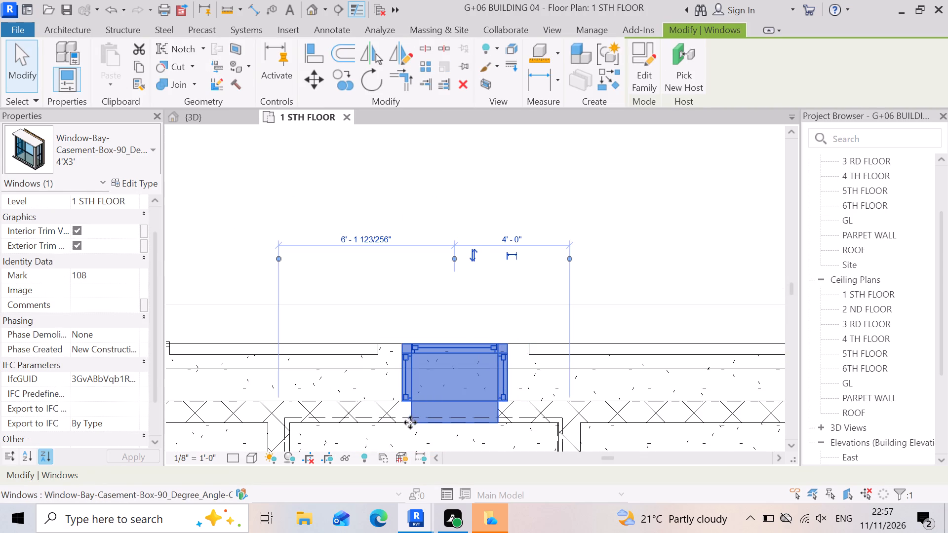
key(Escape)
click(359, 358)
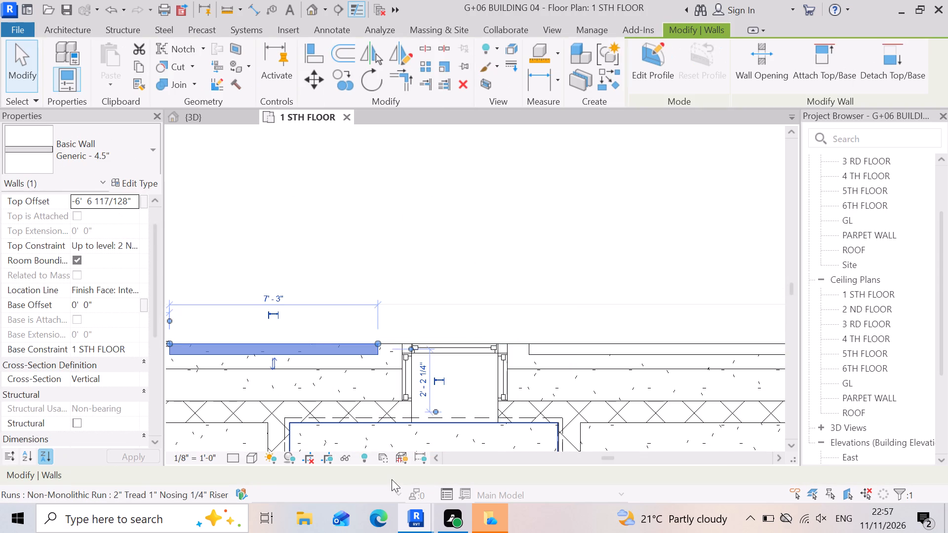
key(Right)
key(Right)
key(Right)
key(Right)
key(Right)
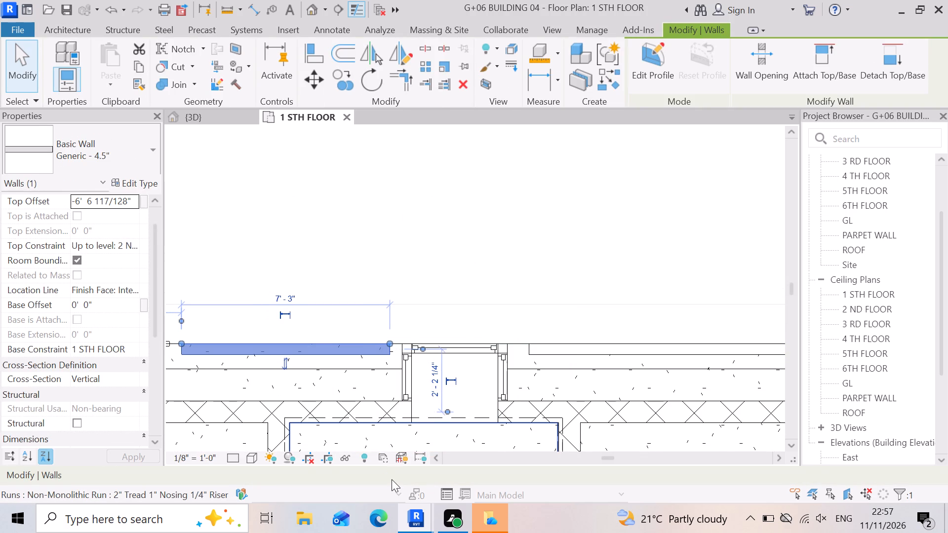
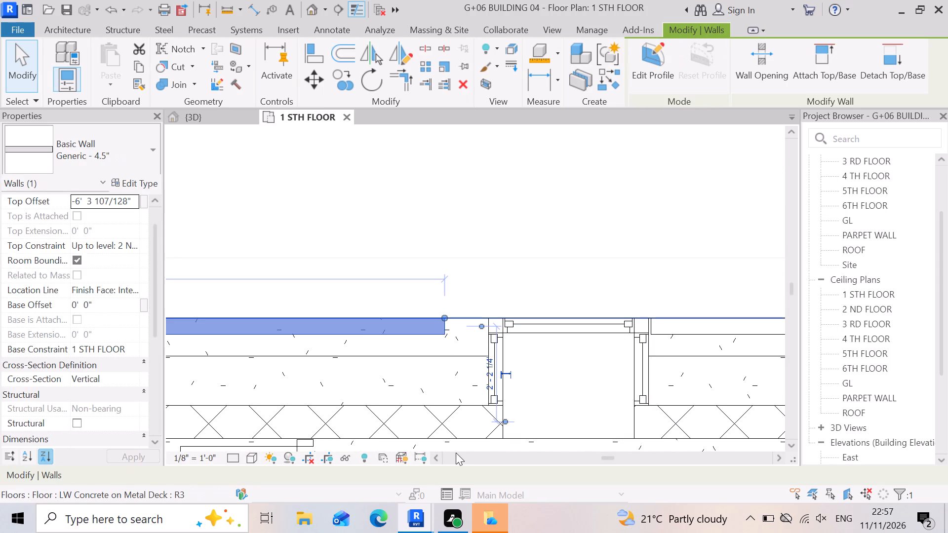
Nudge the selected Generic - 4.5" wall to the right in small increments, bringing its end closer to the bay window.
key(Right)
key(Right)
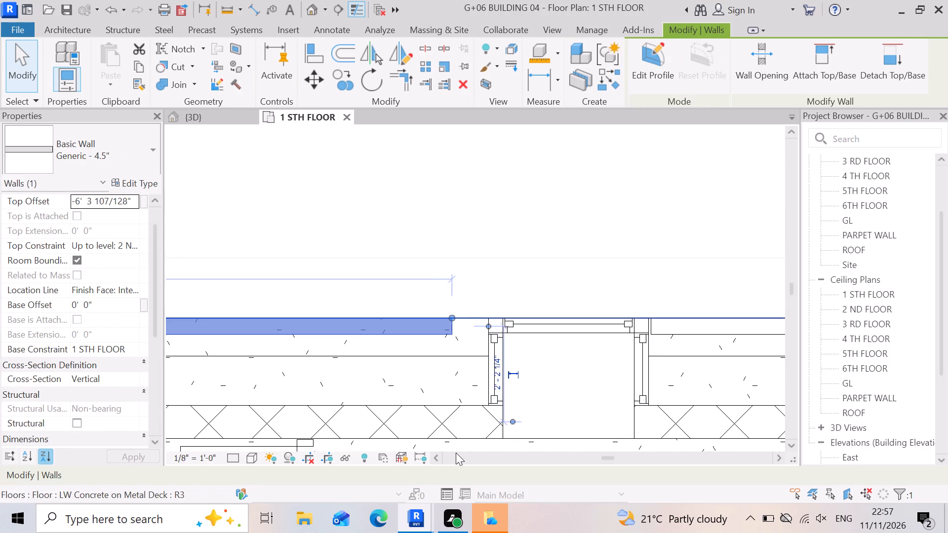
key(Right)
key(Right)
key(Right)
key(Right)
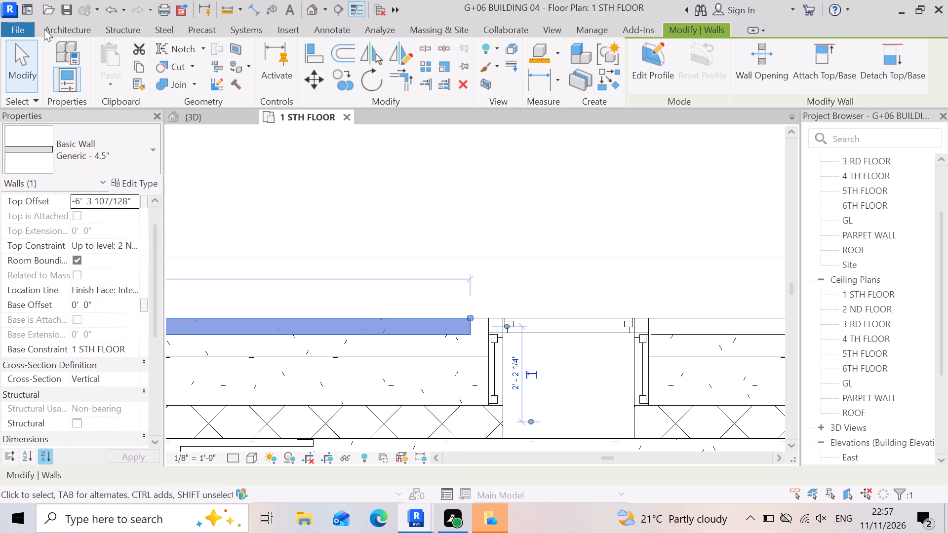
Start a Handrail - Rectangular railing on 1 STH FLOOR and sketch a 0' 4 1/2" path segment across the wall's end beside the bay window.
click(56, 29)
click(349, 47)
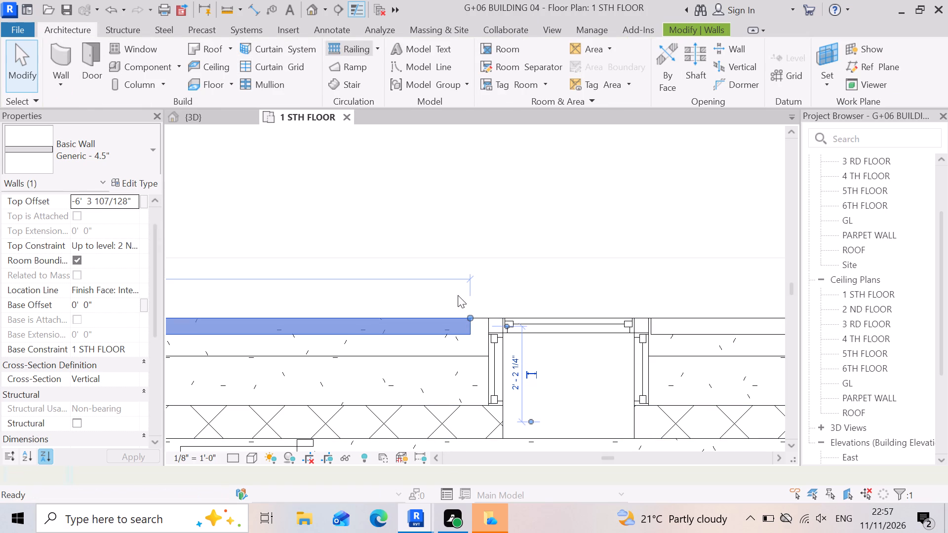
scroll(480, 345, up, 5)
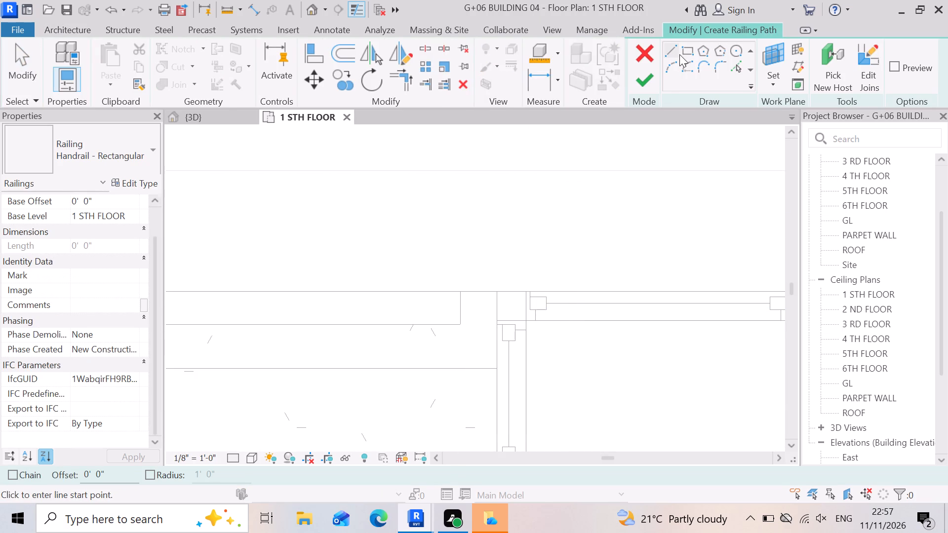
click(669, 43)
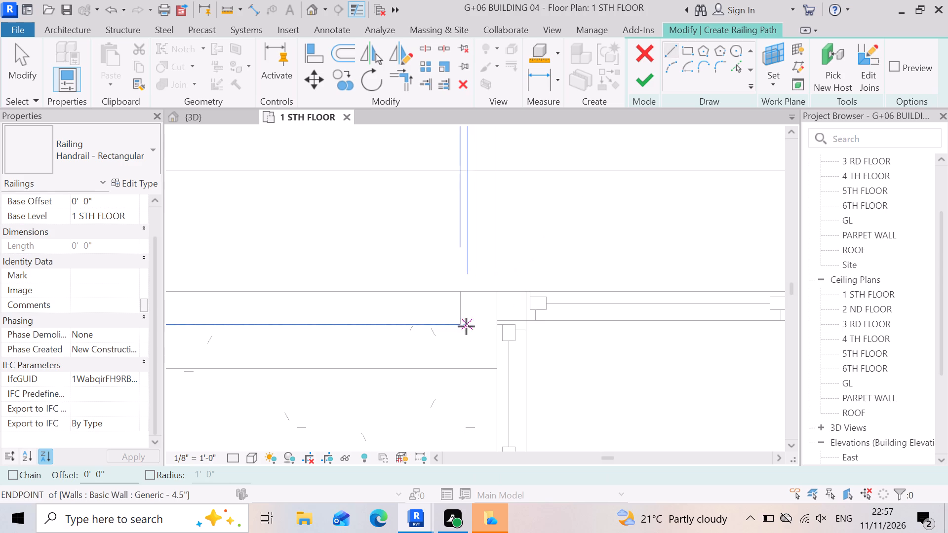
click(466, 327)
click(466, 292)
scroll(465, 294, down, 4)
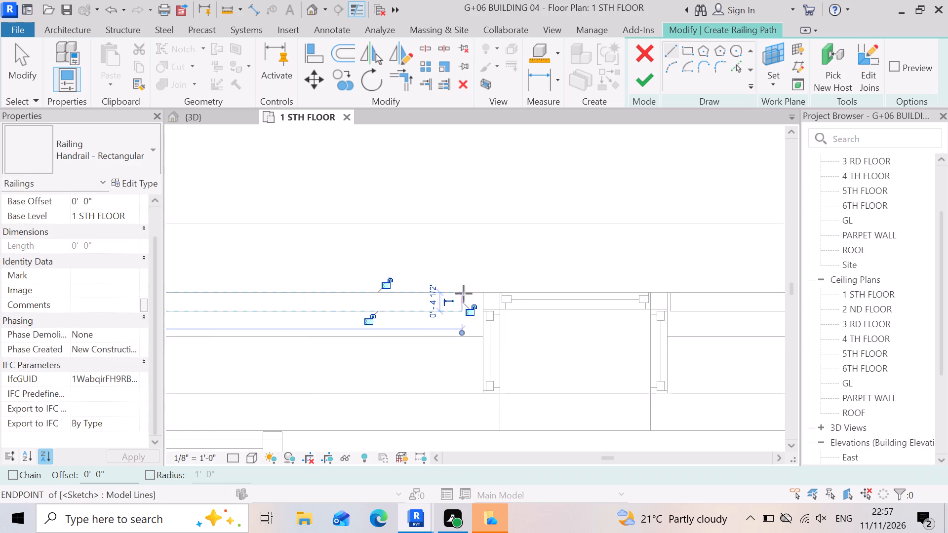
Extend the railing path along the floor edge past the bay window to the opposite wall end and finish it, about 4' 6" long overall.
scroll(583, 299, down, 4)
scroll(653, 296, up, 8)
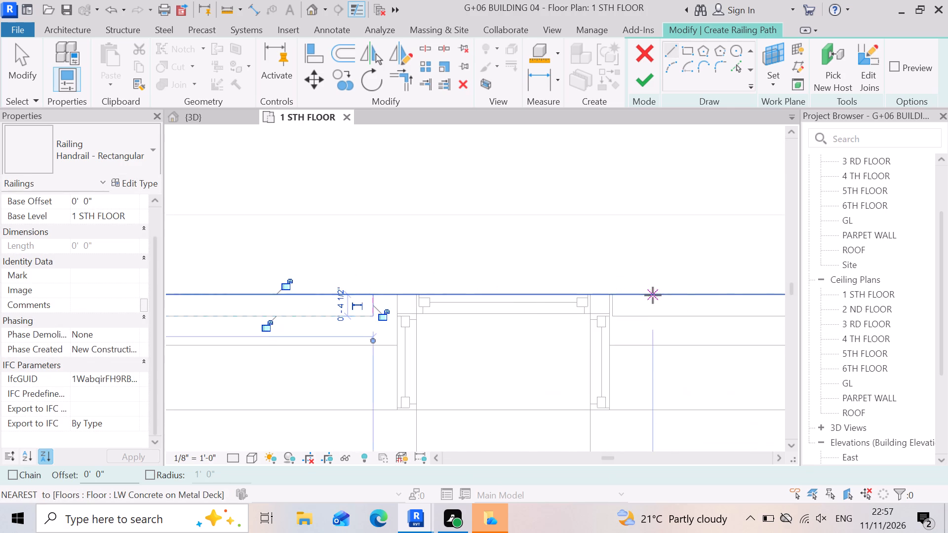
scroll(592, 317, up, 5)
scroll(599, 285, down, 3)
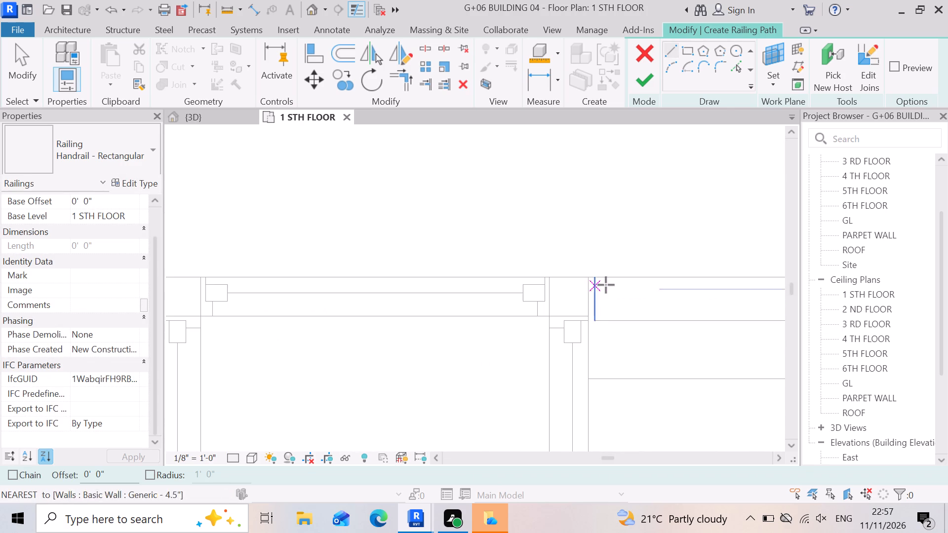
scroll(482, 281, down, 8)
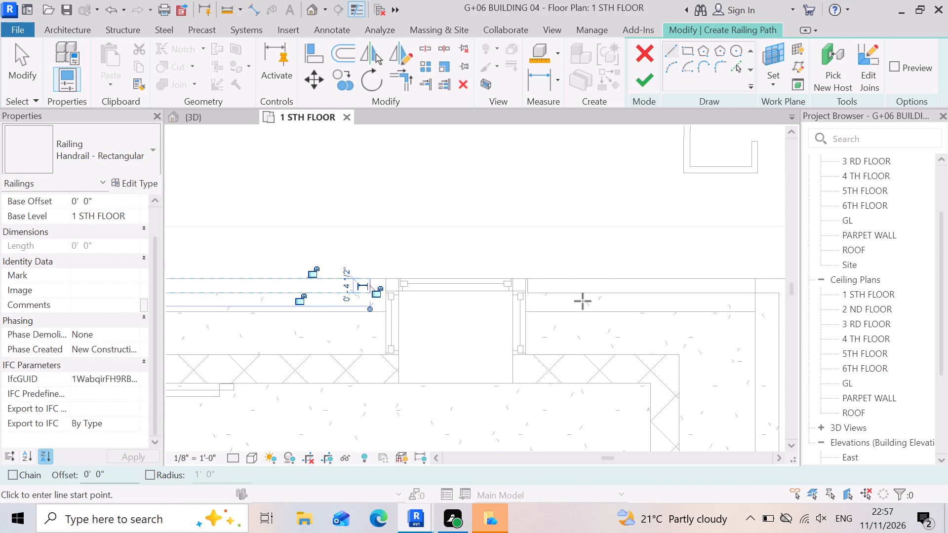
scroll(528, 286, up, 3)
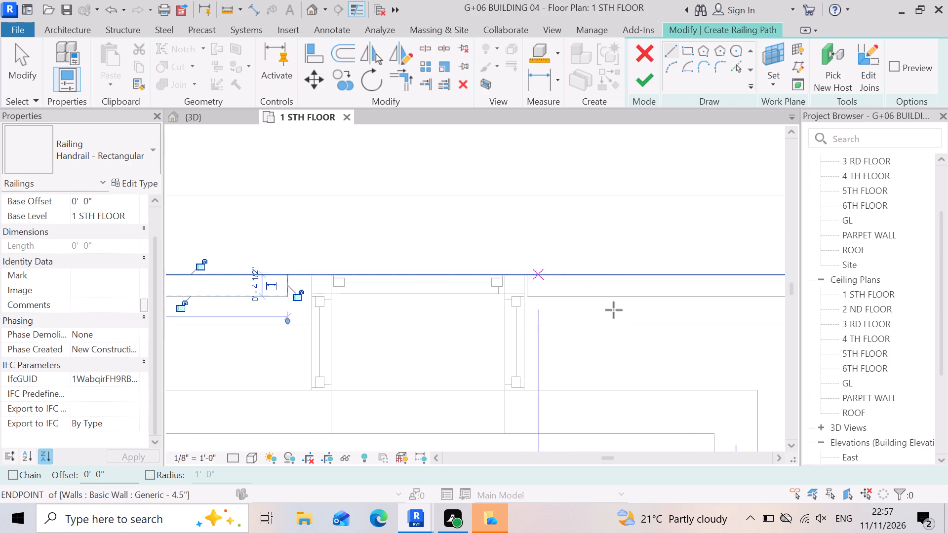
key(Escape)
scroll(671, 323, down, 4)
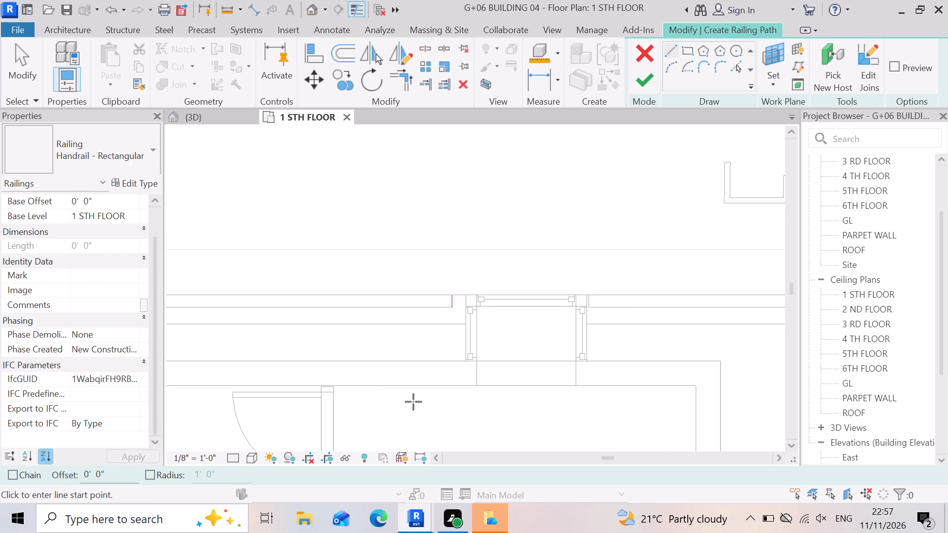
scroll(457, 281, up, 12)
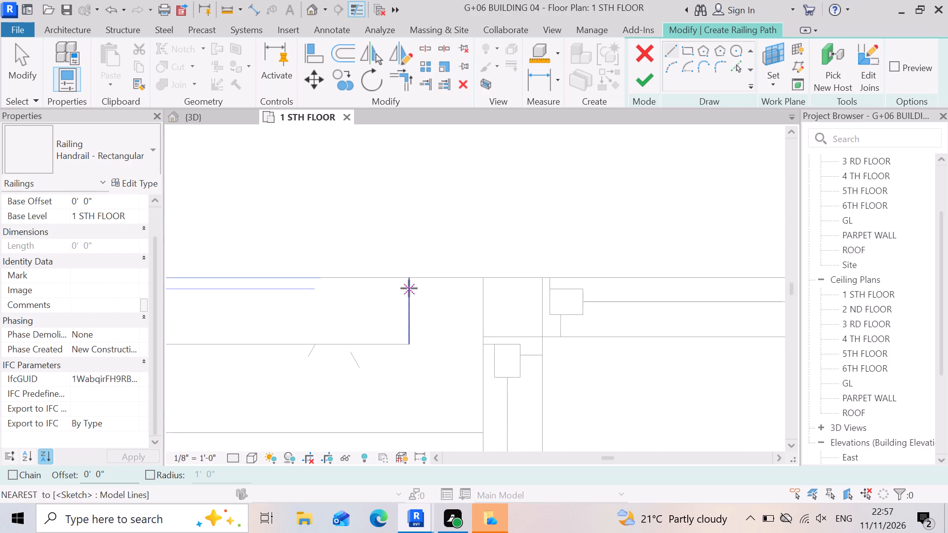
click(405, 277)
scroll(396, 282, down, 4)
scroll(545, 286, down, 4)
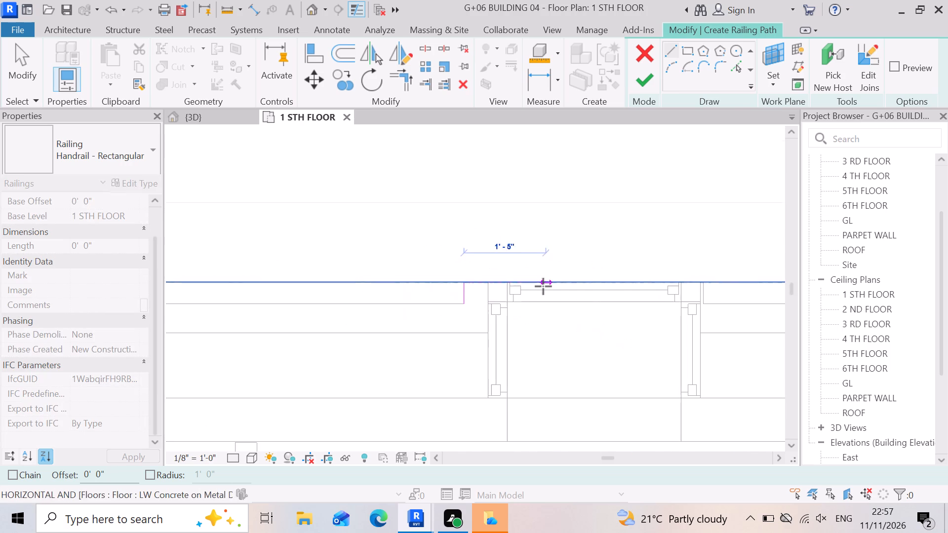
scroll(718, 279, up, 11)
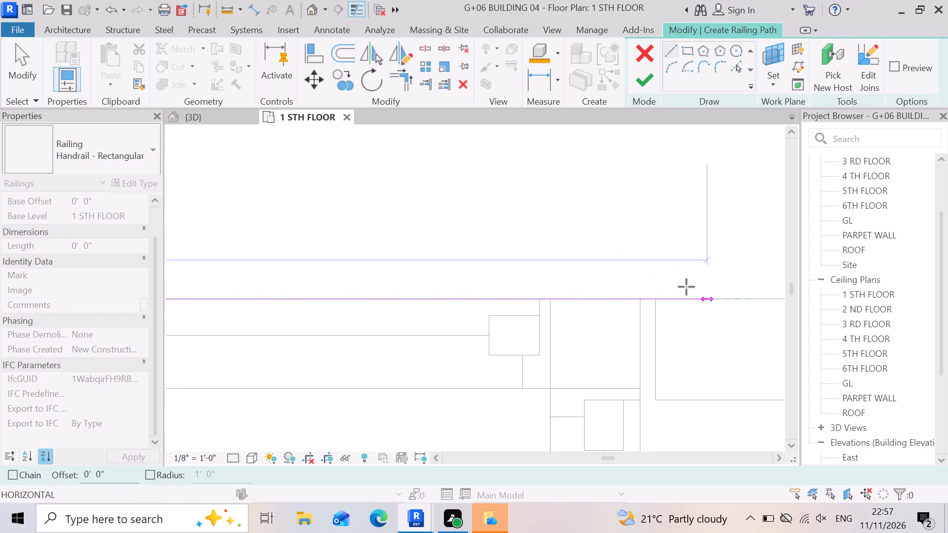
click(655, 293)
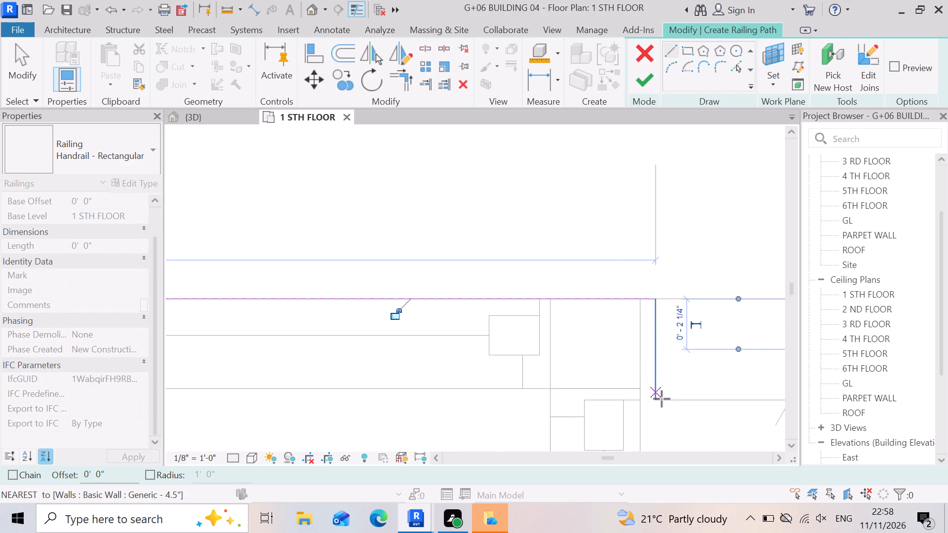
click(662, 398)
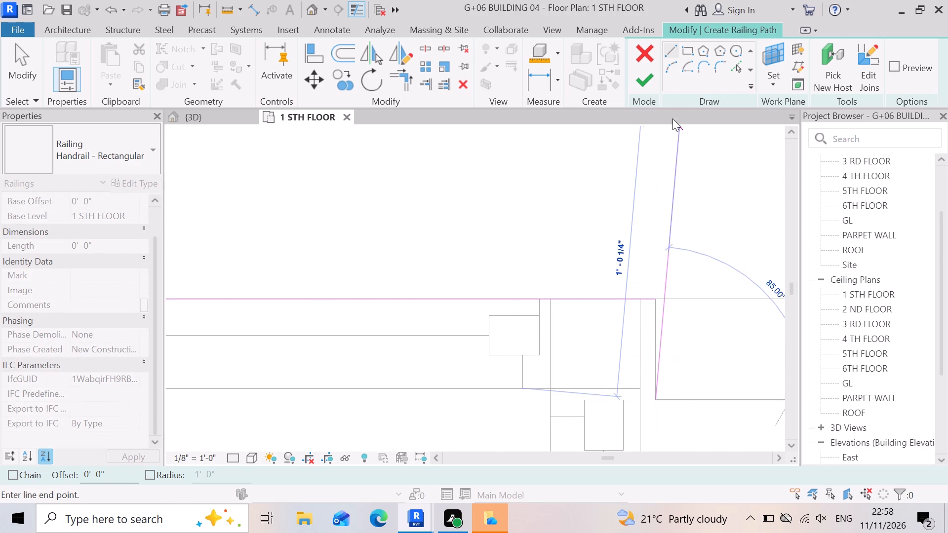
click(641, 82)
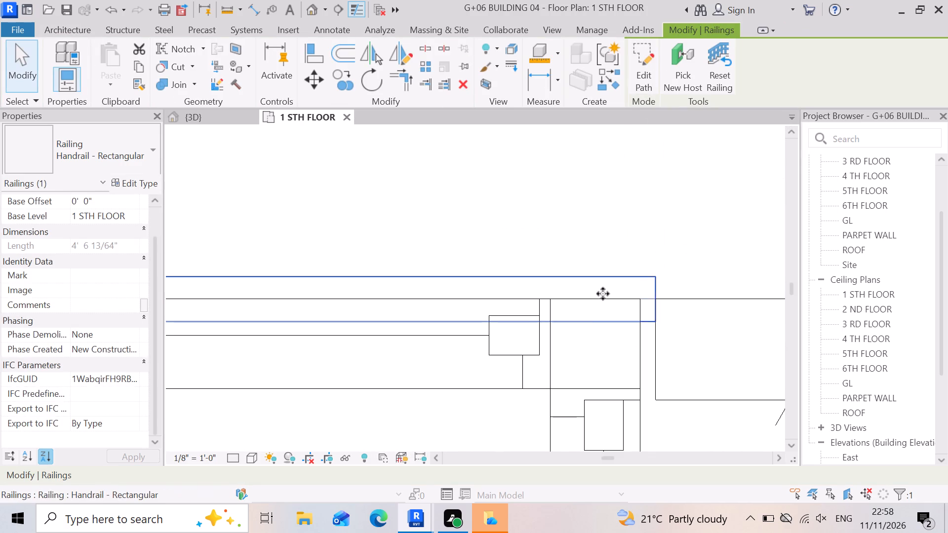
Select the existing U-shaped railing that stands outside the building near its upper-right corner.
scroll(589, 297, down, 20)
scroll(589, 297, down, 3)
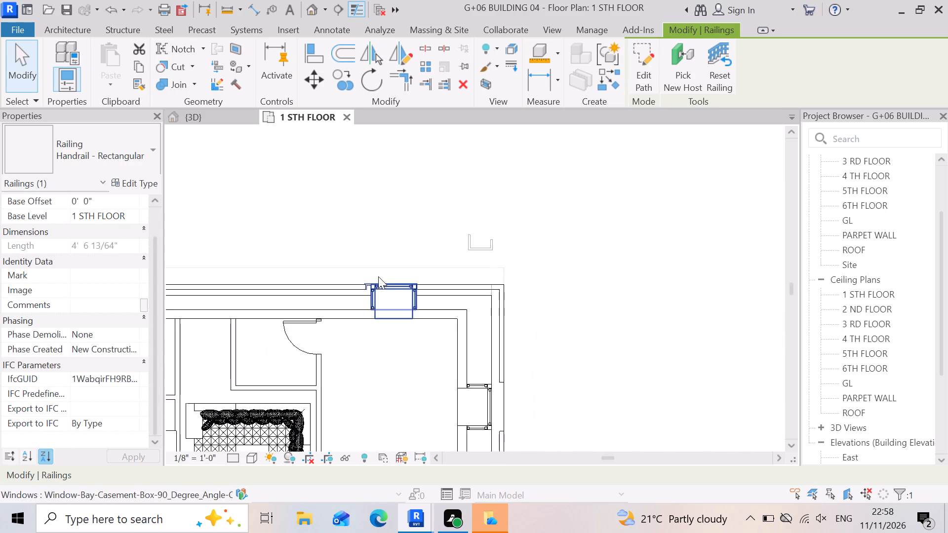
scroll(651, 189, down, 2)
scroll(495, 233, up, 8)
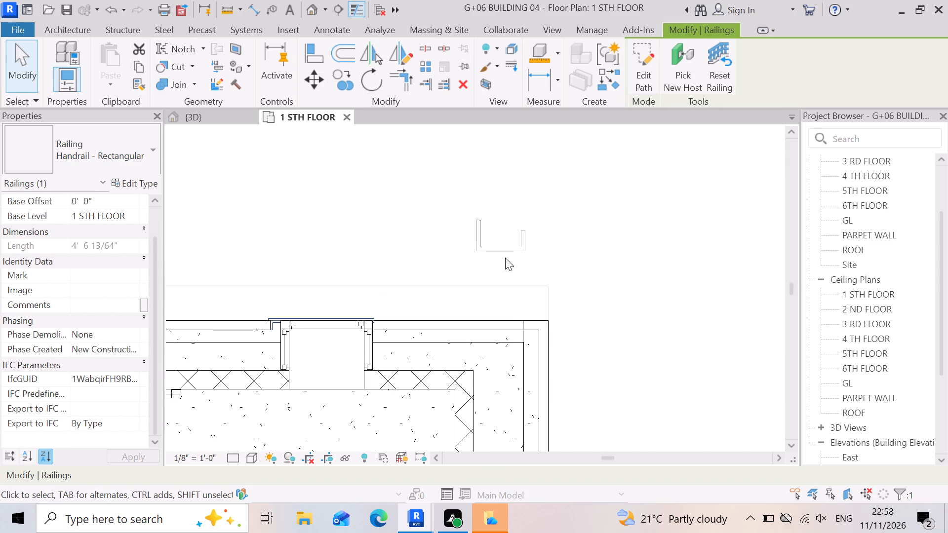
scroll(548, 255, down, 9)
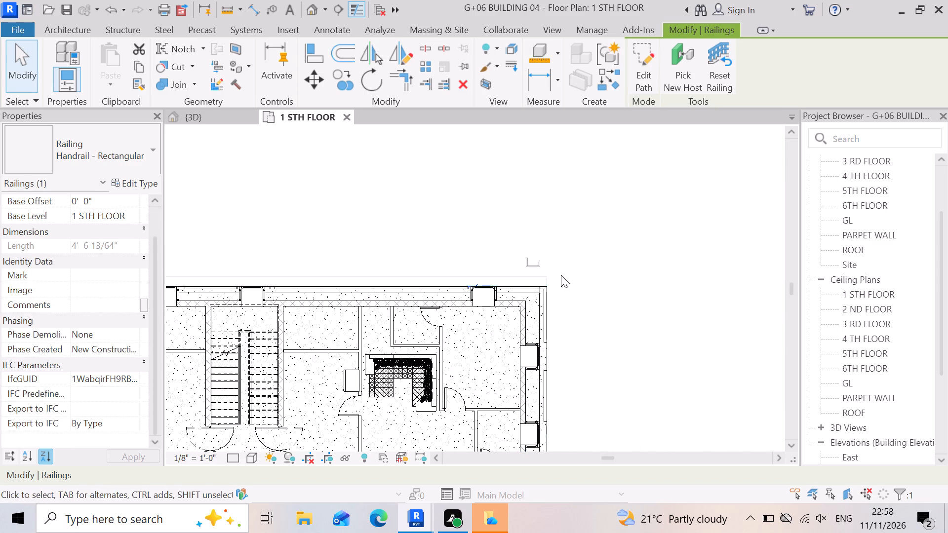
scroll(537, 272, up, 6)
click(540, 259)
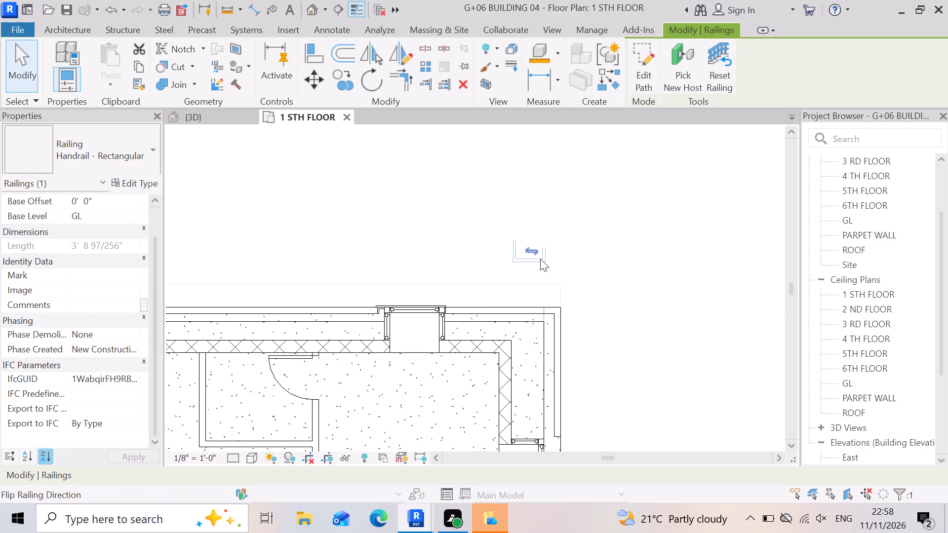
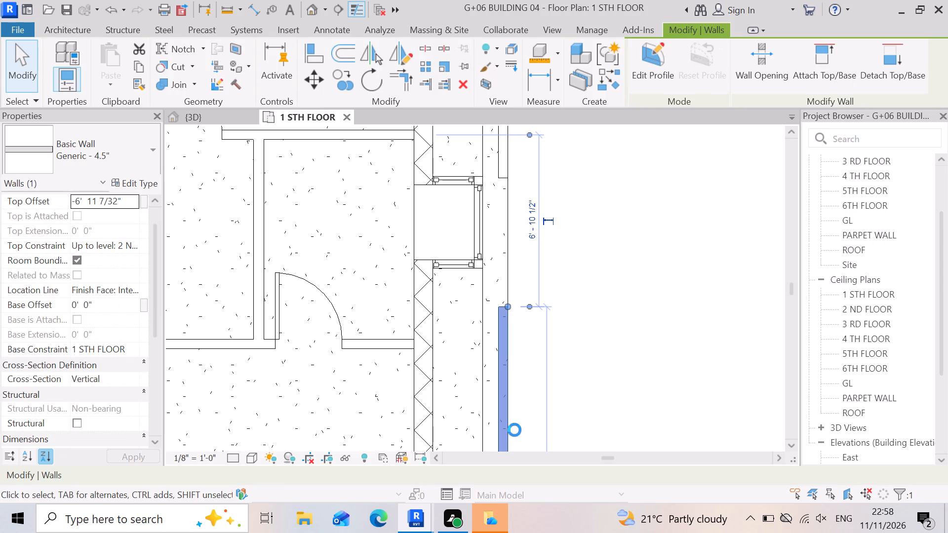
Nudge the selected Generic - 4.5" wall's upper end closer to the bay window, reaching the 5' 7 1/2" spacing, and deselect it.
key(Up)
key(Up)
key(Up)
key(Up)
key(Up)
key(Up)
key(Up)
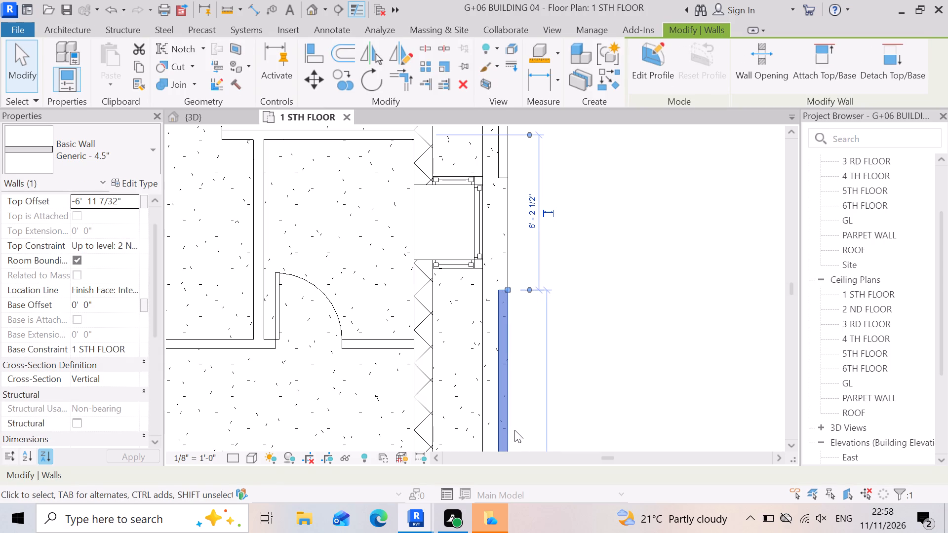
key(Up)
key(Up)
key(Up)
key(Up)
key(Up)
key(Up)
key(Up)
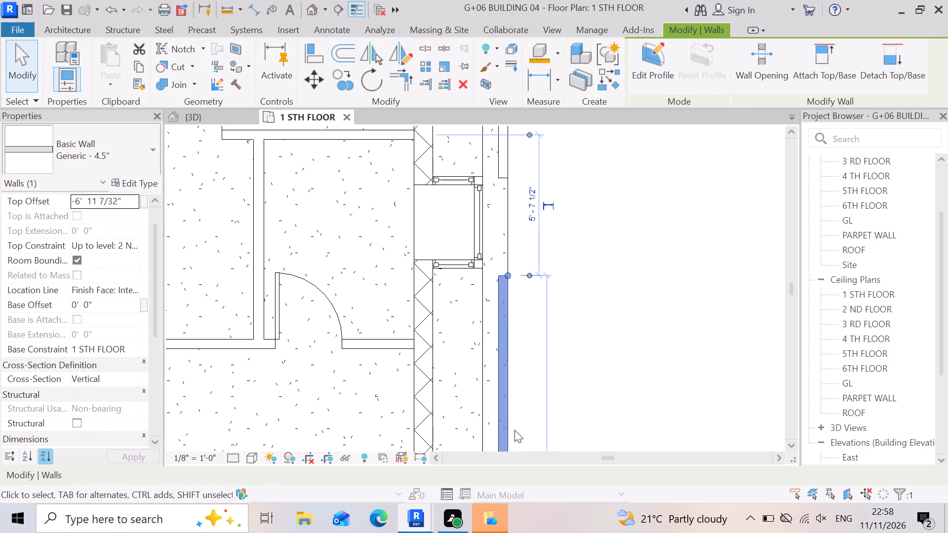
click(719, 307)
Start a Handrail - Rectangular railing on 1 STH FLOOR and sketch a 0' 4 1/2" segment across the wall end above the bay window.
scroll(528, 148, up, 3)
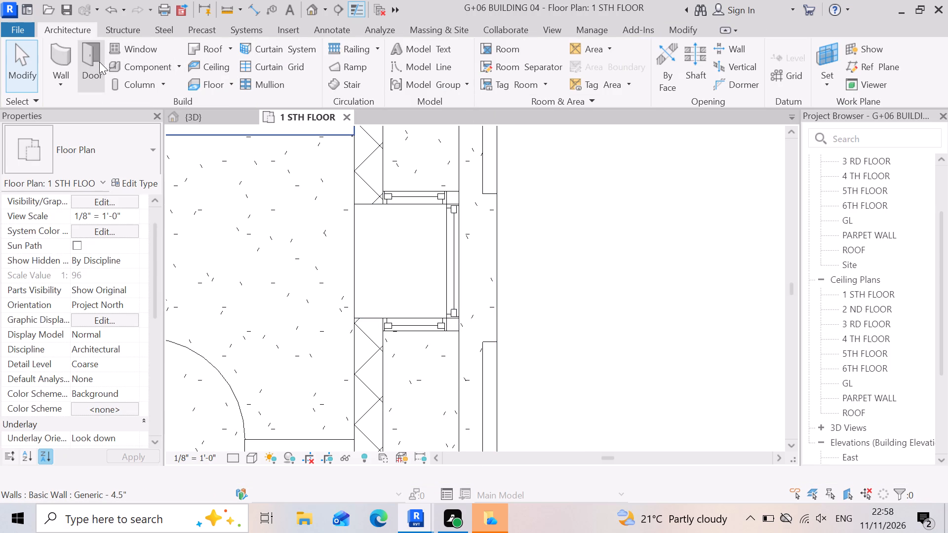
click(350, 54)
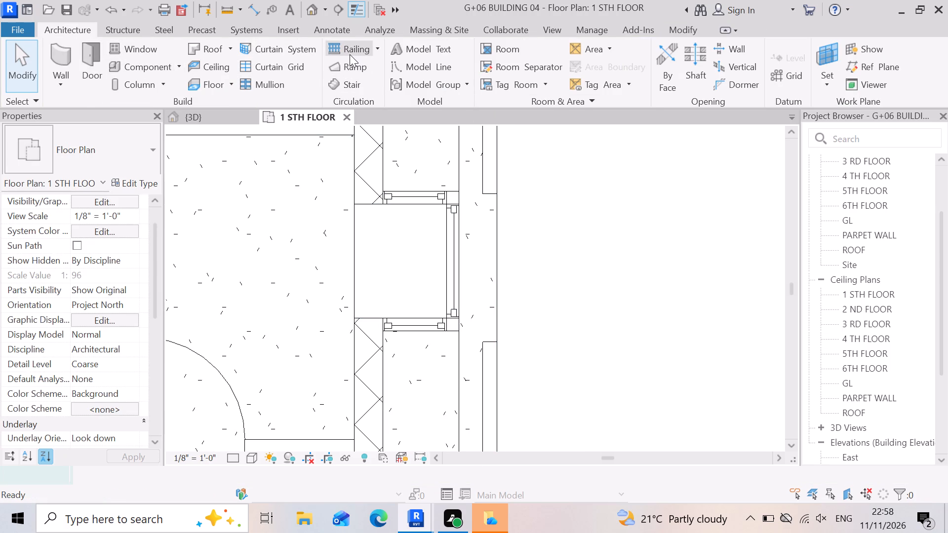
scroll(495, 224, up, 3)
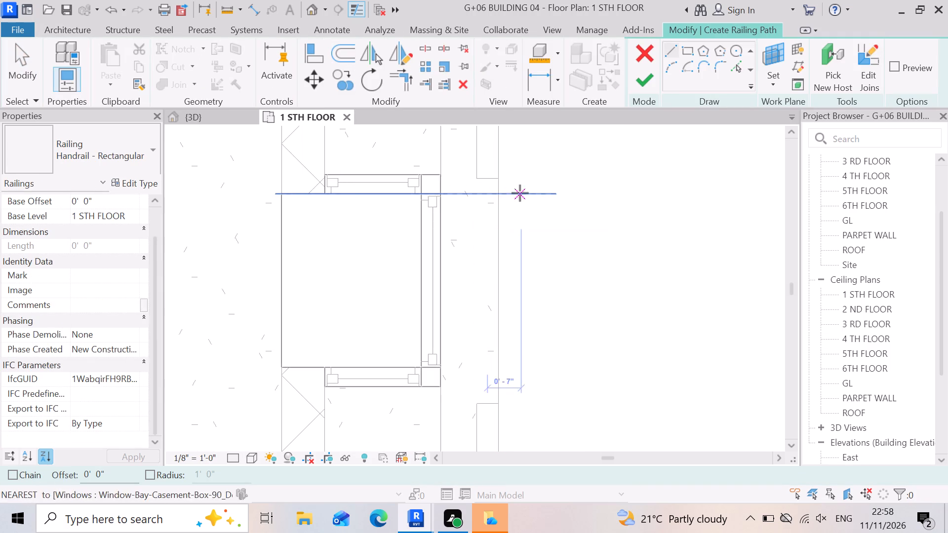
scroll(513, 184, up, 5)
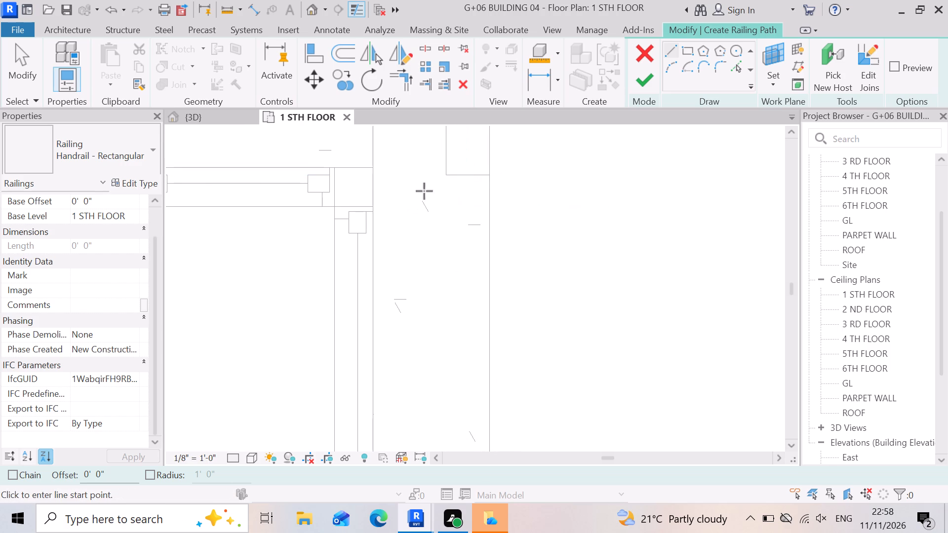
click(448, 177)
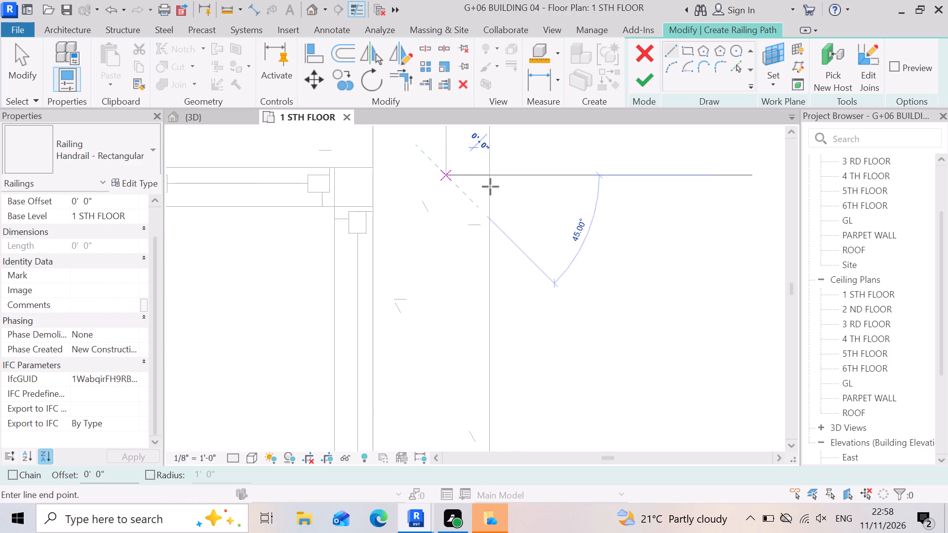
click(489, 178)
Sketch a second 0' 4 1/2" segment across the opposite wall's end below the bay window and try to finish the railing.
scroll(492, 270, down, 10)
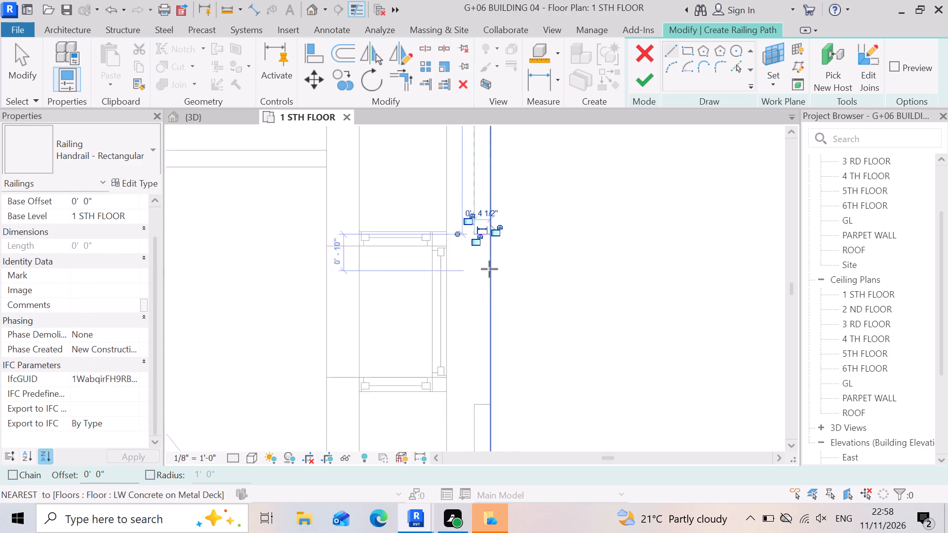
scroll(495, 376, up, 15)
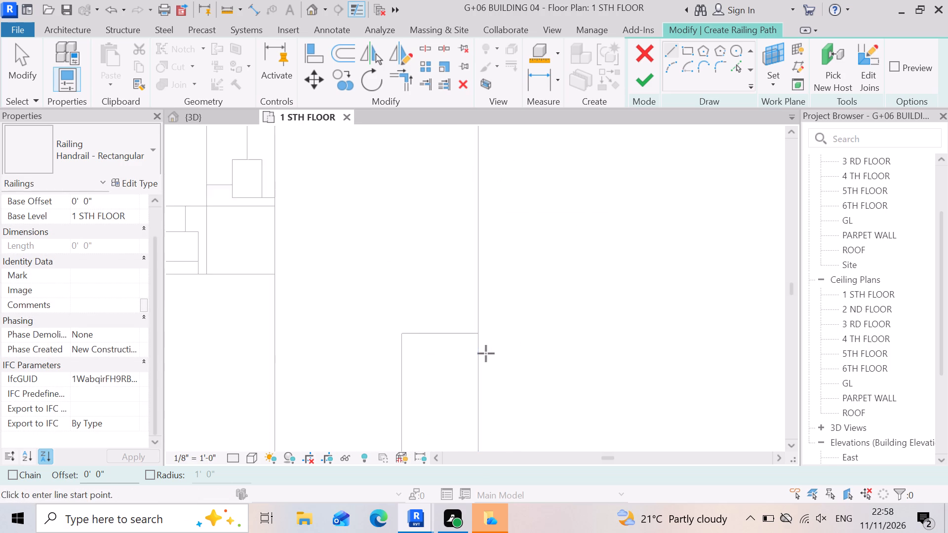
scroll(486, 353, up, 1)
click(477, 324)
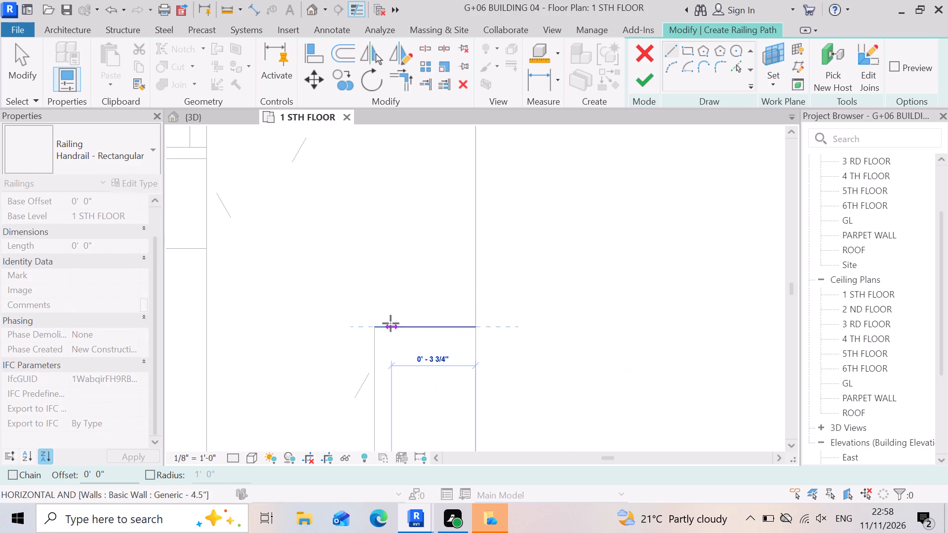
click(379, 329)
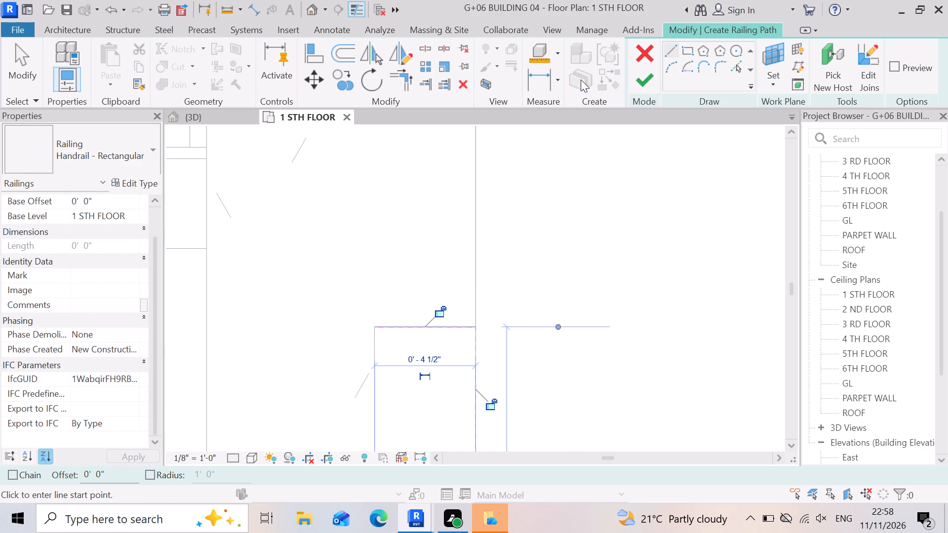
click(651, 80)
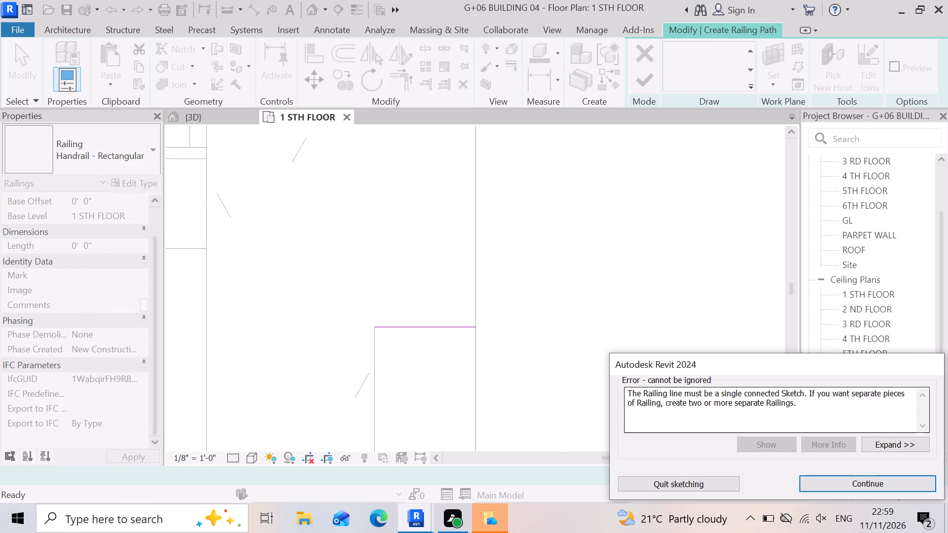
click(871, 485)
Connect the two end segments with a line about 3' 10 3/4" long along the floor's outer edge and finish the railing.
scroll(404, 332, down, 3)
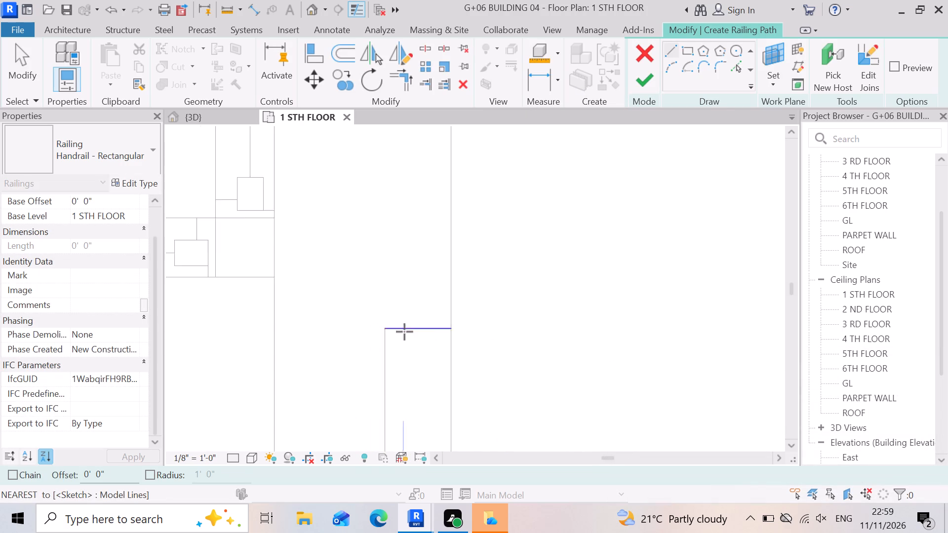
scroll(404, 332, down, 1)
click(674, 44)
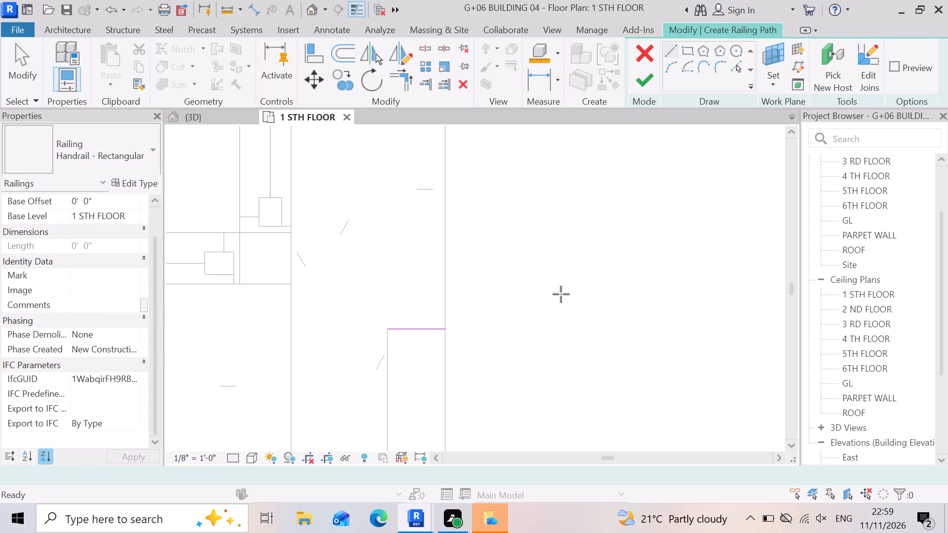
scroll(463, 318, up, 6)
click(430, 344)
scroll(459, 398, down, 6)
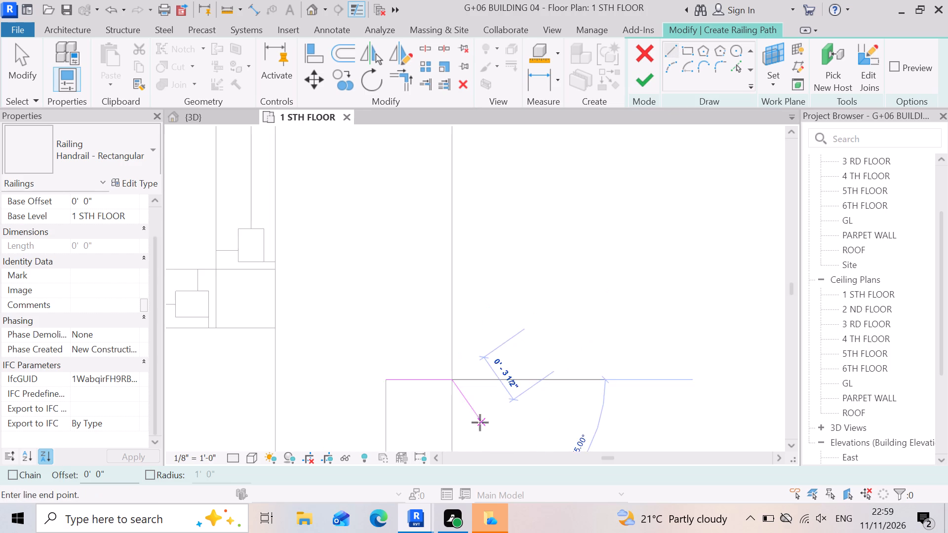
scroll(480, 422, down, 8)
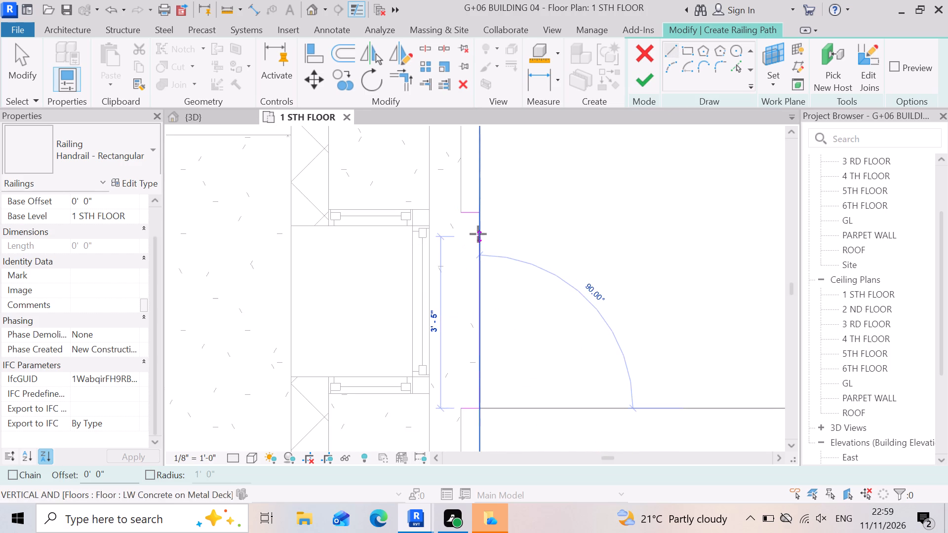
scroll(479, 227, up, 5)
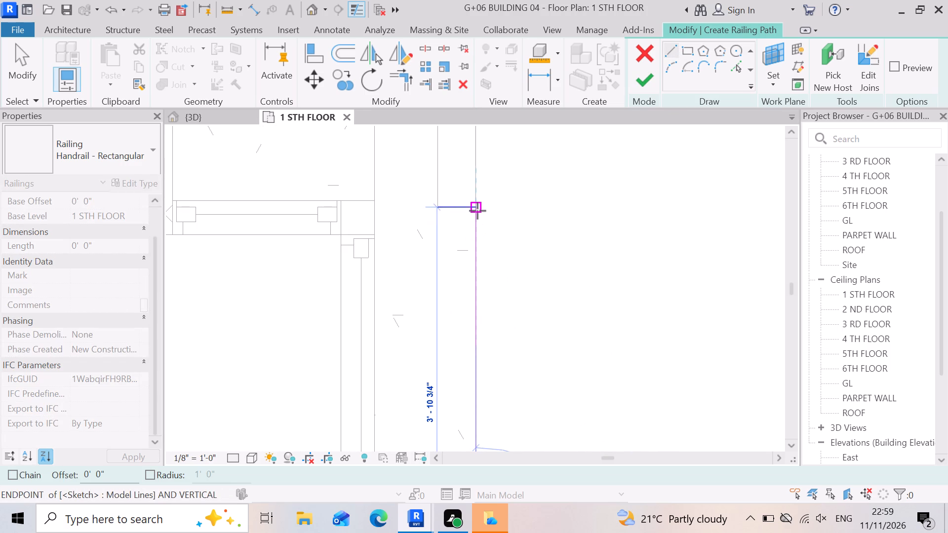
click(477, 211)
click(647, 80)
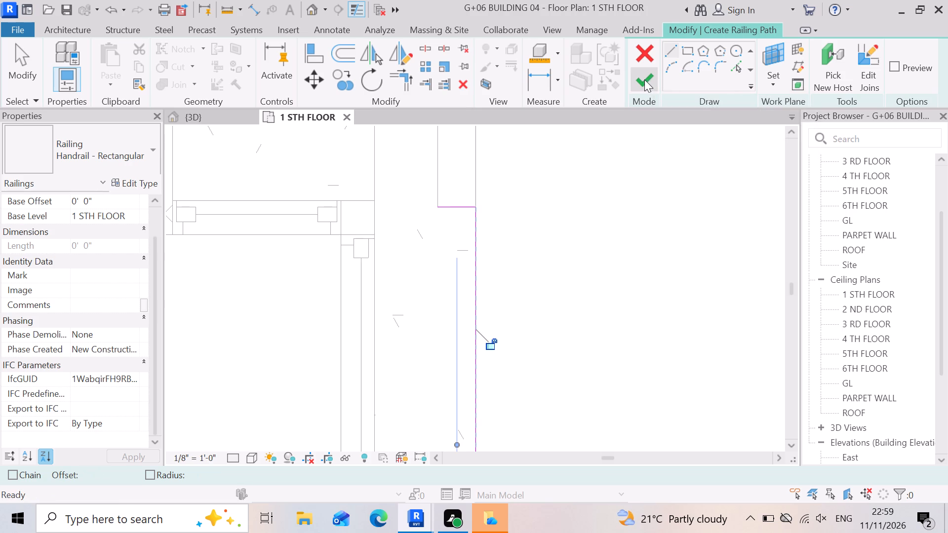
Examine the new railing and the remaining gap between the parapet walls on the building's right facade in the 3D view.
scroll(520, 214, down, 15)
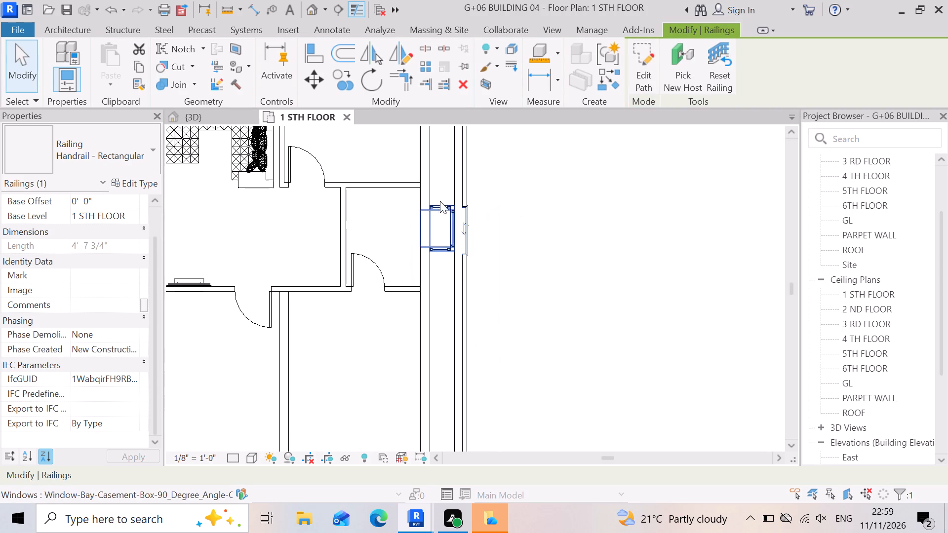
scroll(464, 224, down, 9)
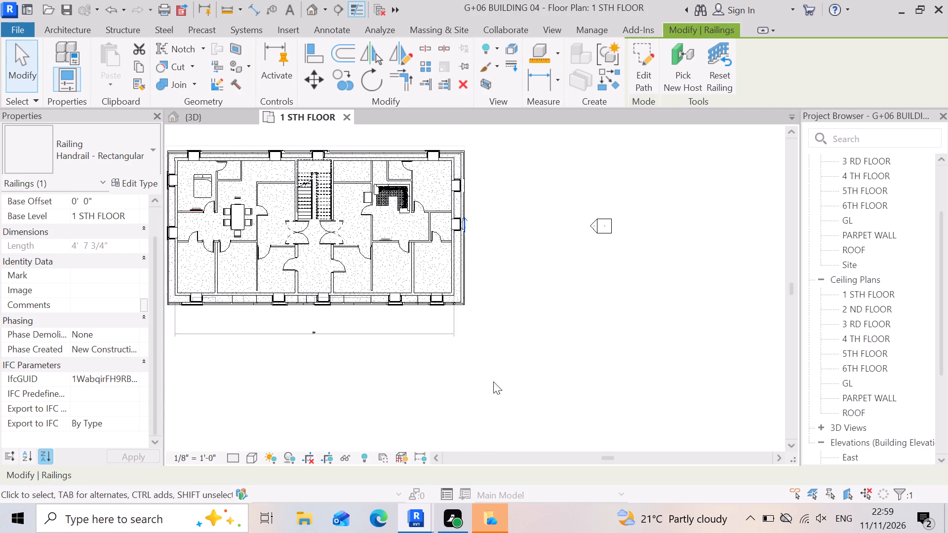
scroll(545, 361, down, 3)
scroll(482, 314, up, 6)
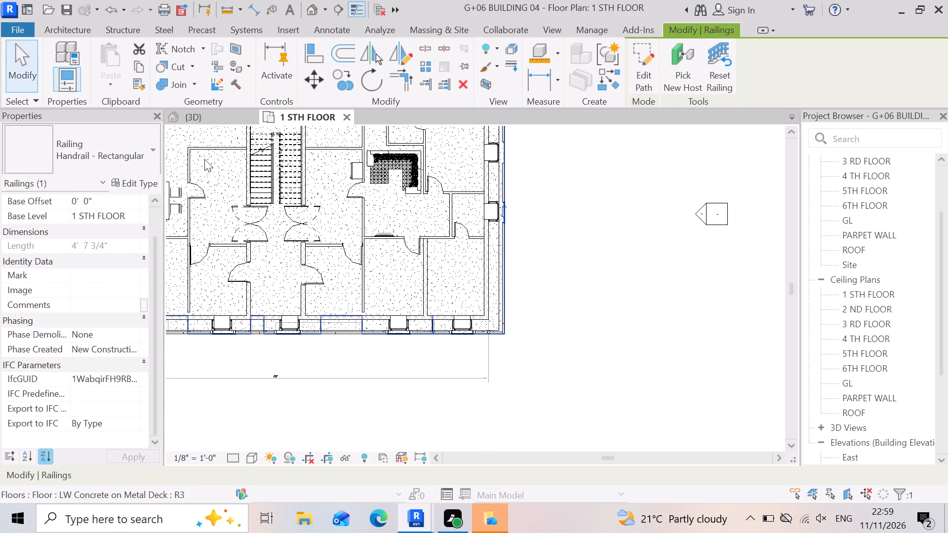
click(217, 114)
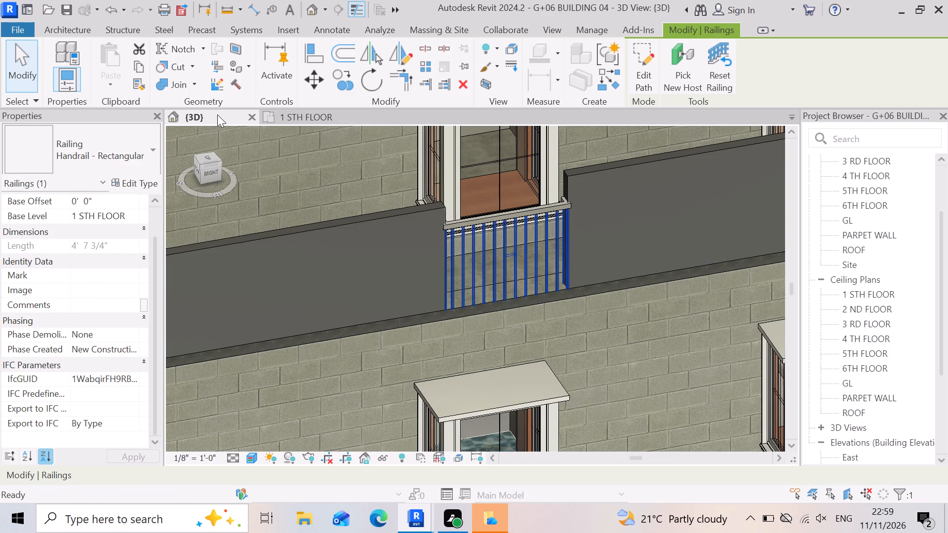
scroll(408, 273, down, 6)
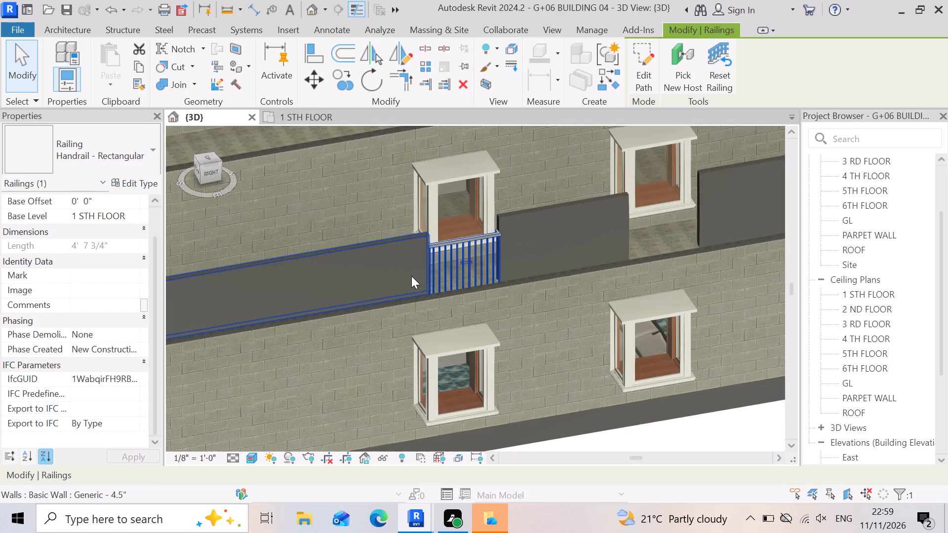
scroll(411, 276, down, 2)
scroll(619, 259, up, 6)
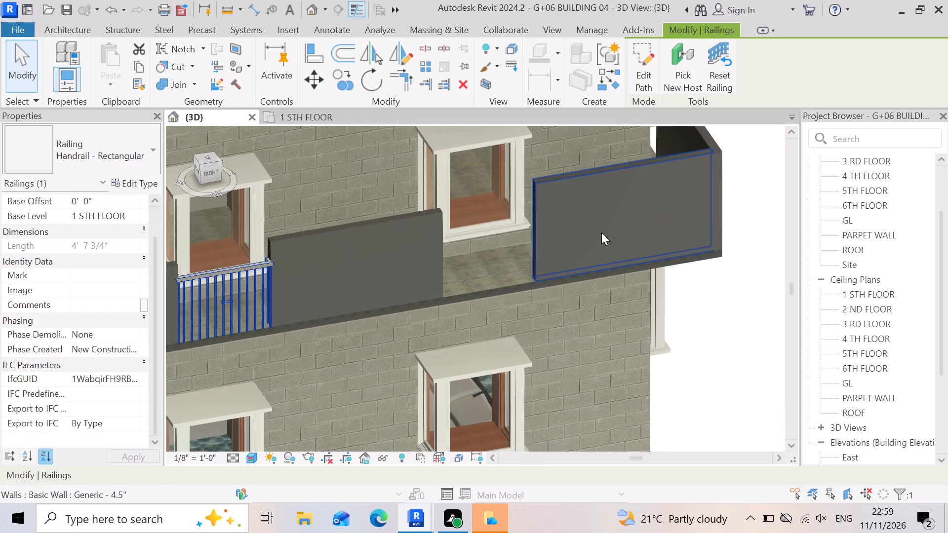
scroll(647, 278, down, 8)
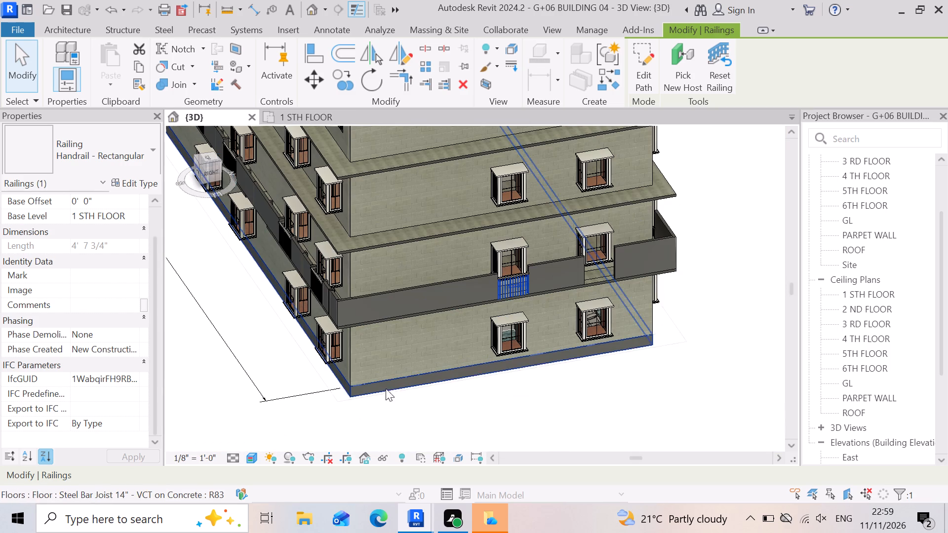
scroll(642, 300, up, 6)
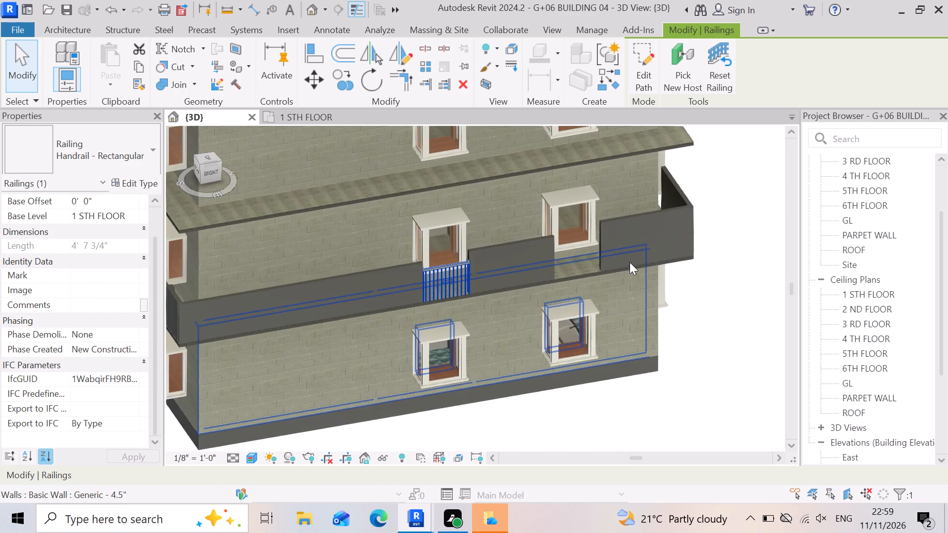
scroll(630, 262, up, 1)
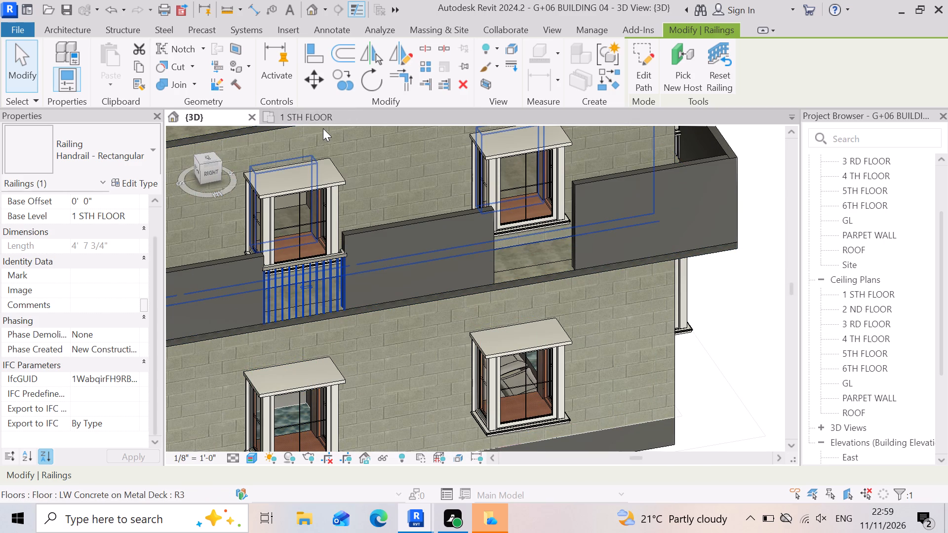
Start another railing on 1 STH FLOOR and sketch a 0' 4 1/2" segment across the wall end above the next bay window.
click(314, 112)
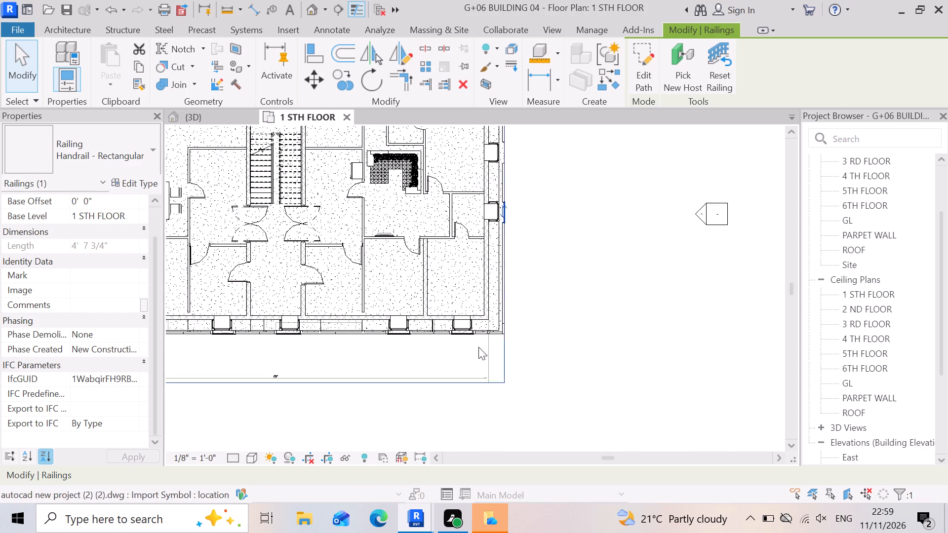
scroll(472, 343, up, 3)
scroll(599, 408, down, 7)
scroll(592, 320, up, 2)
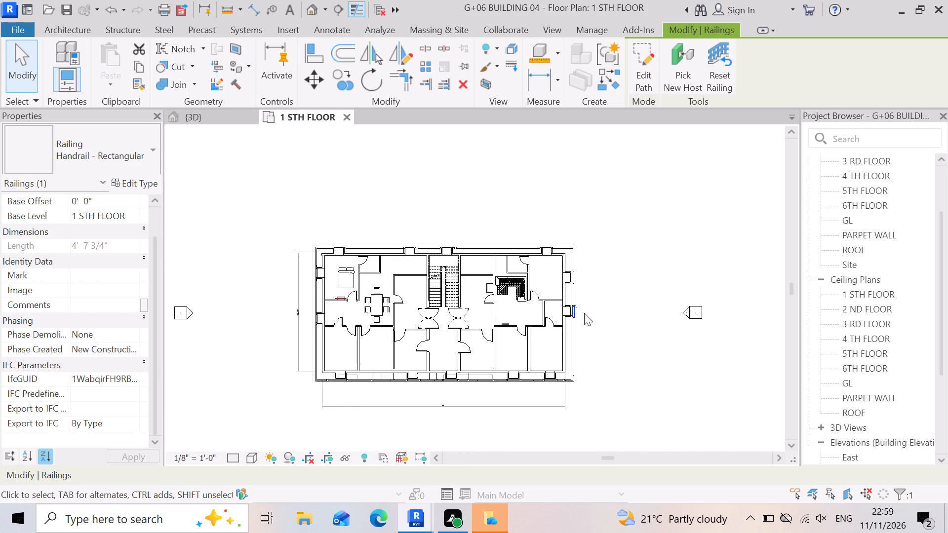
scroll(574, 266, up, 11)
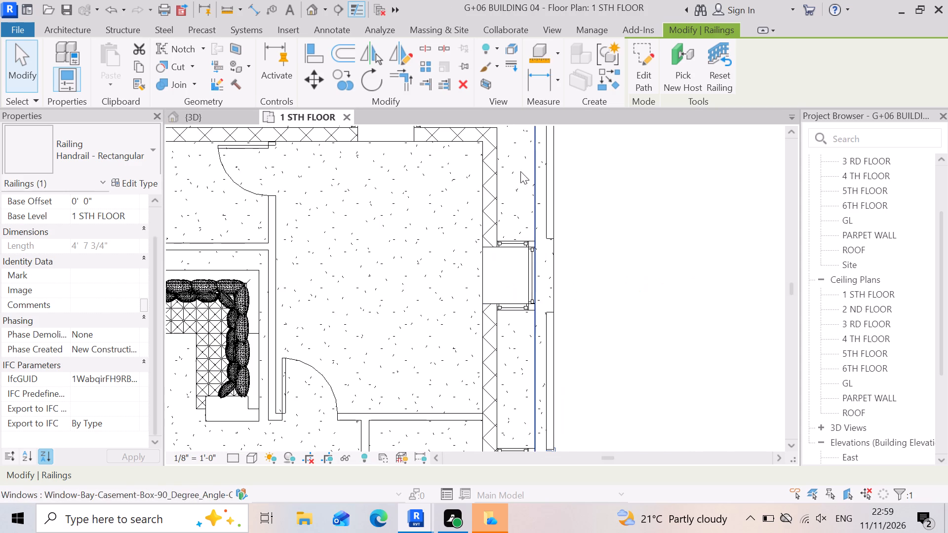
click(60, 26)
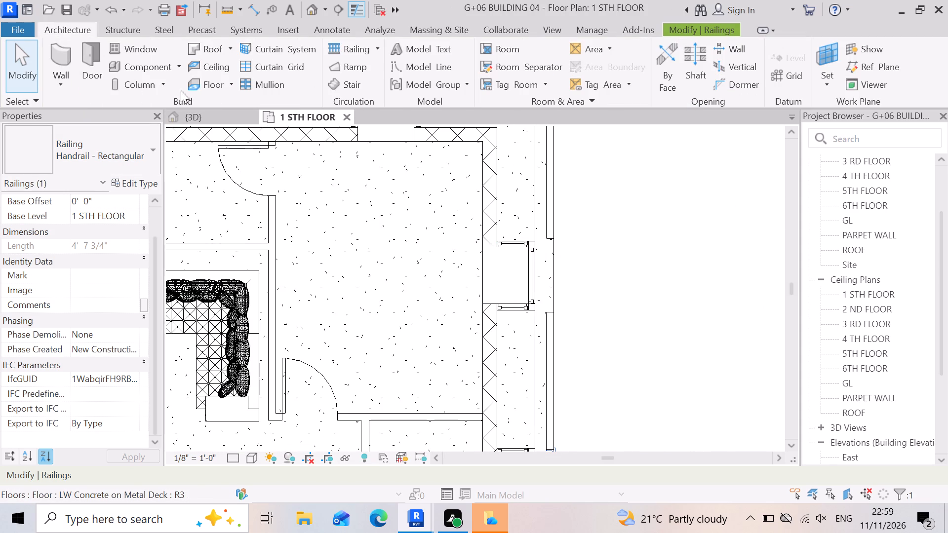
click(349, 51)
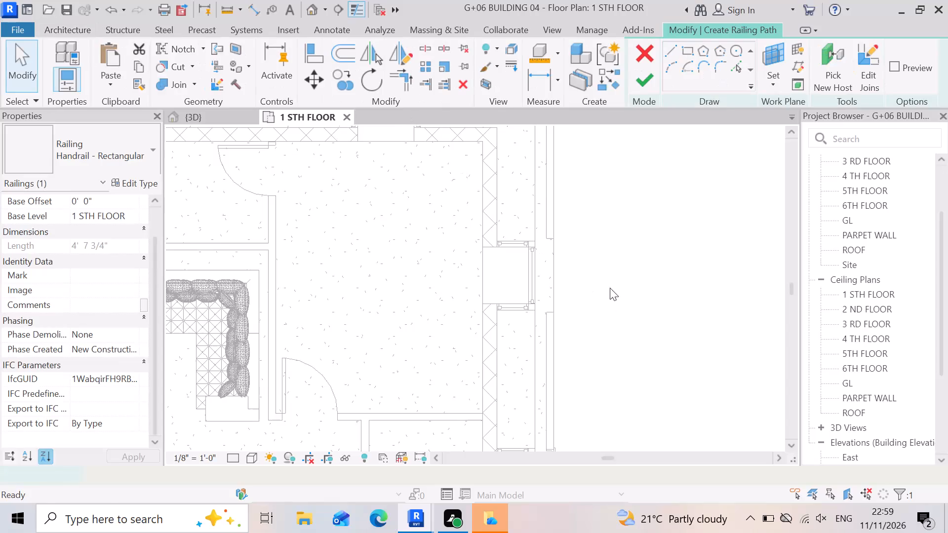
scroll(572, 250, up, 8)
scroll(463, 212, up, 2)
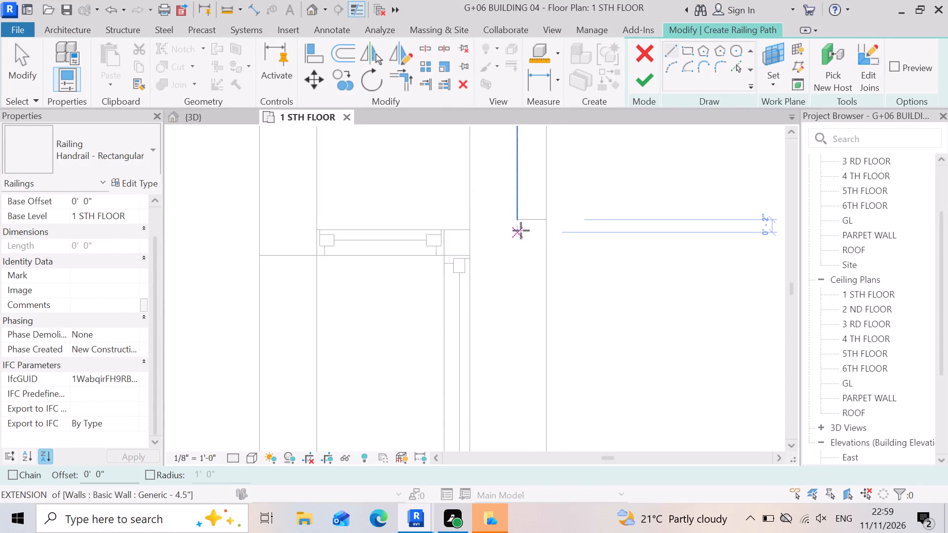
scroll(519, 225, up, 6)
click(516, 214)
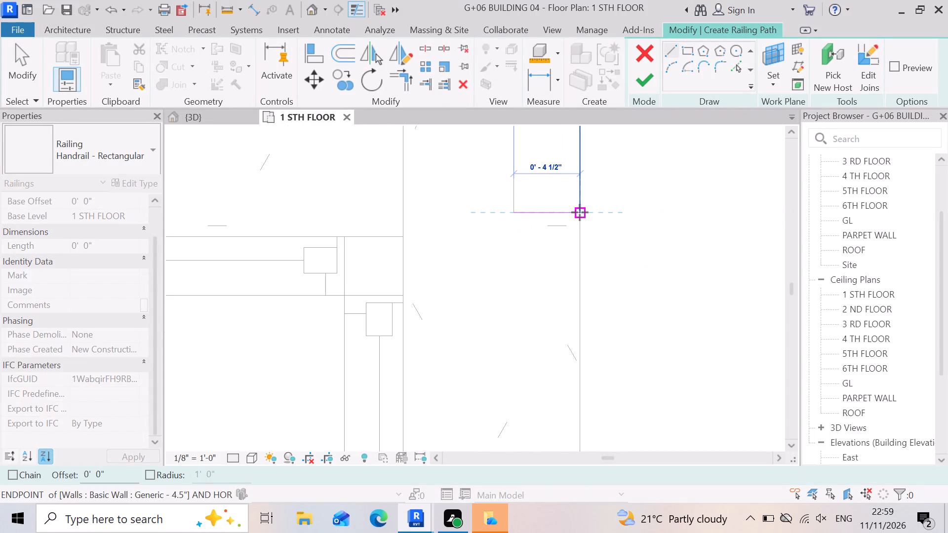
click(580, 212)
Sketch a line about 4' long along the floor's outer edge and a 0' 4 1/2" segment across the opposite wall end, finishing the railing.
click(577, 210)
scroll(577, 207, down, 4)
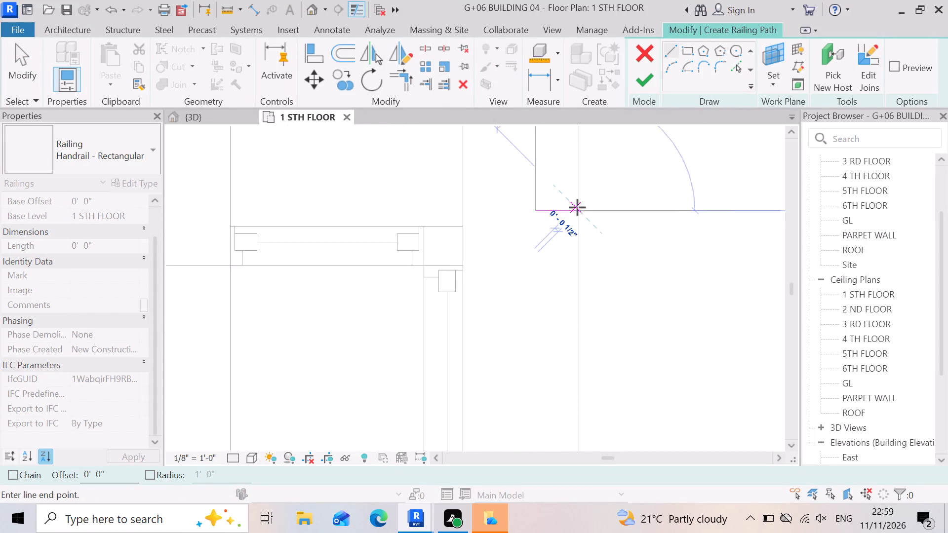
scroll(601, 299, down, 8)
scroll(599, 440, up, 2)
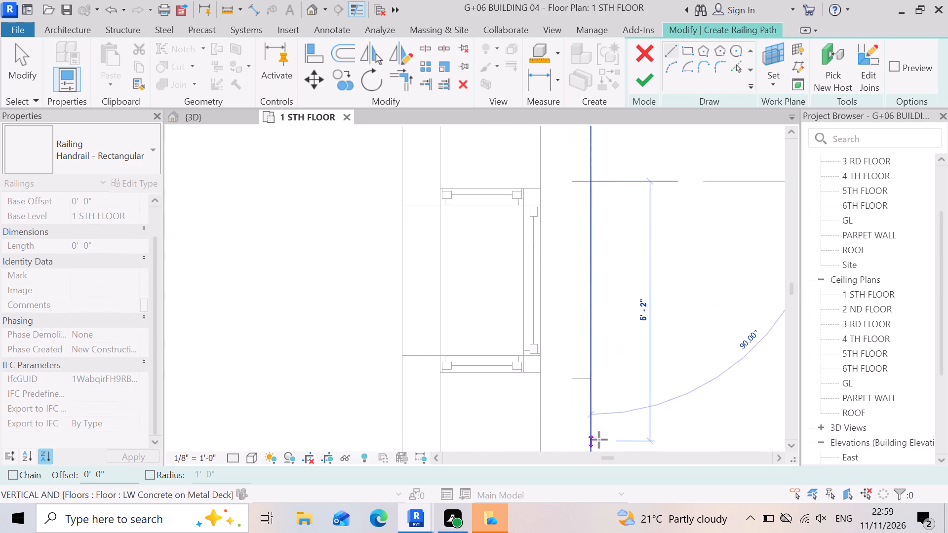
scroll(599, 440, up, 5)
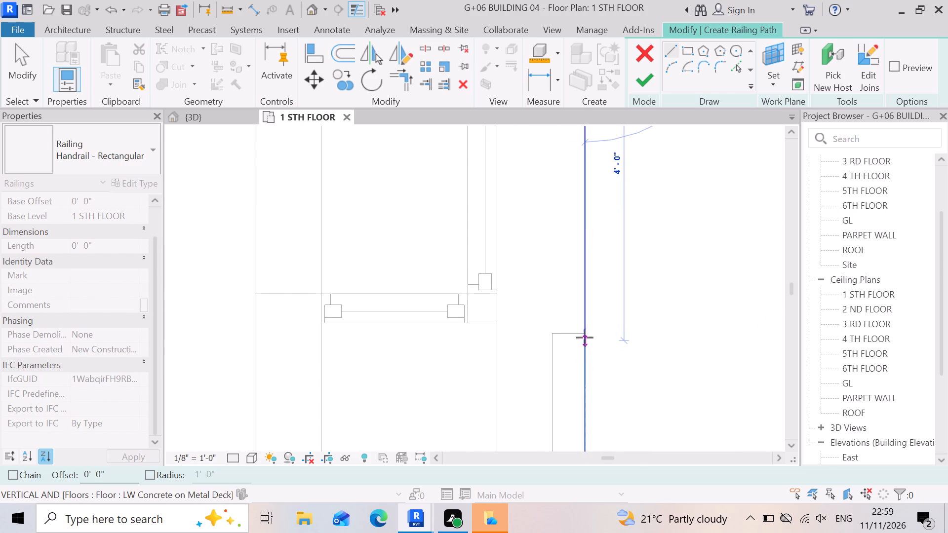
click(585, 335)
scroll(579, 351, up, 6)
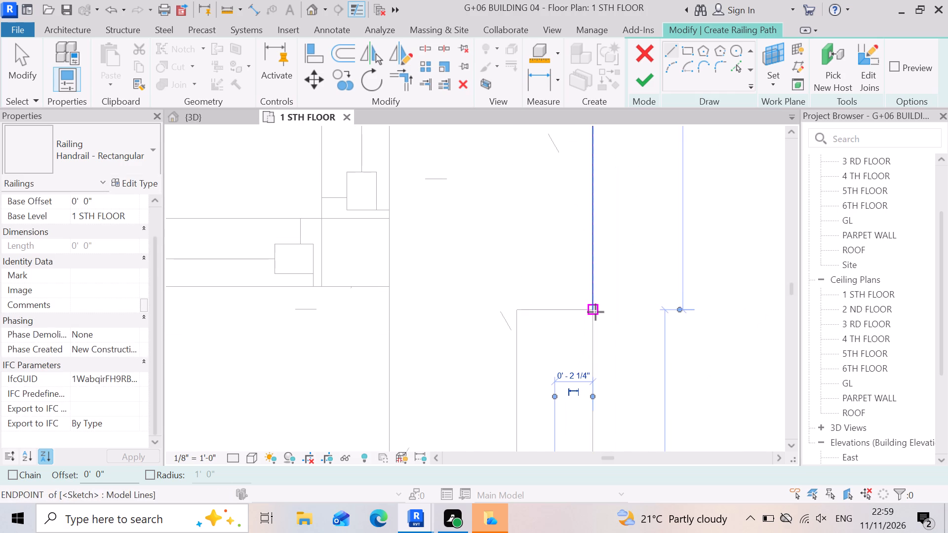
click(595, 312)
scroll(513, 313, up, 3)
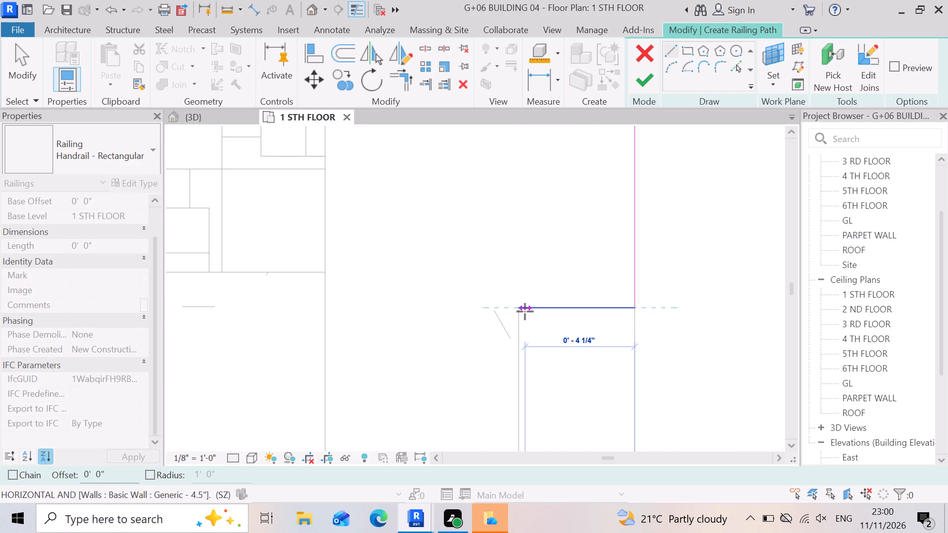
click(524, 308)
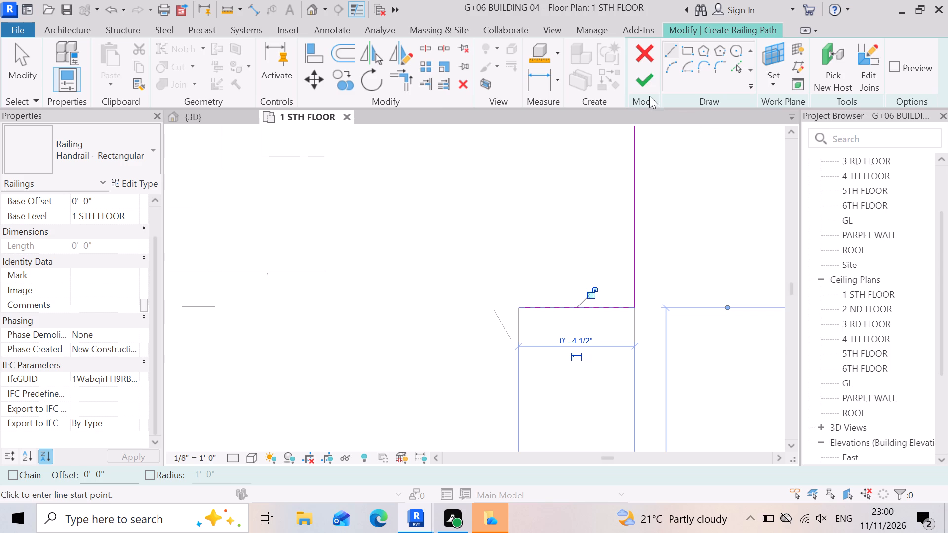
click(647, 81)
Examine the new railing between the parapet walls on the building's right facade in the 3D view.
scroll(498, 300, down, 7)
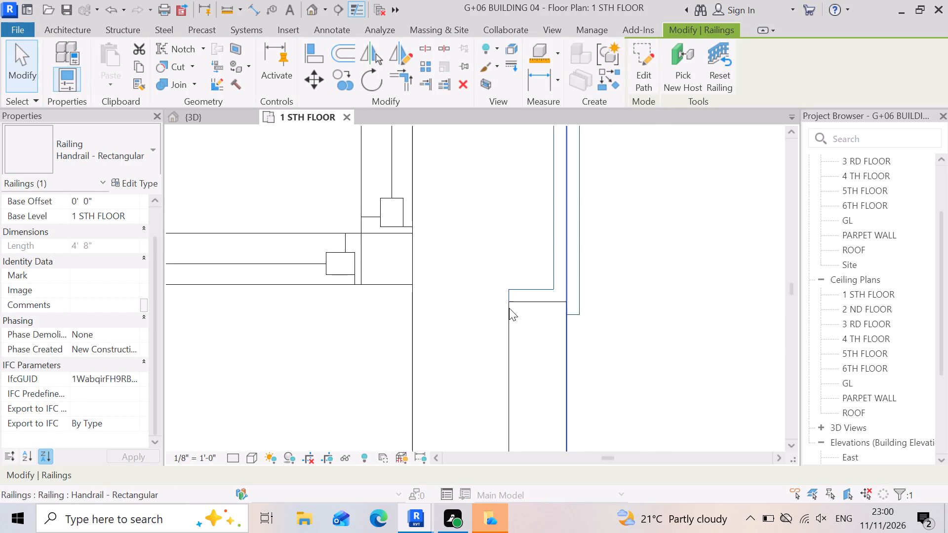
scroll(509, 308, down, 11)
scroll(601, 319, down, 9)
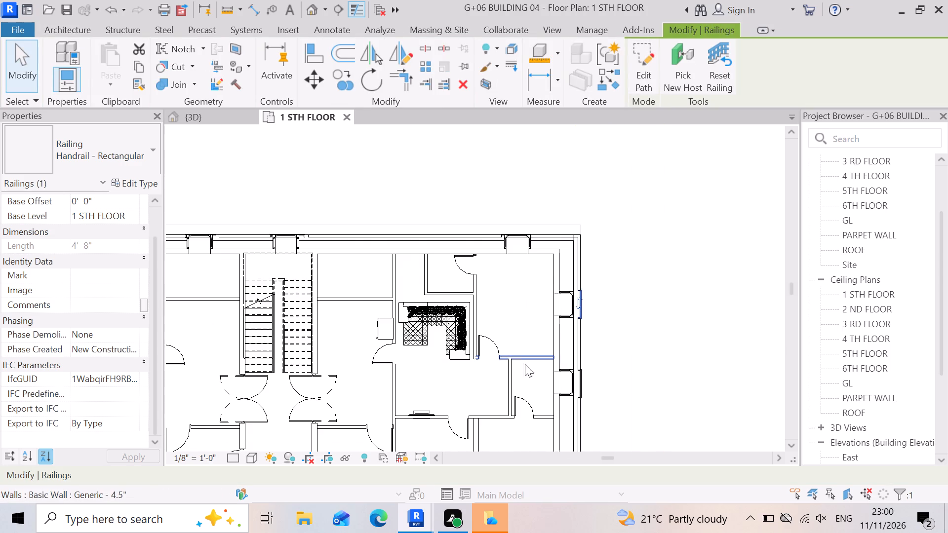
click(209, 121)
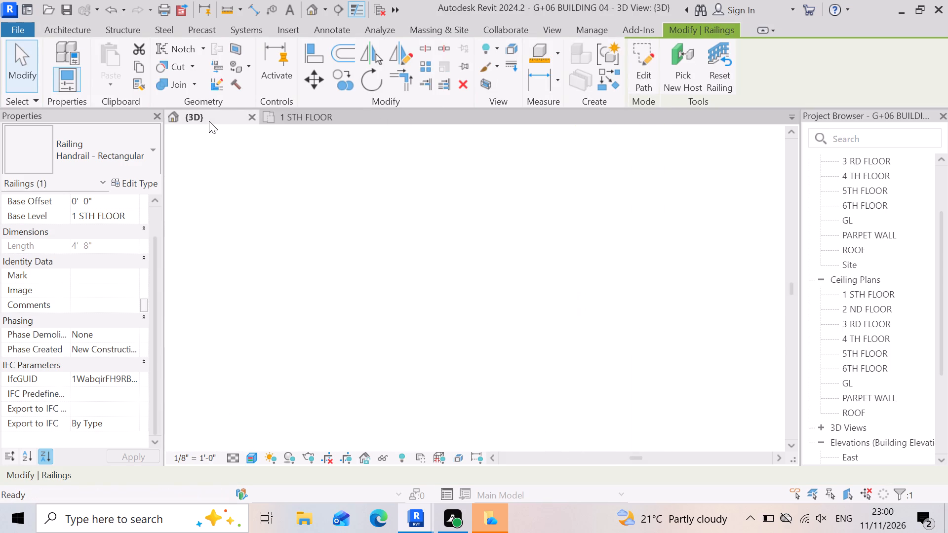
scroll(511, 290, down, 8)
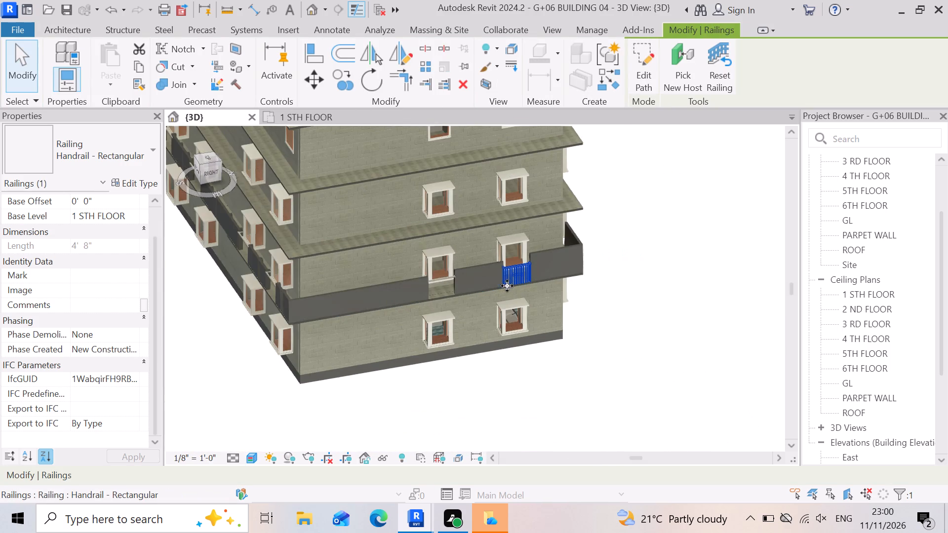
scroll(507, 288, down, 3)
scroll(541, 405, up, 3)
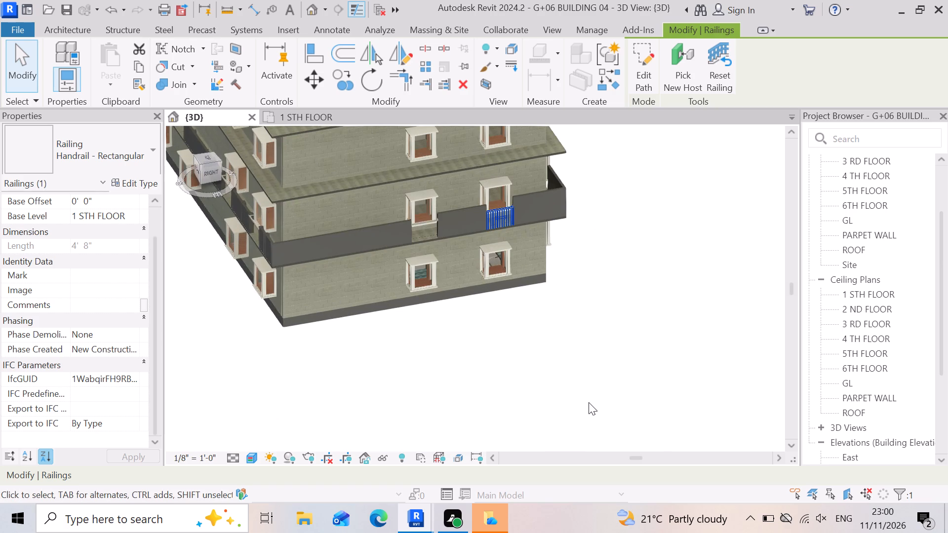
click(589, 402)
scroll(413, 265, up, 5)
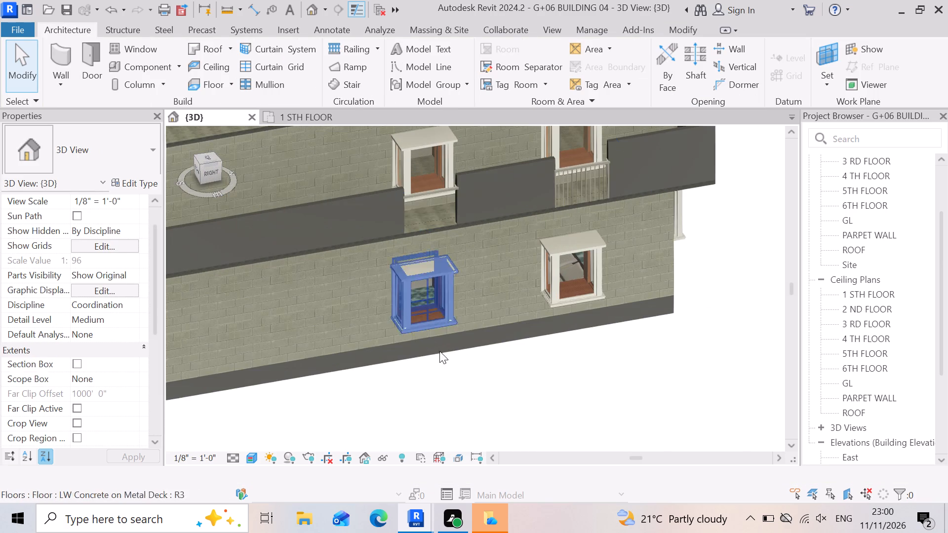
scroll(514, 425, down, 4)
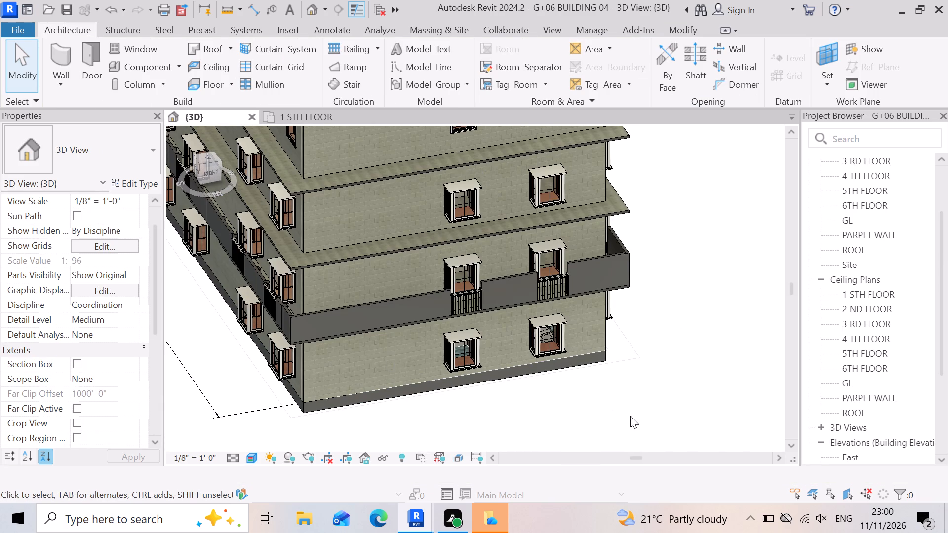
scroll(362, 286, up, 5)
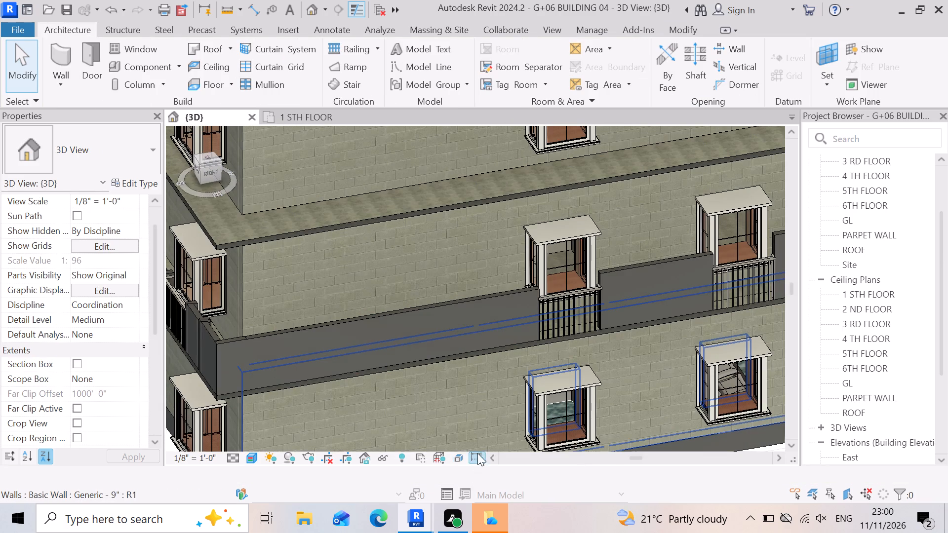
scroll(587, 362, up, 3)
scroll(585, 311, down, 2)
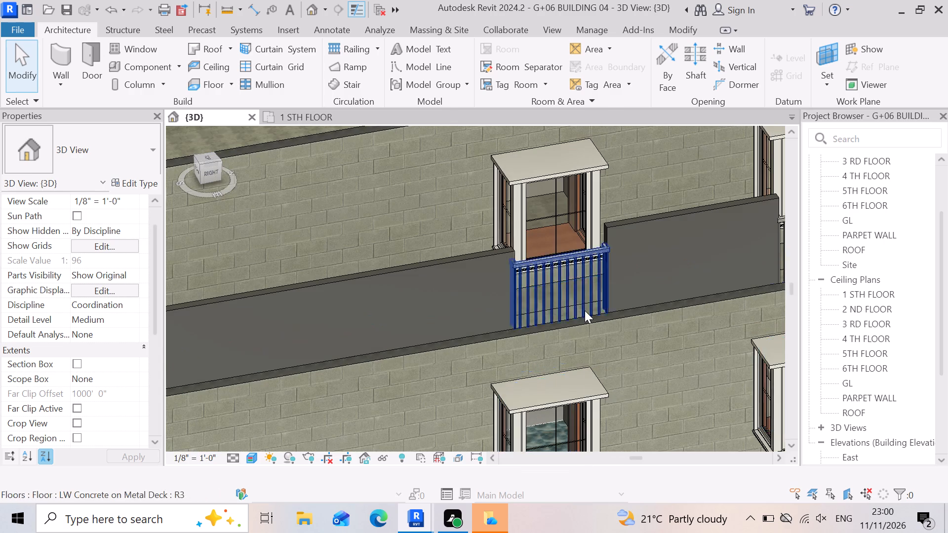
scroll(585, 310, down, 6)
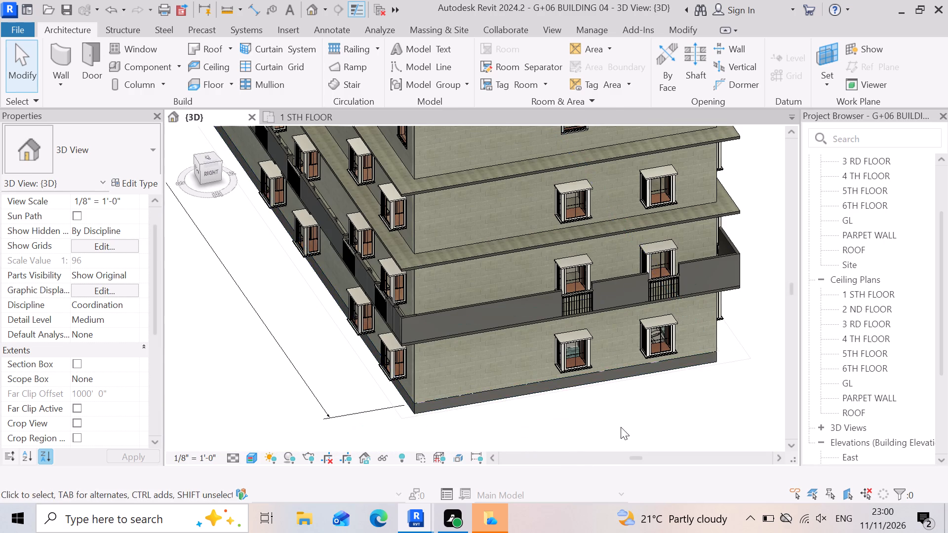
scroll(622, 428, down, 2)
scroll(594, 346, down, 3)
Examine the railings and parapet walls along the building's front facade in the 3D view, up to its far corner.
shift+right_drag(572, 366, 572, 351)
shift+middle_drag(572, 361, 572, 351)
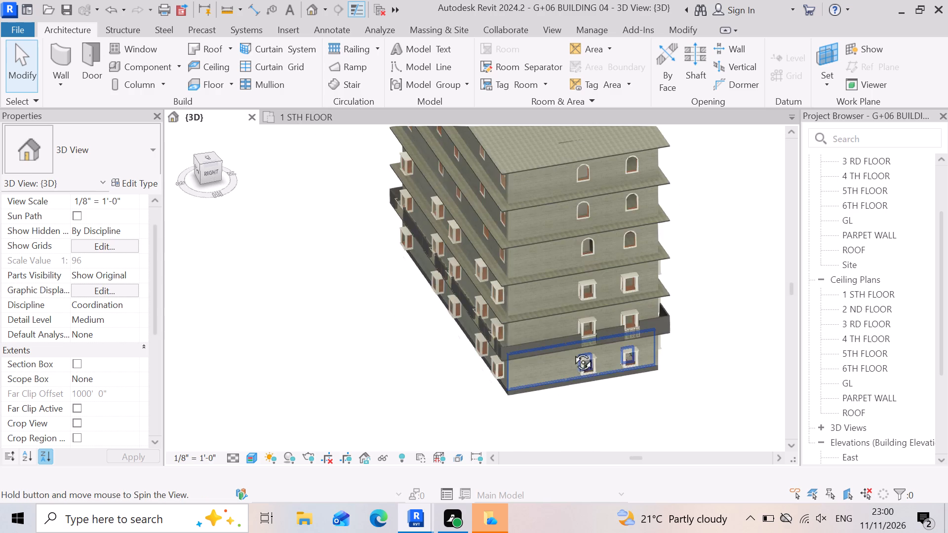
shift+right_drag(572, 351, 668, 318)
shift+middle_drag(572, 351, 673, 316)
scroll(605, 363, up, 3)
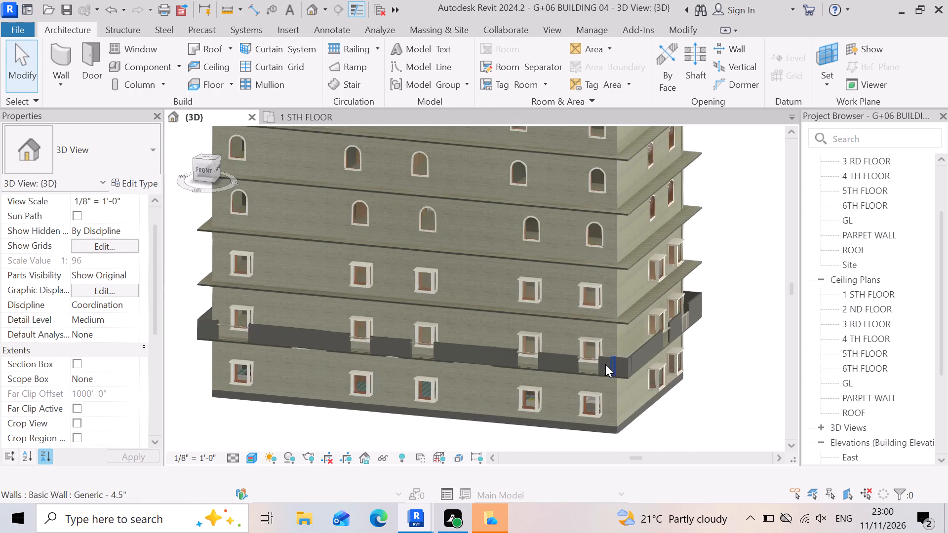
scroll(605, 364, up, 8)
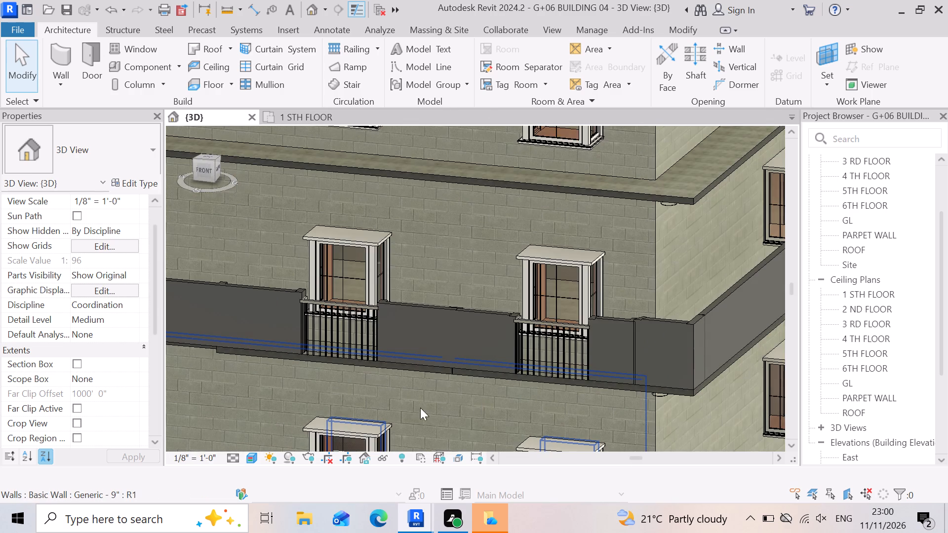
scroll(275, 392, up, 3)
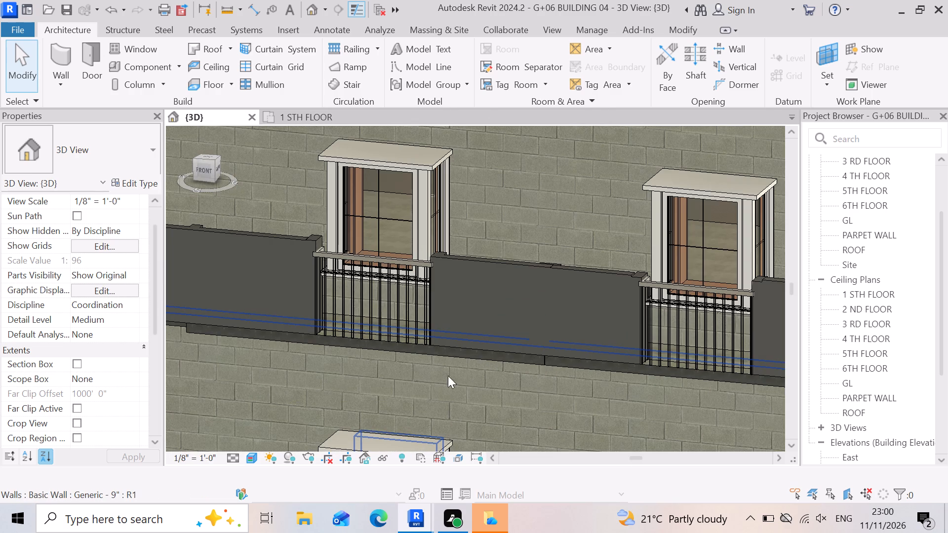
scroll(585, 339, down, 5)
scroll(385, 355, down, 3)
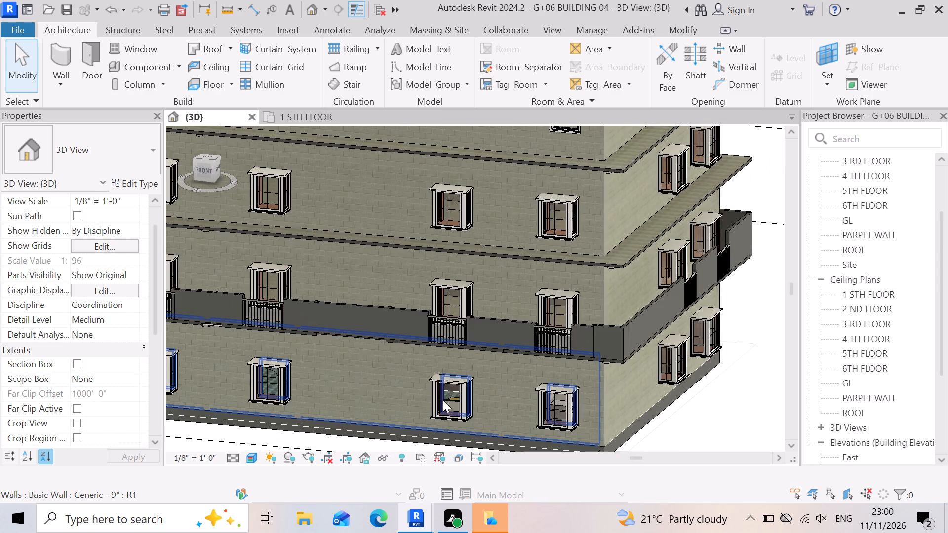
scroll(488, 383, down, 5)
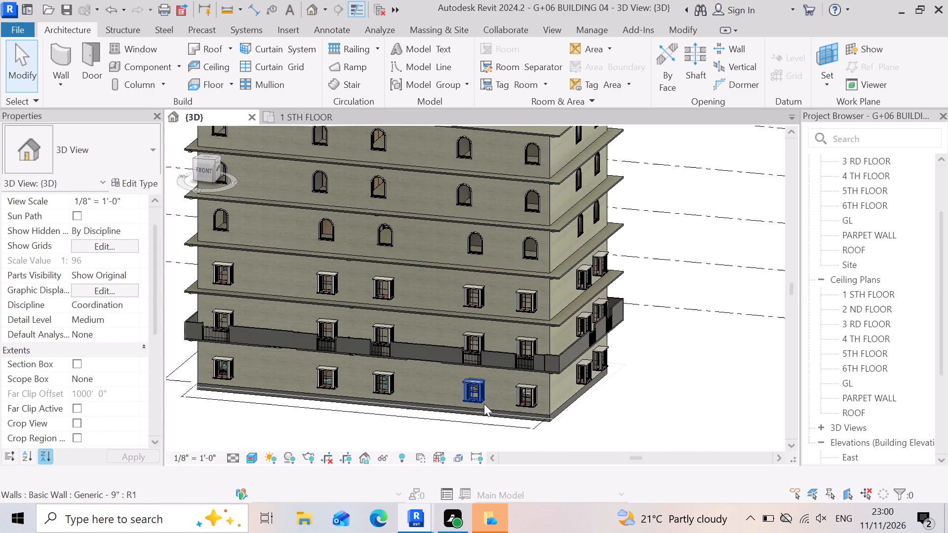
middle_drag(480, 400, 516, 393)
shift+right_drag(478, 398, 516, 393)
scroll(516, 393, down, 1)
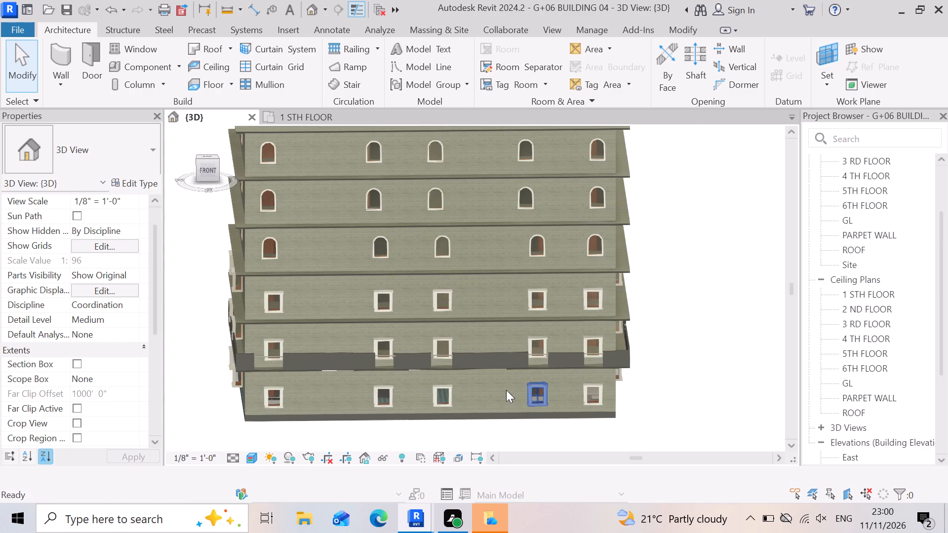
scroll(506, 390, up, 6)
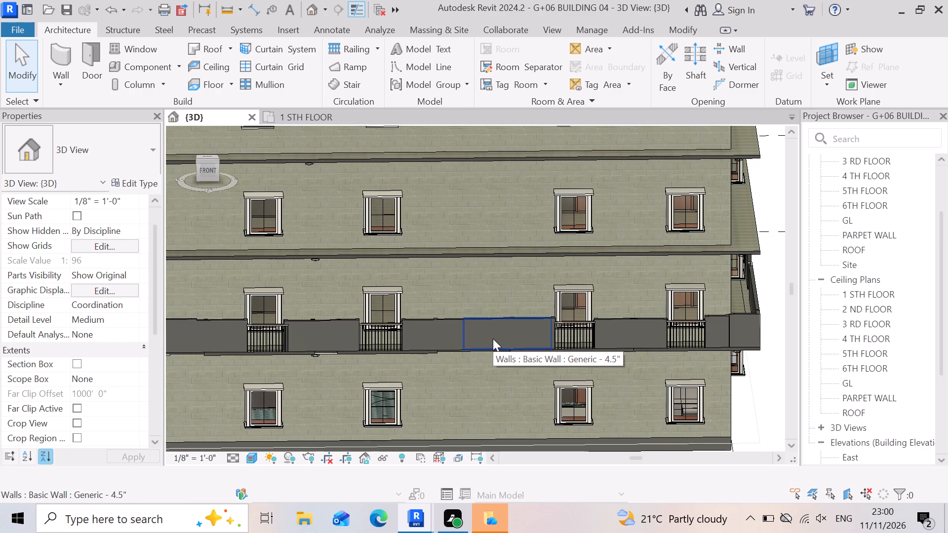
scroll(478, 347, down, 7)
scroll(168, 345, up, 2)
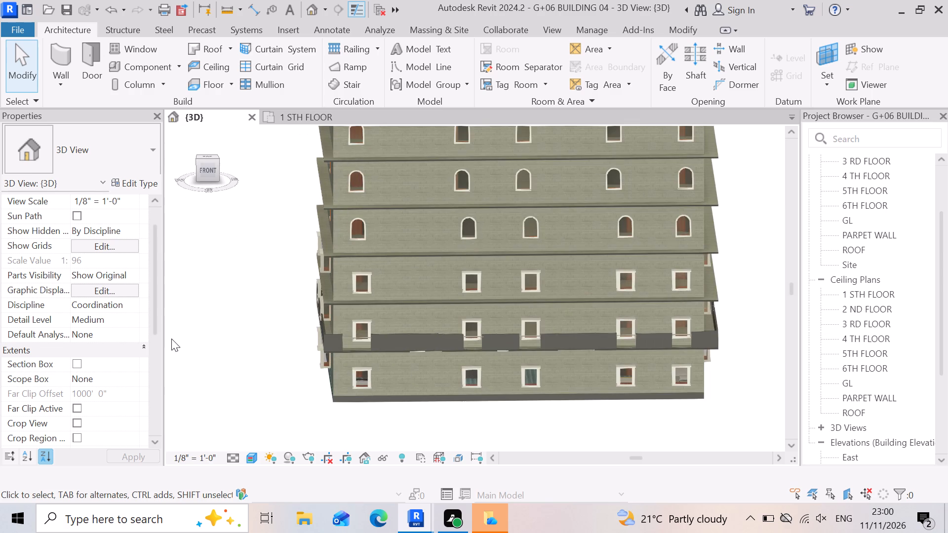
scroll(474, 364, up, 5)
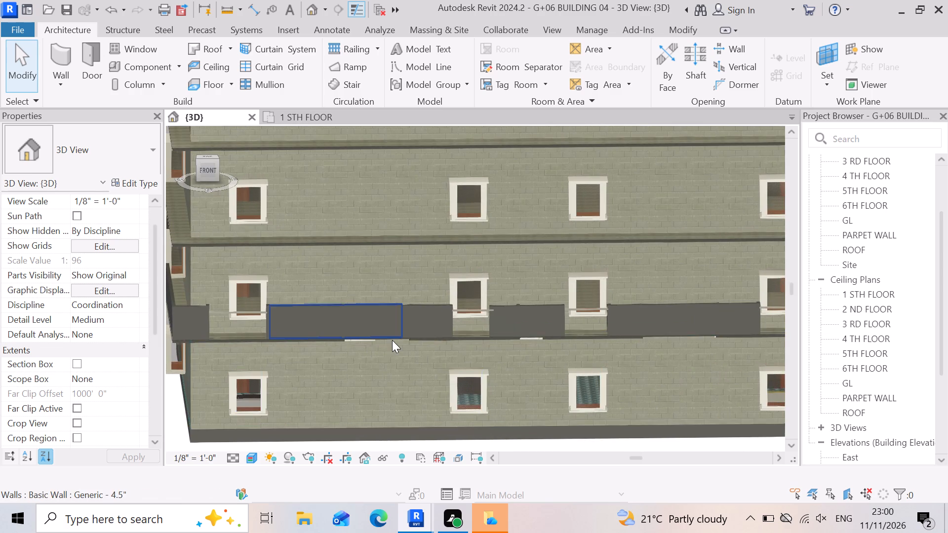
scroll(388, 336, up, 4)
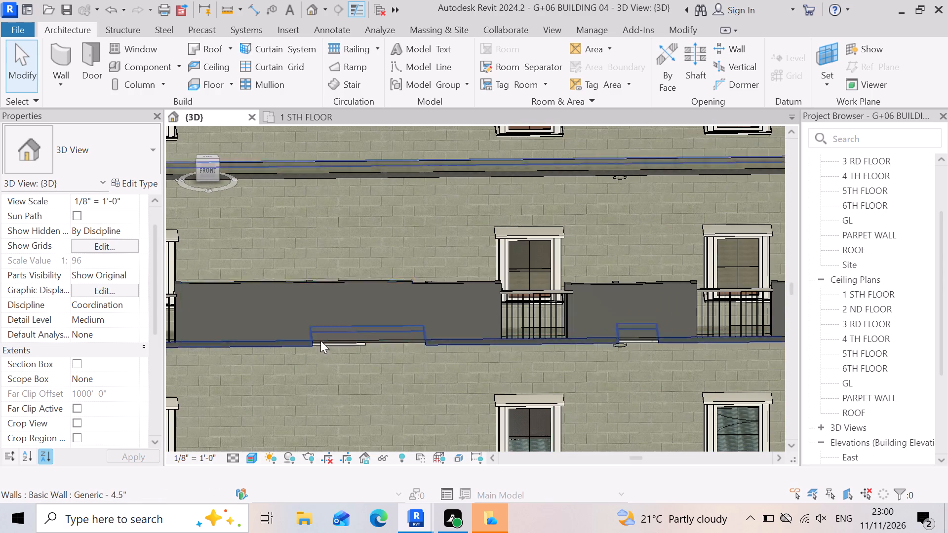
scroll(423, 328, down, 7)
scroll(155, 172, up, 2)
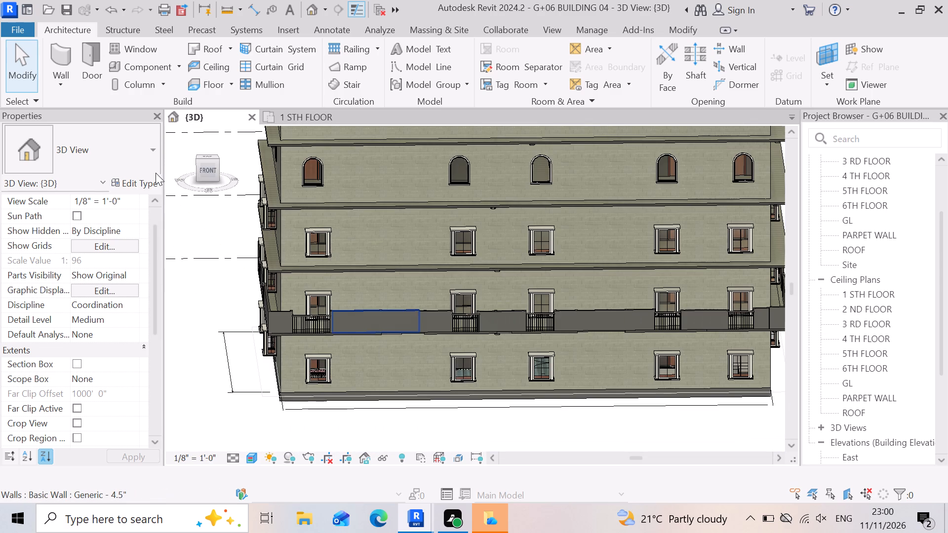
scroll(226, 353, up, 3)
scroll(268, 301, up, 8)
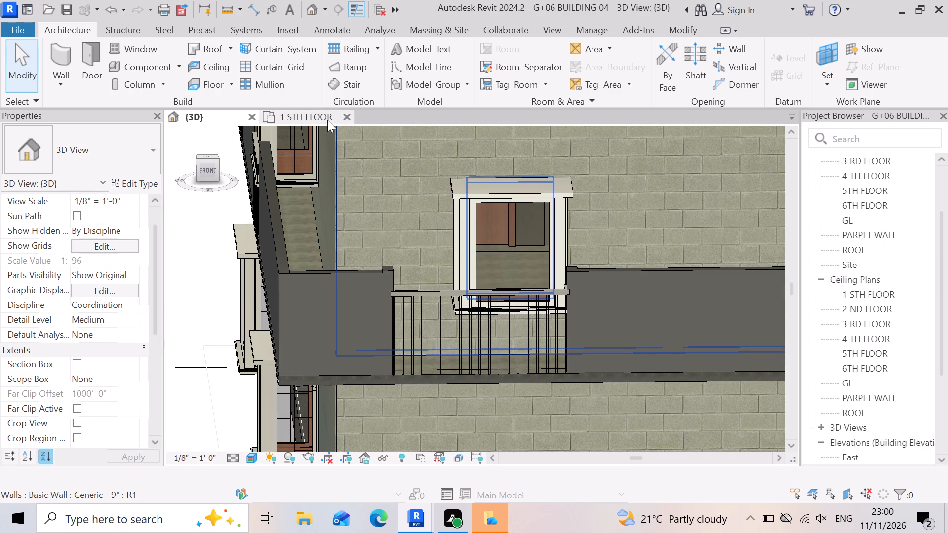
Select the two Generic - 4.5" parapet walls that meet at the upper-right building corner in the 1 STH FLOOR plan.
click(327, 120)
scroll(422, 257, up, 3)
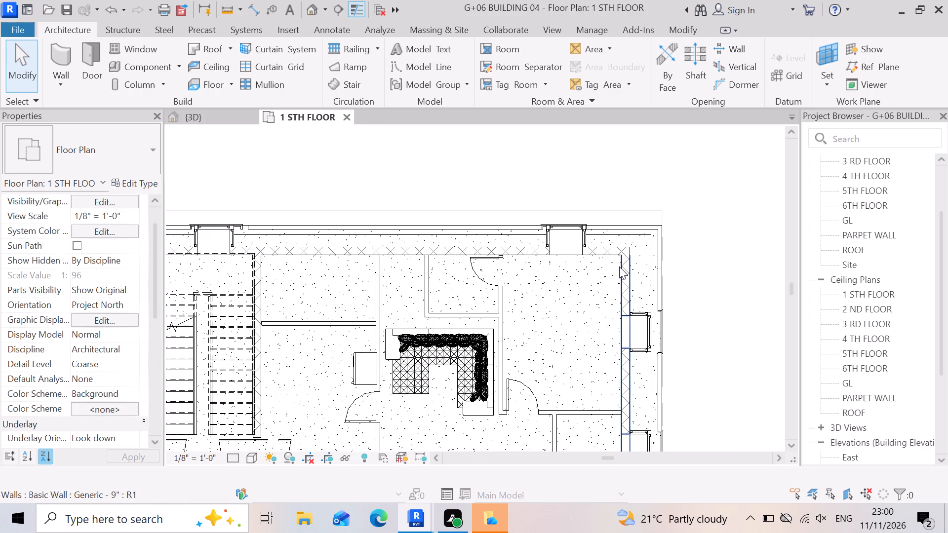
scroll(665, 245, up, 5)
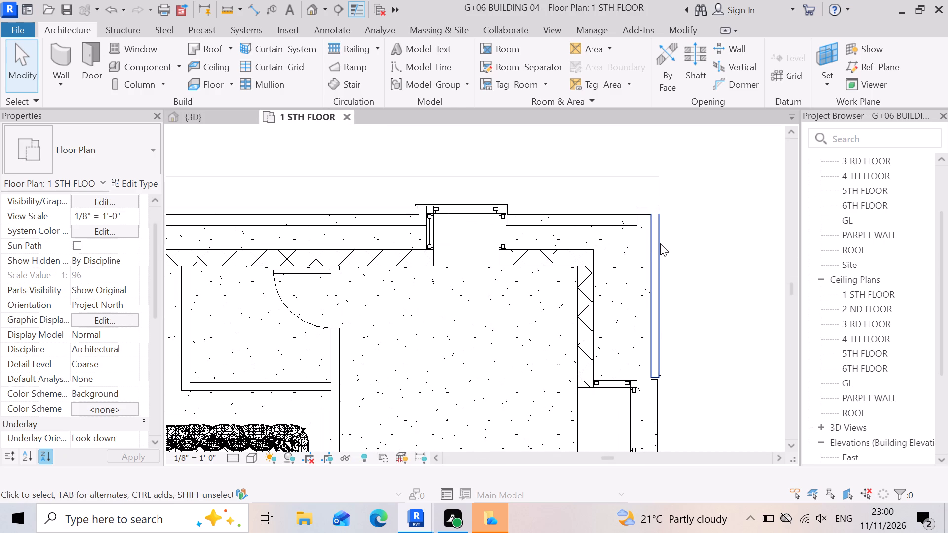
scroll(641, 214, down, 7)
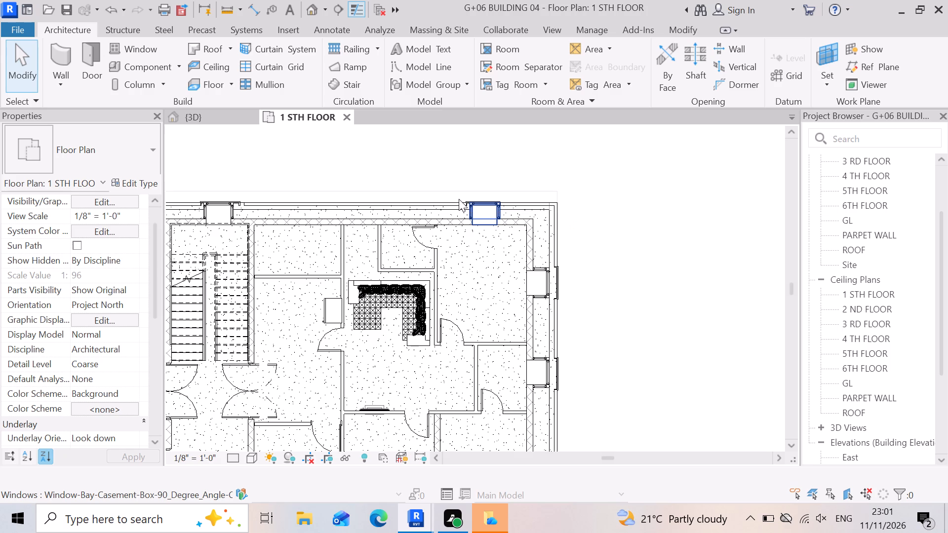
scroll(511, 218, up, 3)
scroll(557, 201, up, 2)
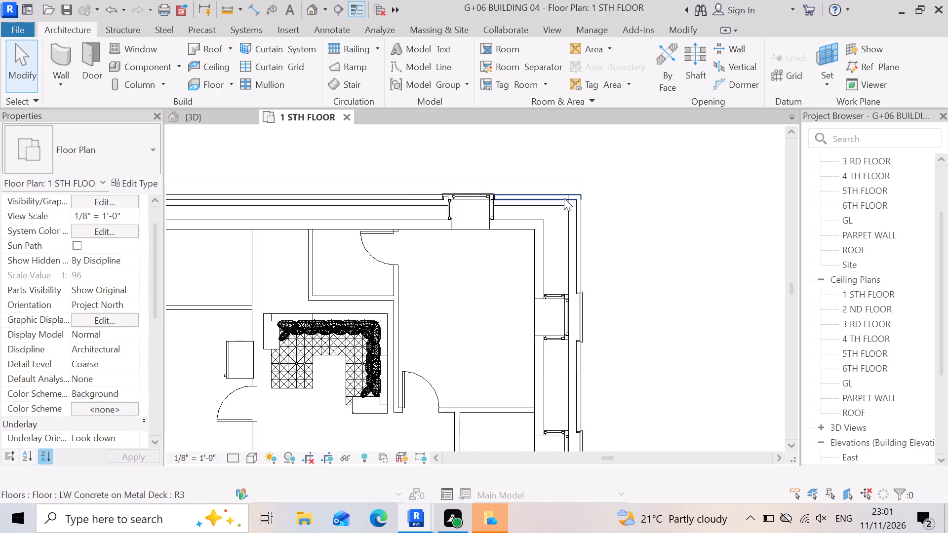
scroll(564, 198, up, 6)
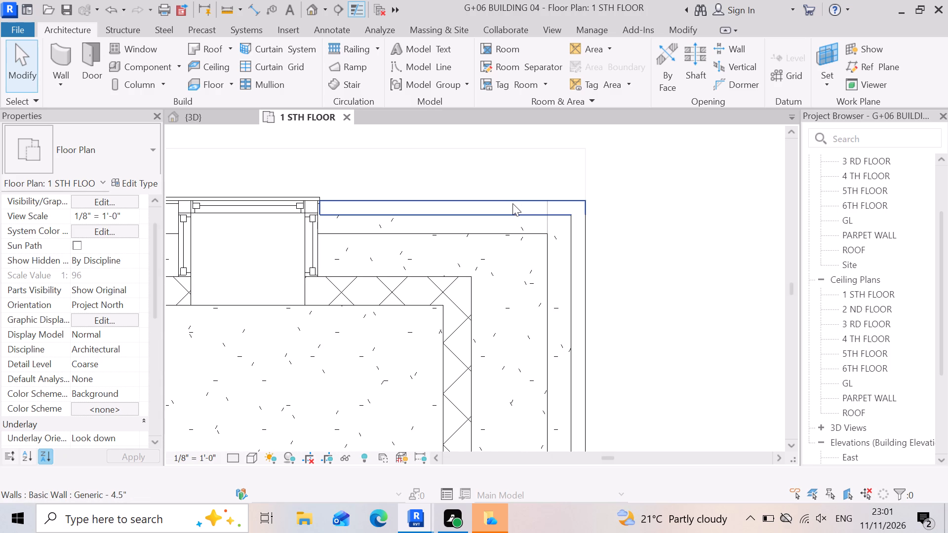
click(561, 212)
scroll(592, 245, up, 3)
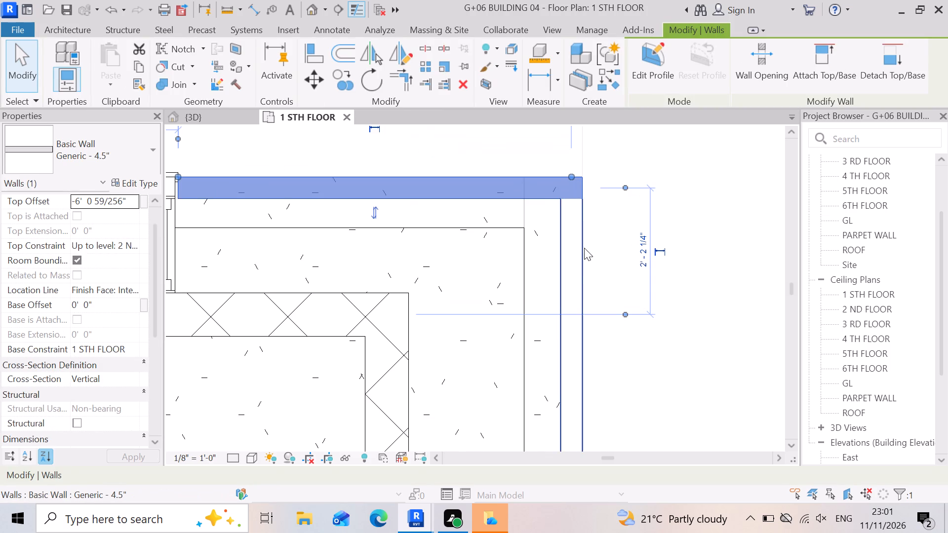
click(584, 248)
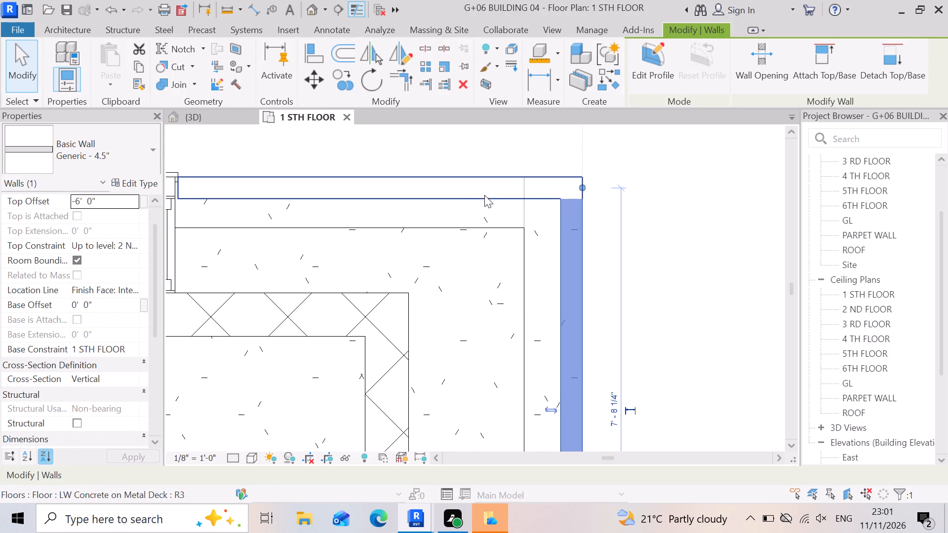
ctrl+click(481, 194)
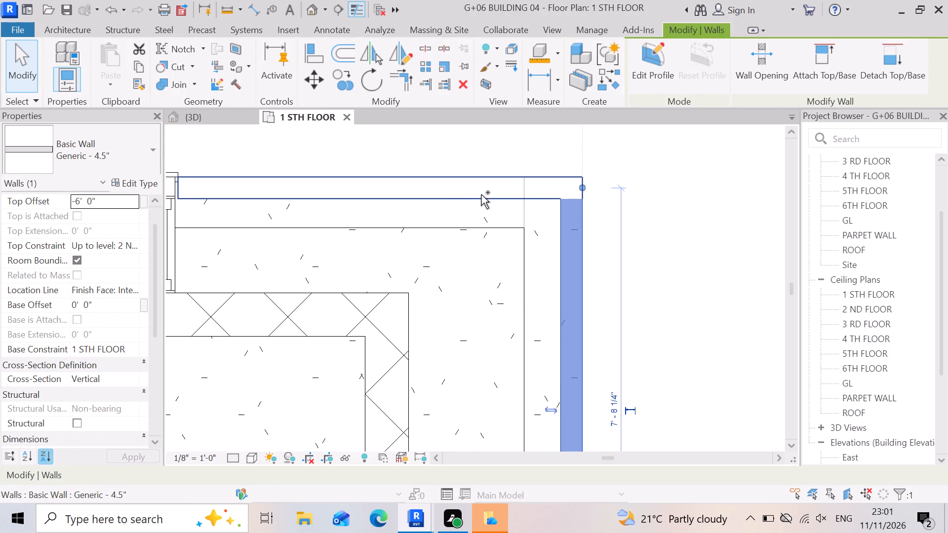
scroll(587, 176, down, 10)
Select the long Generic - 4.5" parapet wall on the inner side of the corner bay window in the 1 STH FLOOR plan.
scroll(399, 183, up, 2)
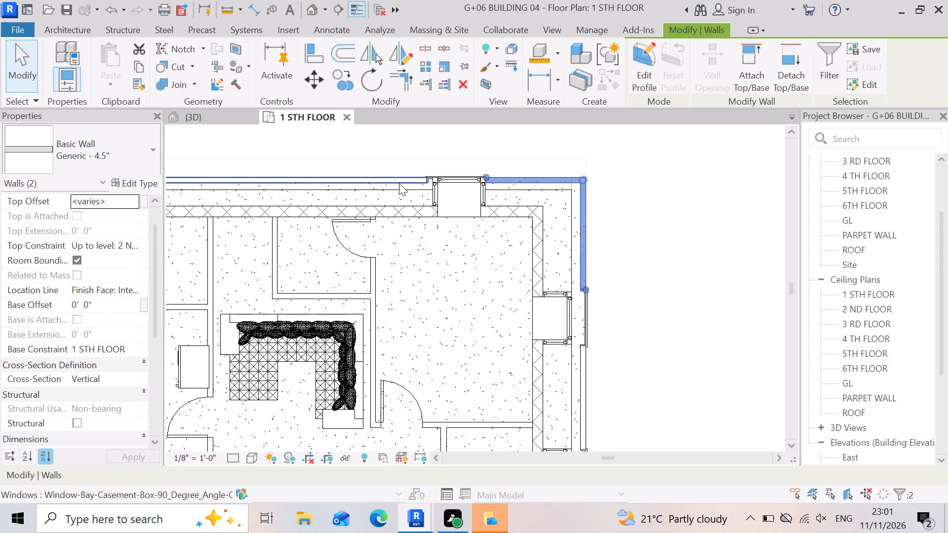
scroll(399, 183, up, 13)
scroll(427, 150, down, 2)
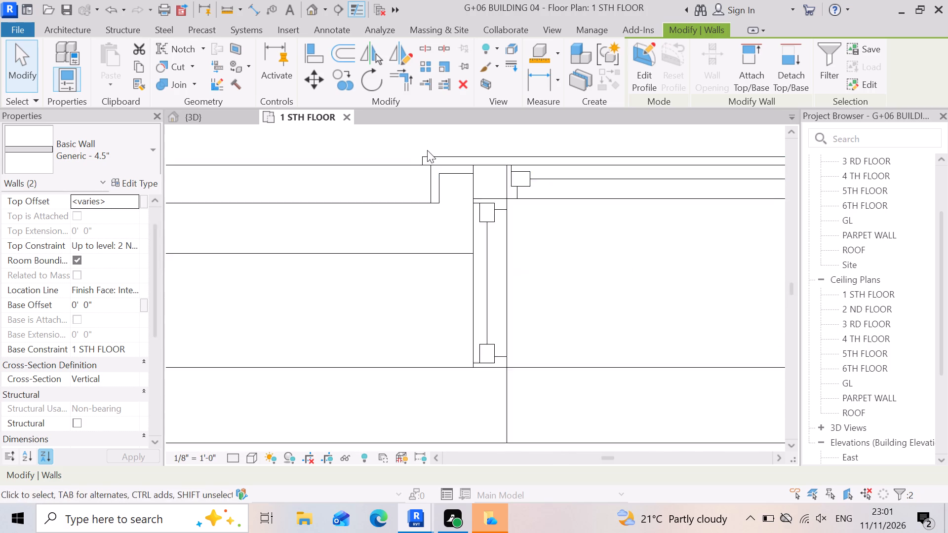
scroll(427, 150, down, 2)
click(384, 173)
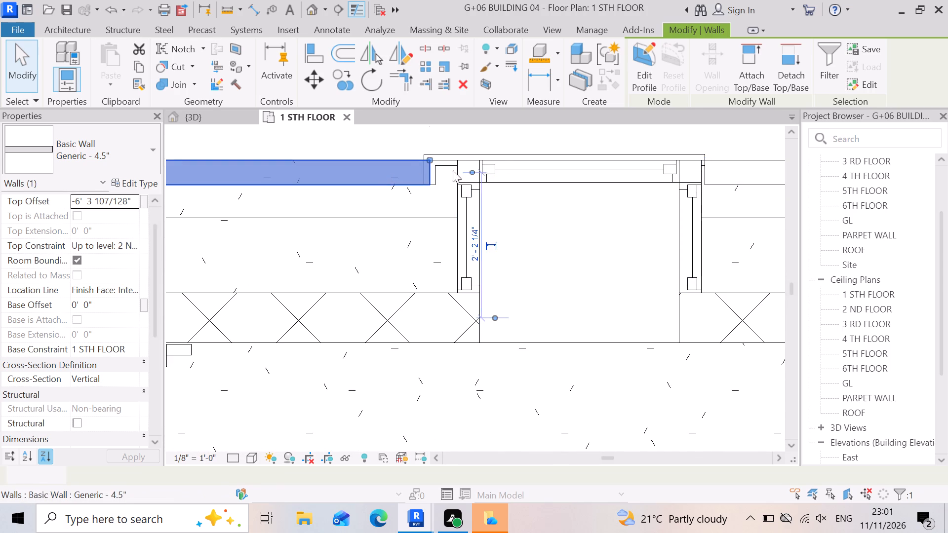
scroll(582, 137, up, 5)
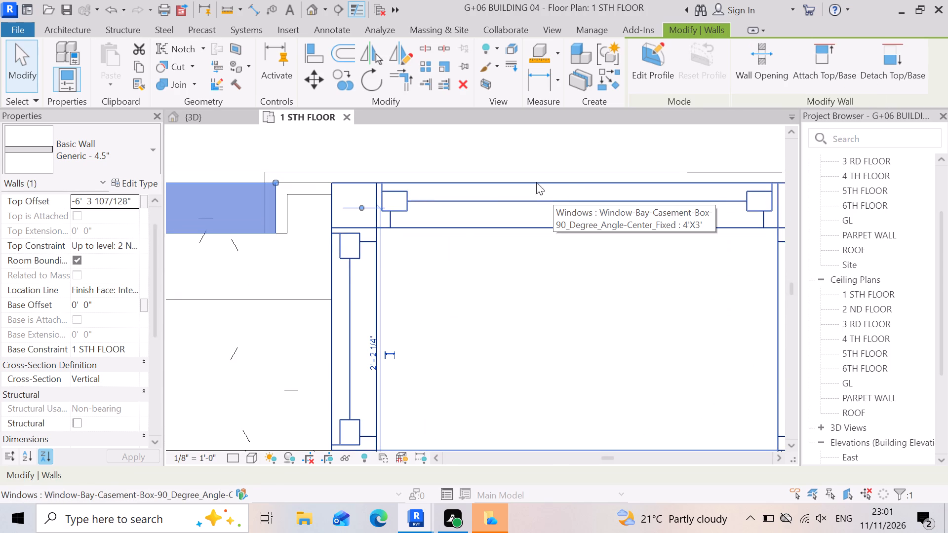
scroll(477, 189, down, 13)
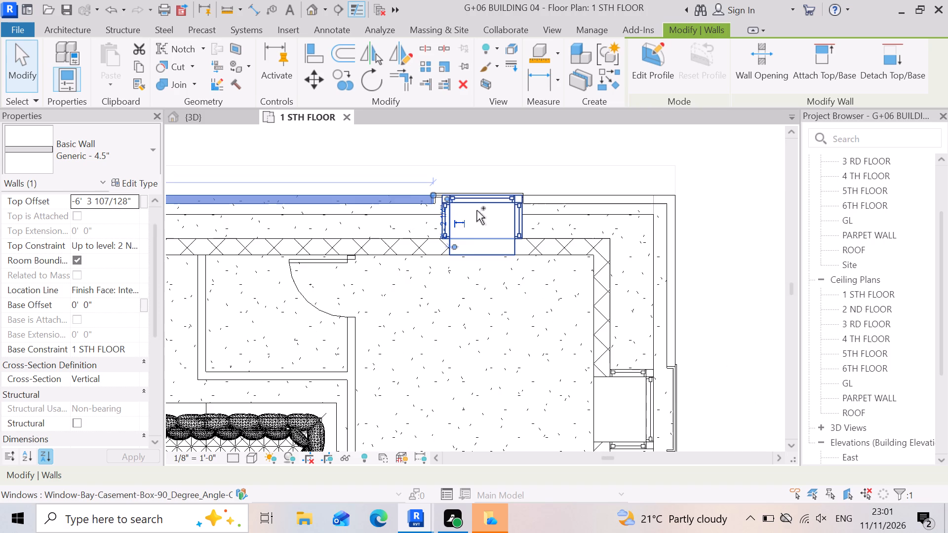
ctrl+scroll(477, 208, up, 14)
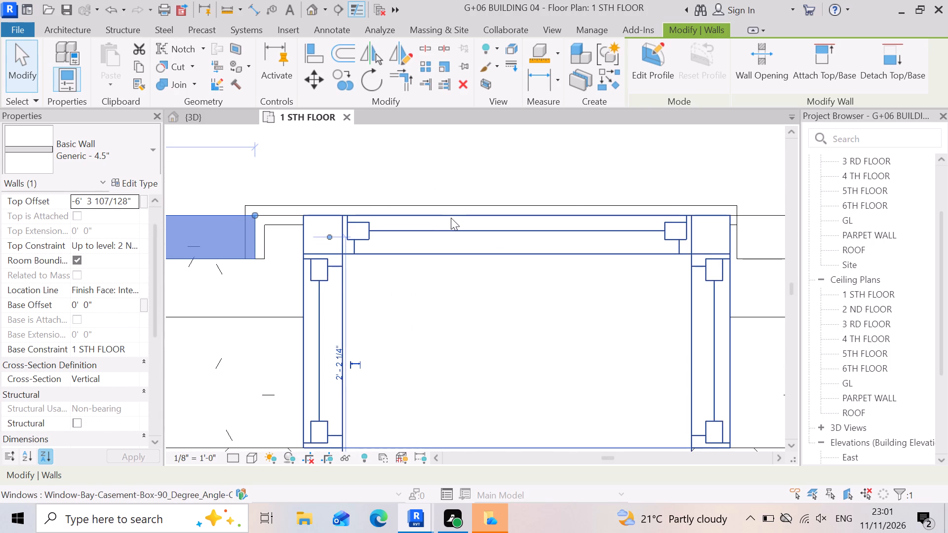
In the 3D view, add the front facade's corner parapet wall, its short end wall and the adjoining side parapet wall to the selection.
click(211, 114)
scroll(527, 269, down, 4)
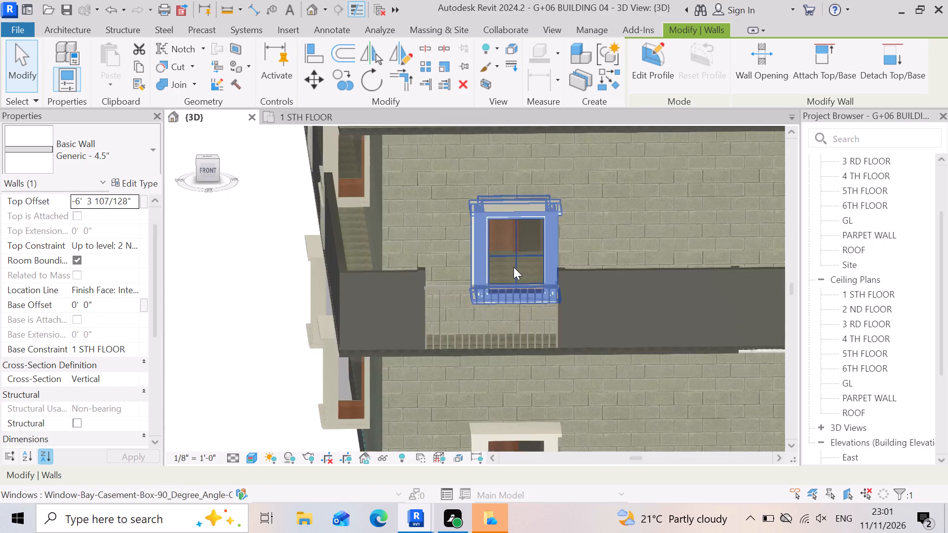
scroll(513, 267, down, 3)
scroll(456, 317, up, 5)
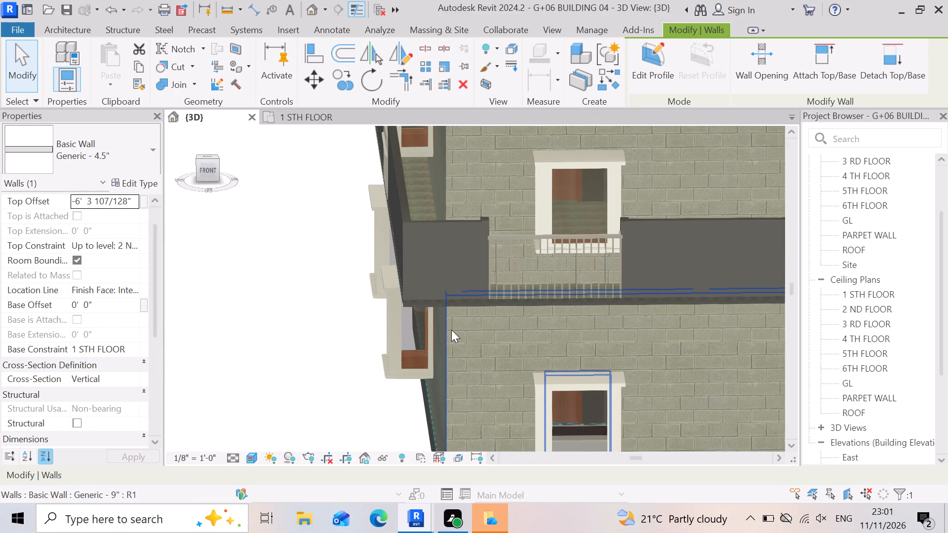
ctrl+click(431, 272)
scroll(485, 274, up, 6)
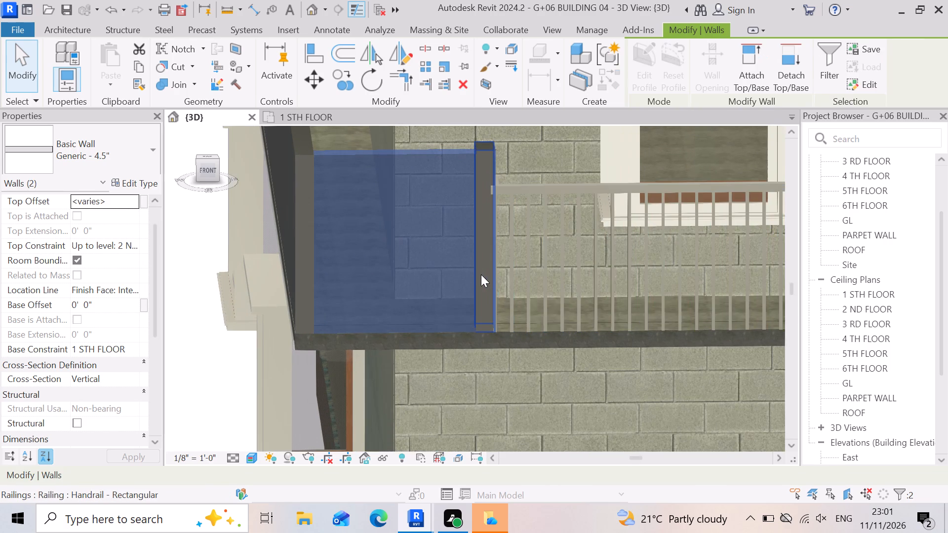
ctrl+click(479, 250)
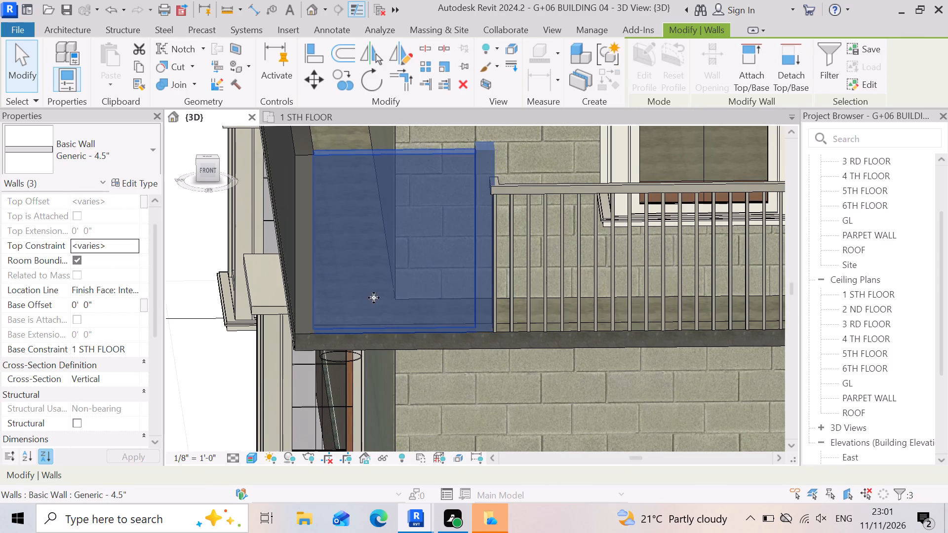
scroll(340, 300, up, 3)
ctrl+click(285, 292)
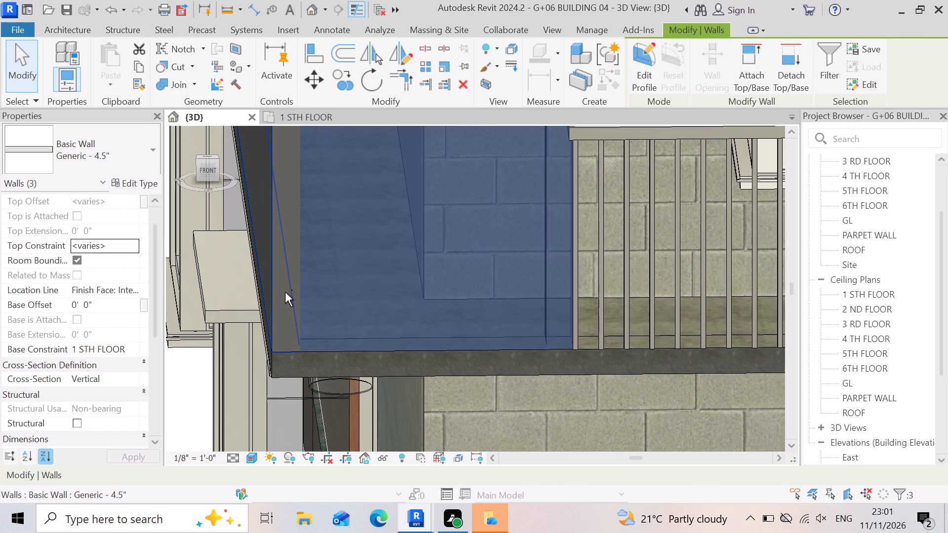
scroll(283, 292, down, 9)
Add the first bay window's handrail, the parapet wall beyond it and that wall's short end piece to the selection.
scroll(513, 311, up, 4)
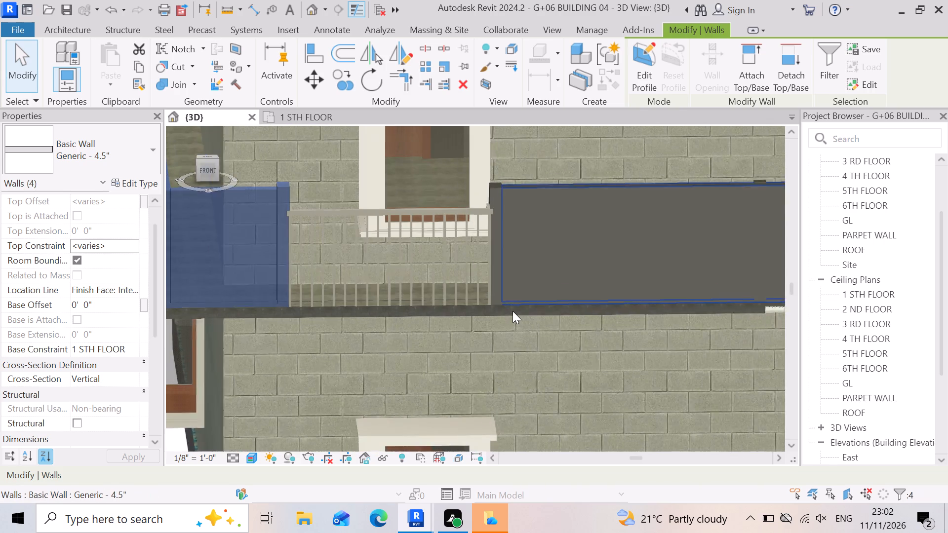
scroll(513, 311, up, 1)
ctrl+click(397, 274)
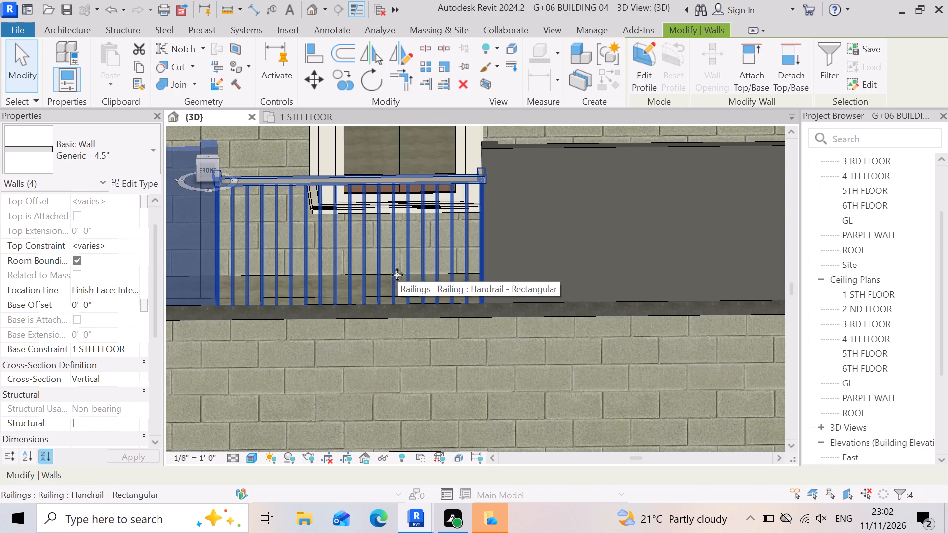
scroll(389, 268, down, 4)
ctrl+click(526, 264)
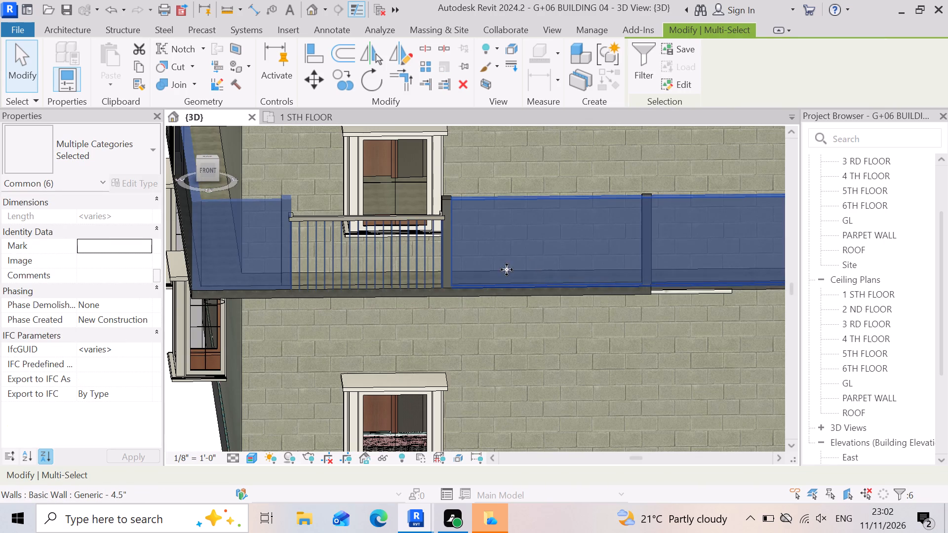
scroll(489, 271, up, 6)
ctrl+click(389, 295)
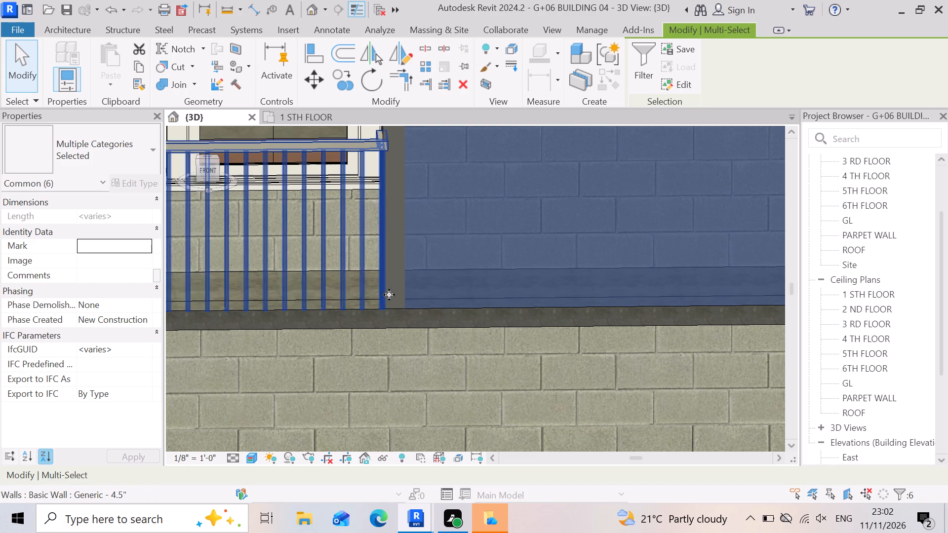
scroll(391, 292, down, 9)
scroll(407, 302, up, 5)
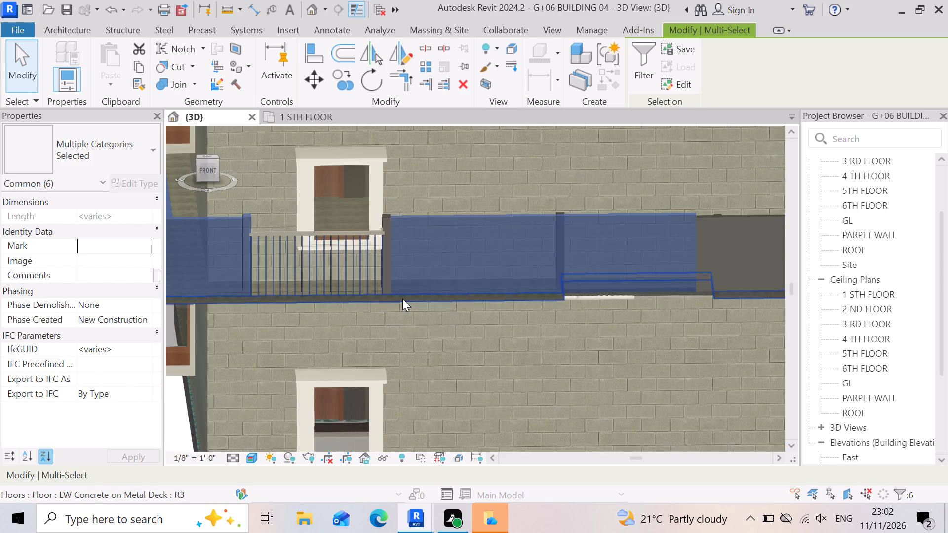
scroll(402, 299, up, 2)
ctrl+click(374, 243)
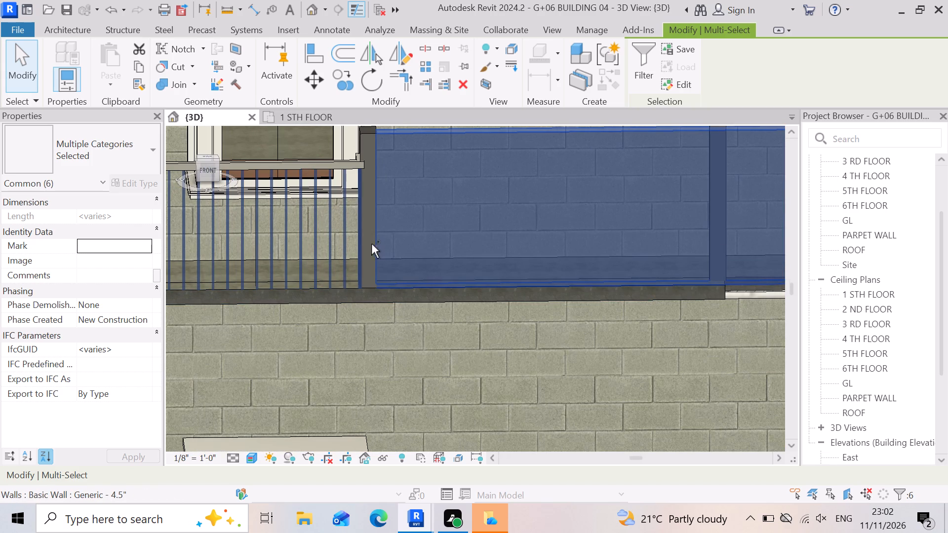
Add the parapet wall just before the front facade's second window and the two short Generic - 4.5" cross walls behind the parapet to the selection.
scroll(361, 251, down, 13)
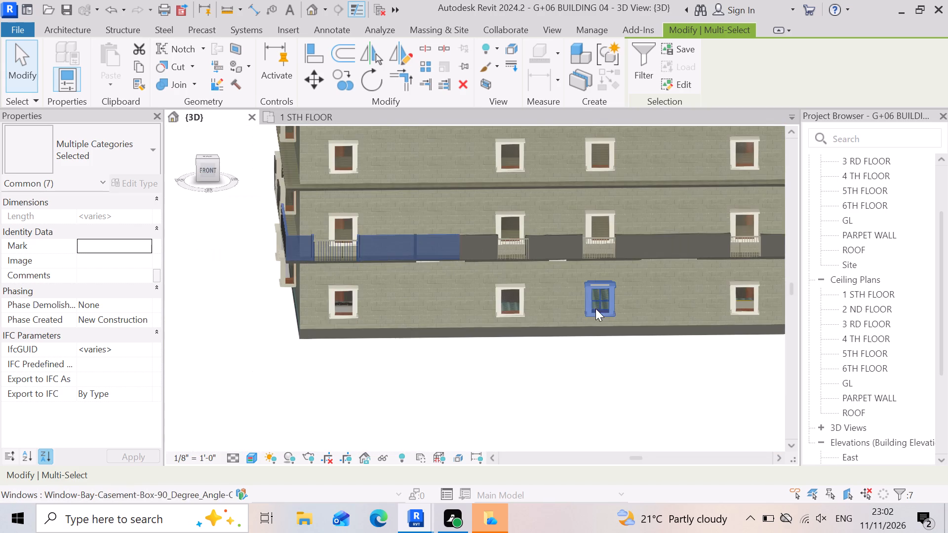
scroll(569, 275, up, 13)
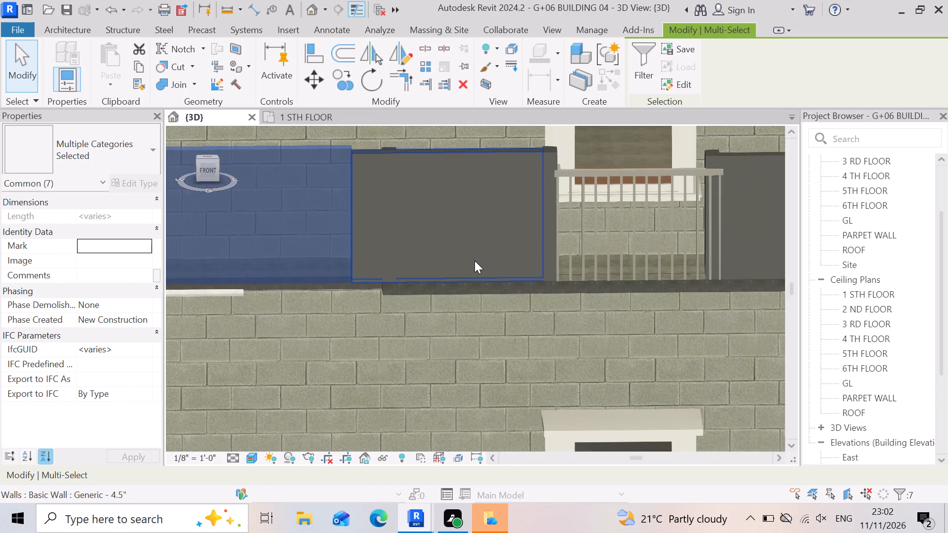
ctrl+click(464, 247)
scroll(379, 272, down, 3)
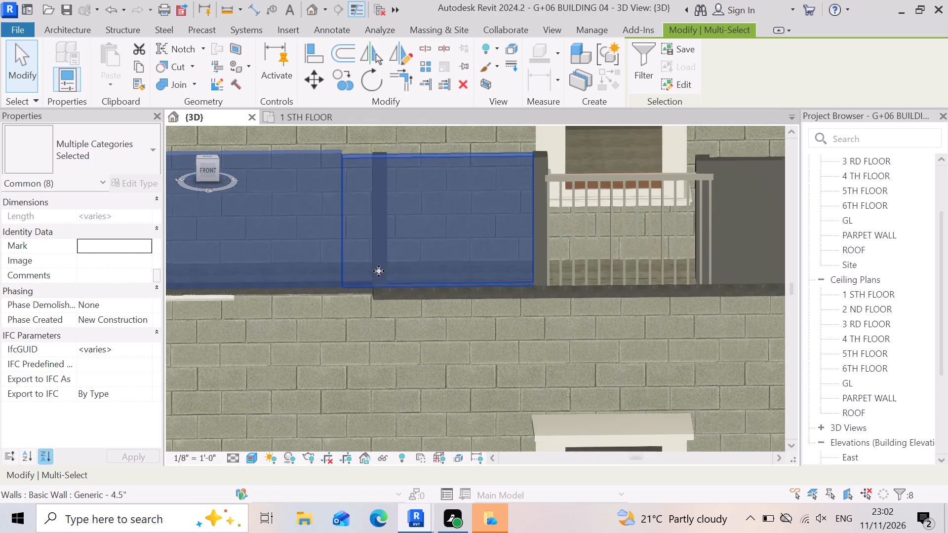
scroll(370, 176, up, 14)
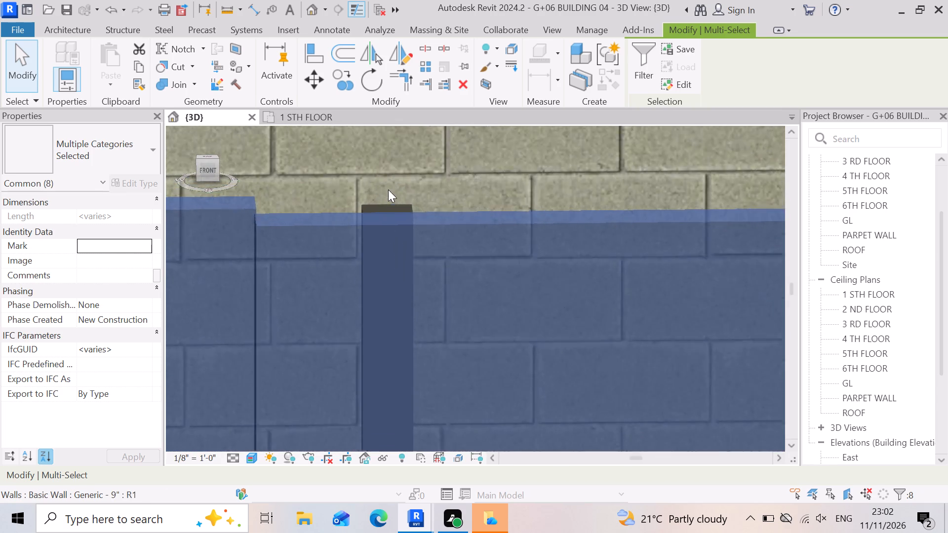
ctrl+click(395, 216)
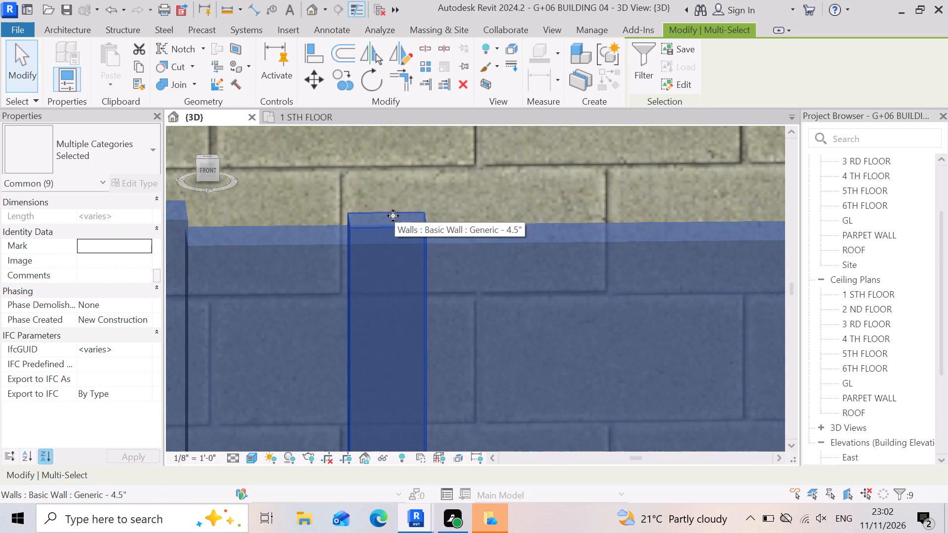
scroll(393, 216, down, 17)
scroll(333, 265, up, 3)
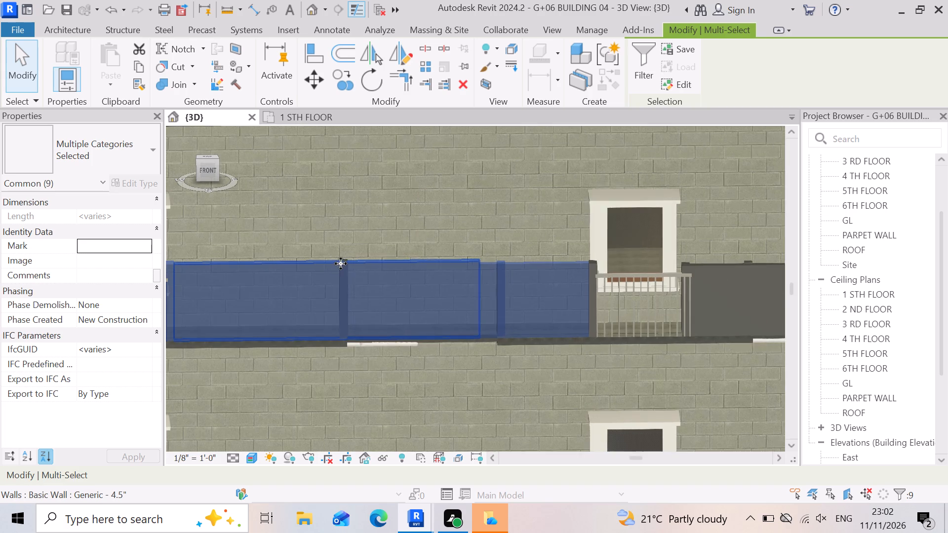
scroll(341, 264, up, 15)
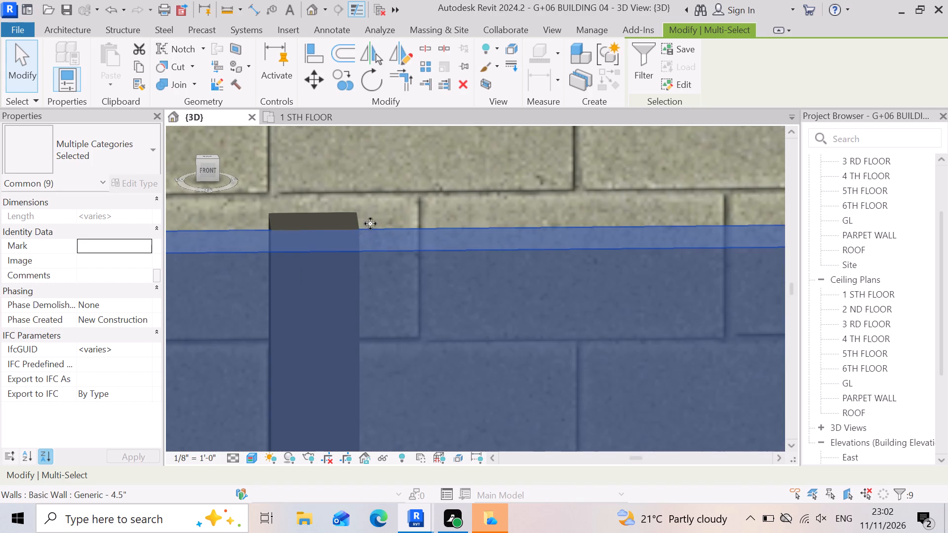
ctrl+click(344, 217)
scroll(374, 228, down, 7)
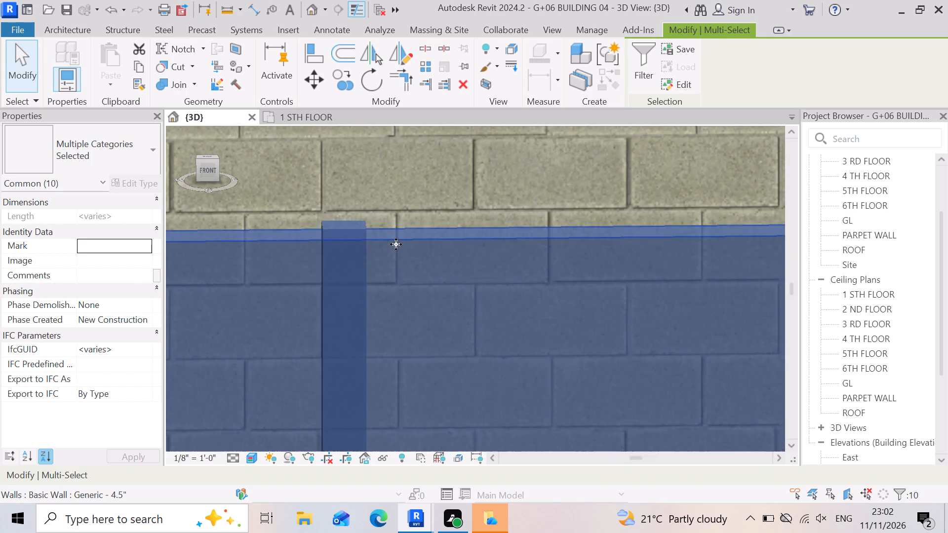
Add the short parapet end wall beside the second window and that window's Handrail - Rectangular railing to the selection.
scroll(396, 244, down, 17)
scroll(292, 260, up, 18)
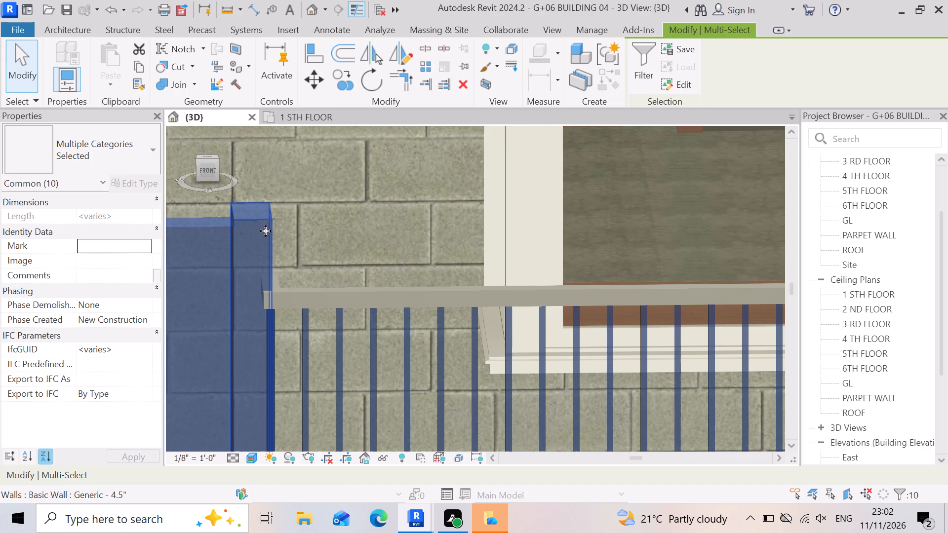
scroll(260, 260, down, 12)
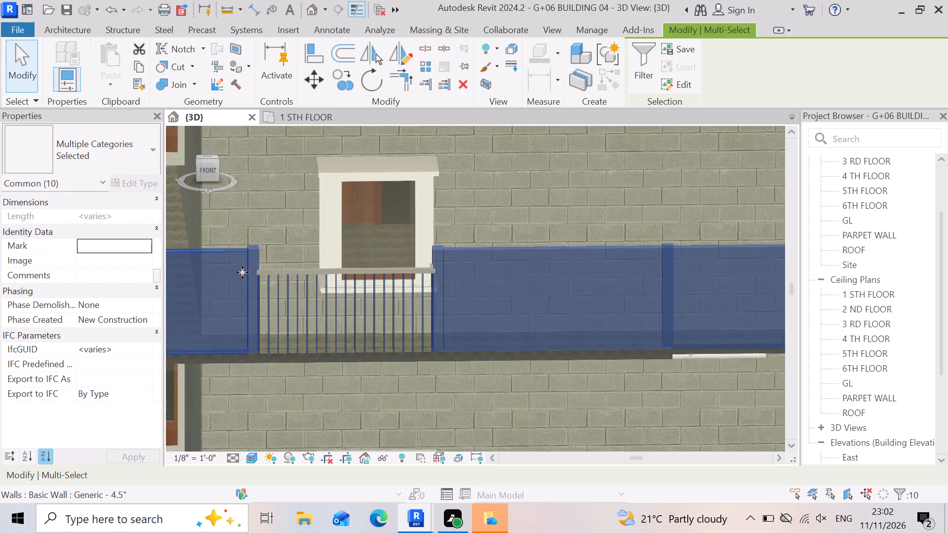
scroll(242, 272, down, 10)
scroll(442, 278, up, 6)
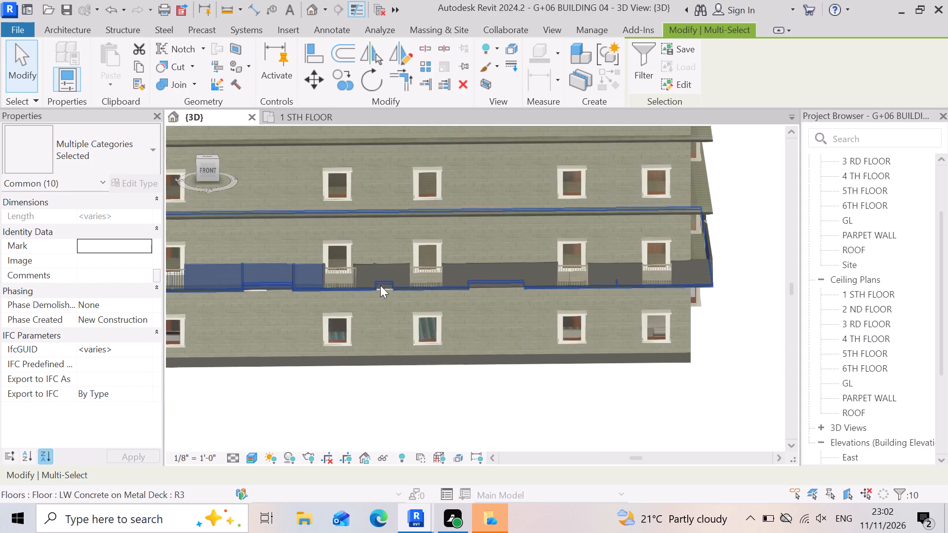
scroll(380, 285, up, 11)
scroll(434, 297, down, 4)
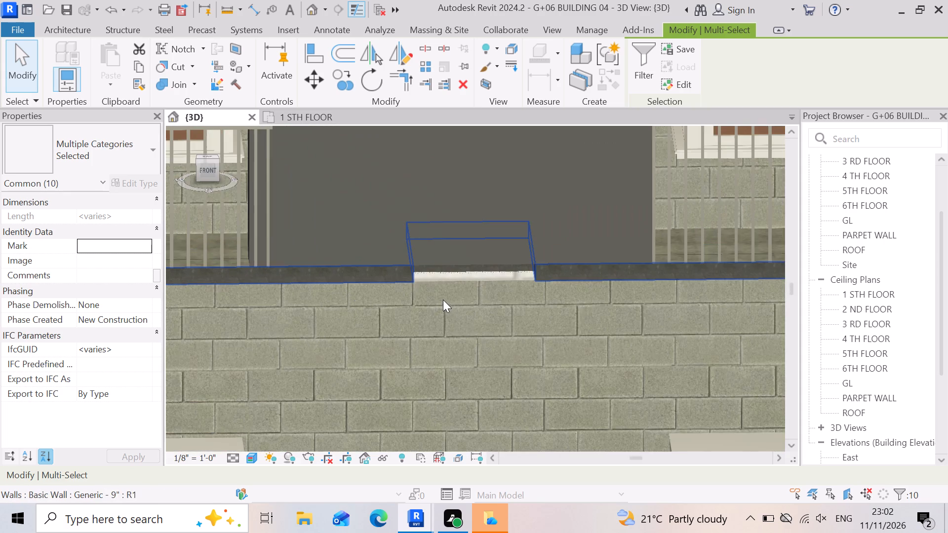
scroll(522, 273, down, 3)
scroll(250, 241, up, 1)
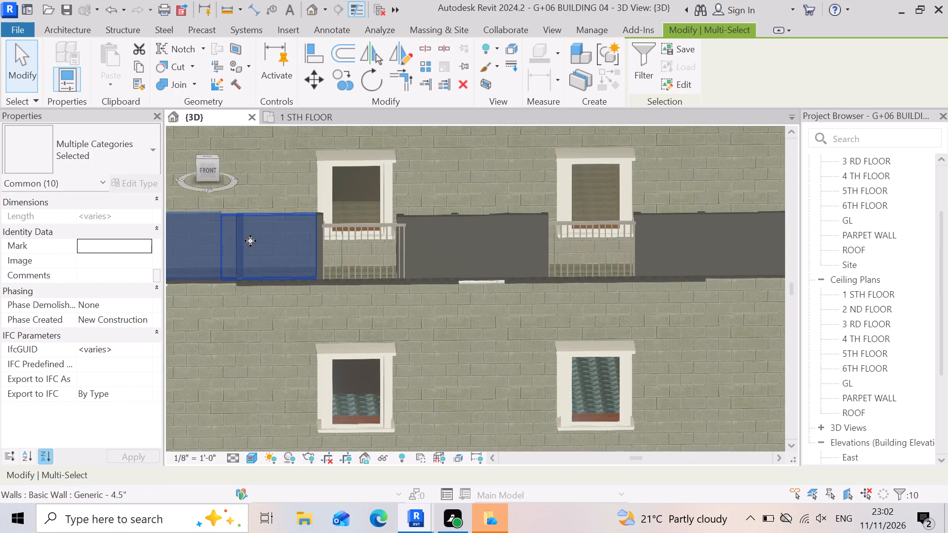
scroll(250, 241, up, 6)
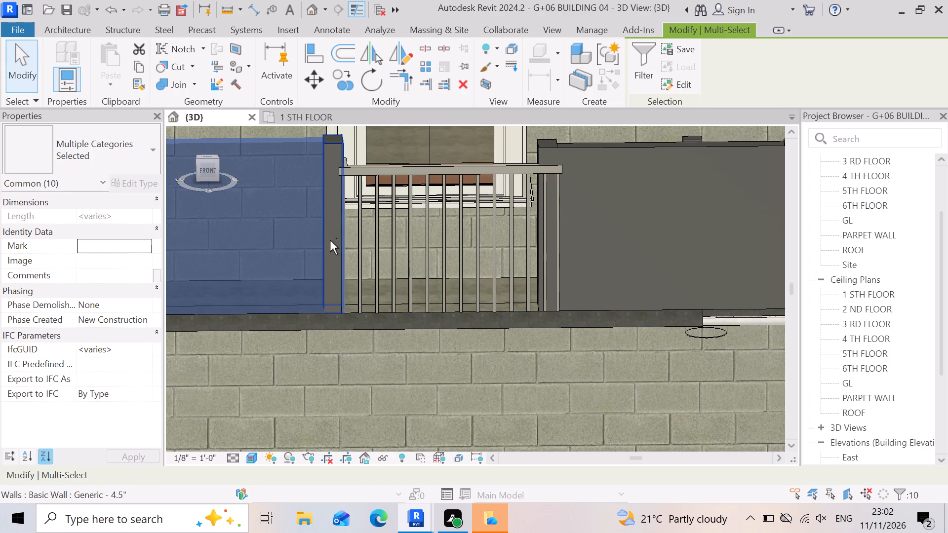
ctrl+click(331, 240)
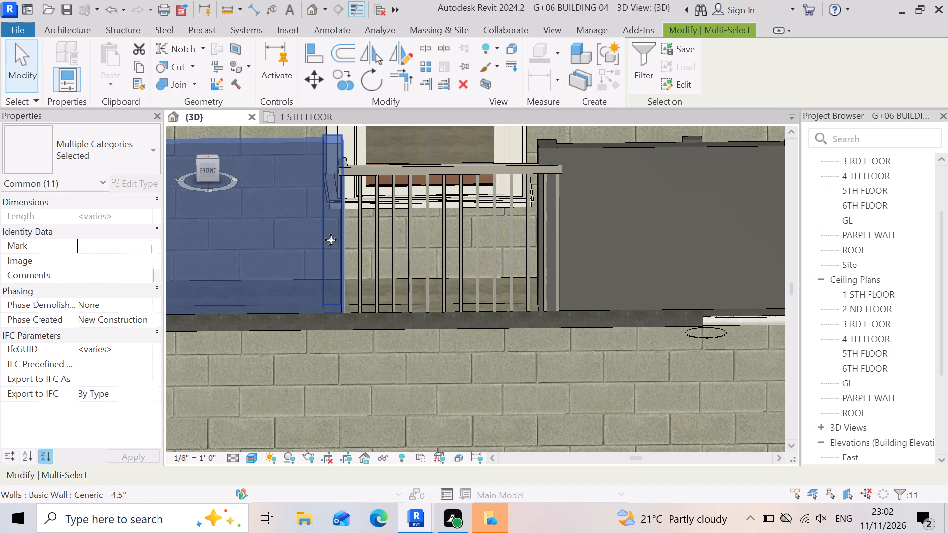
scroll(331, 246, down, 3)
scroll(419, 246, up, 3)
ctrl+click(422, 246)
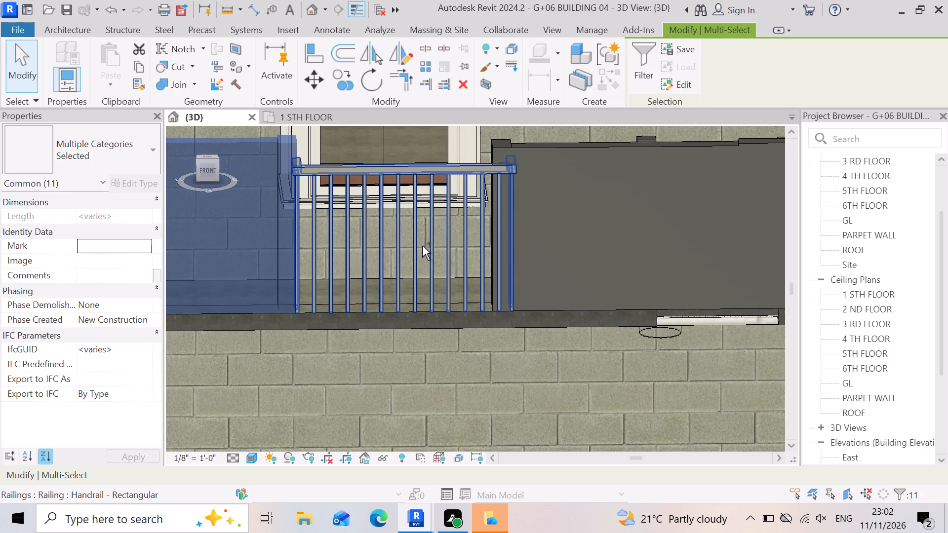
Add the parapet wall beyond the second window's handrail, its short end wall and the short cross wall behind it to the selection.
scroll(270, 282, down, 4)
scroll(437, 279, up, 1)
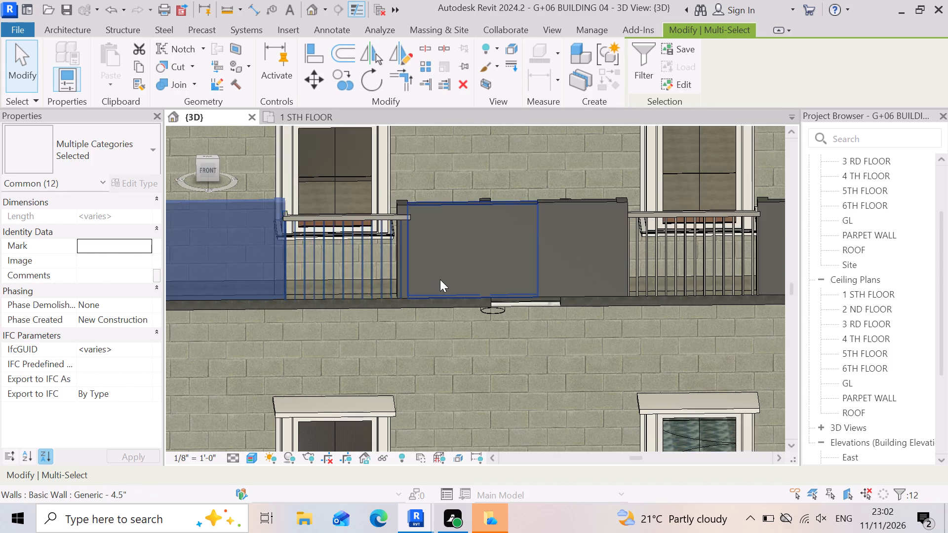
scroll(440, 279, up, 1)
ctrl+click(456, 271)
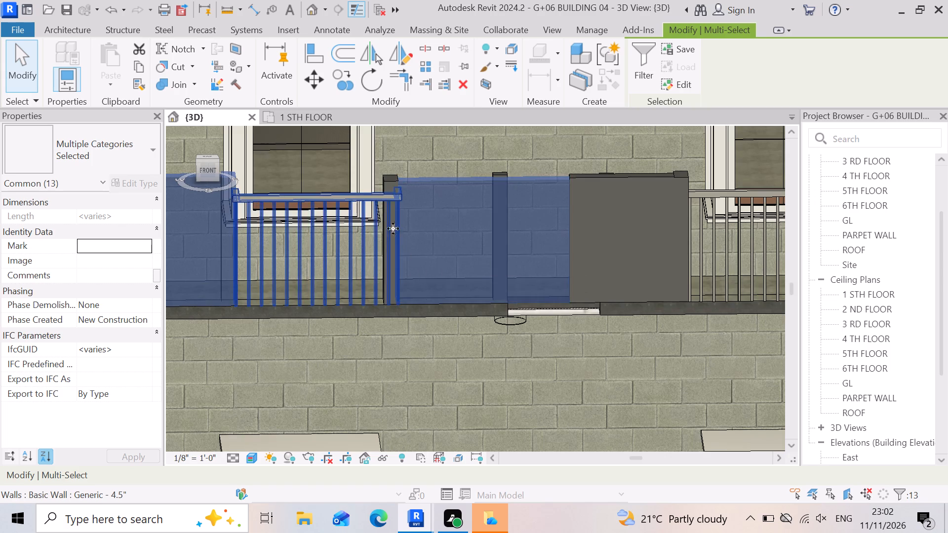
scroll(393, 192, up, 8)
ctrl+click(387, 180)
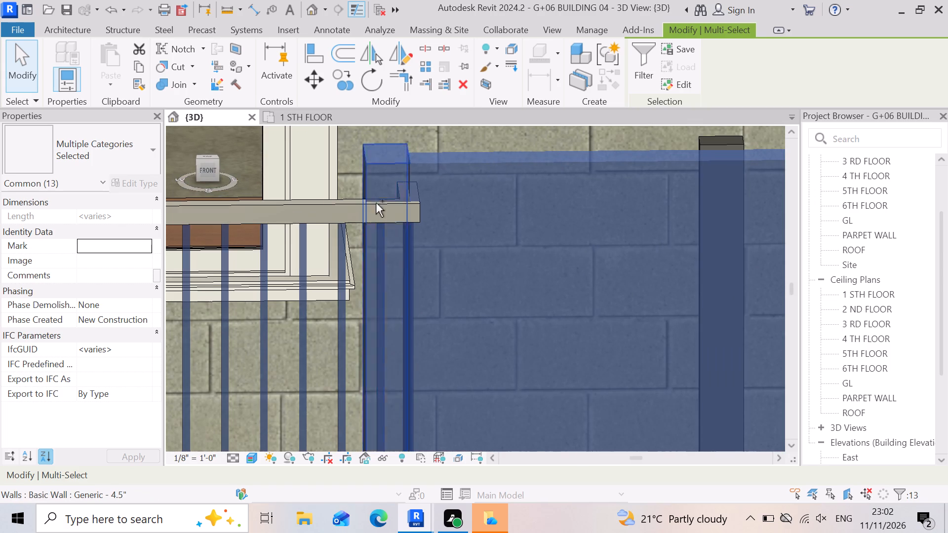
scroll(360, 233, down, 4)
scroll(626, 166, up, 7)
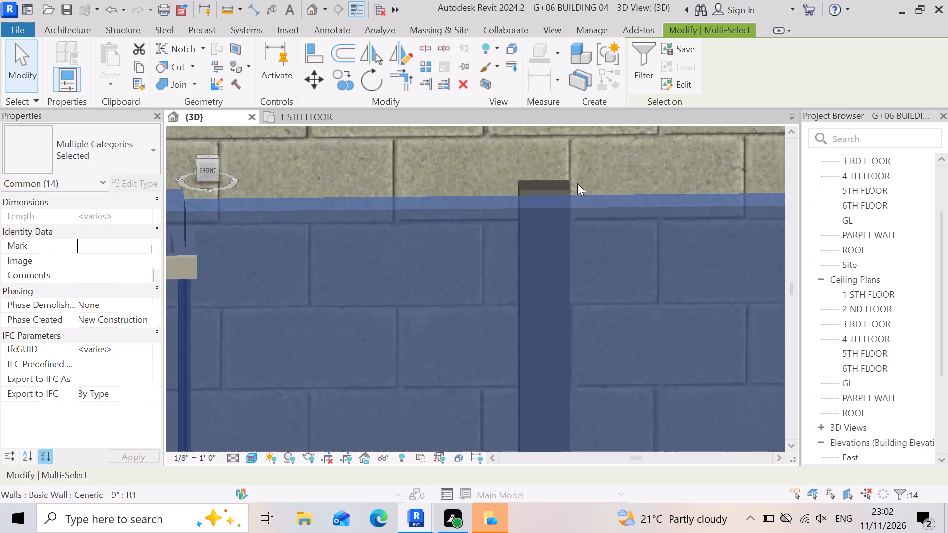
ctrl+click(556, 181)
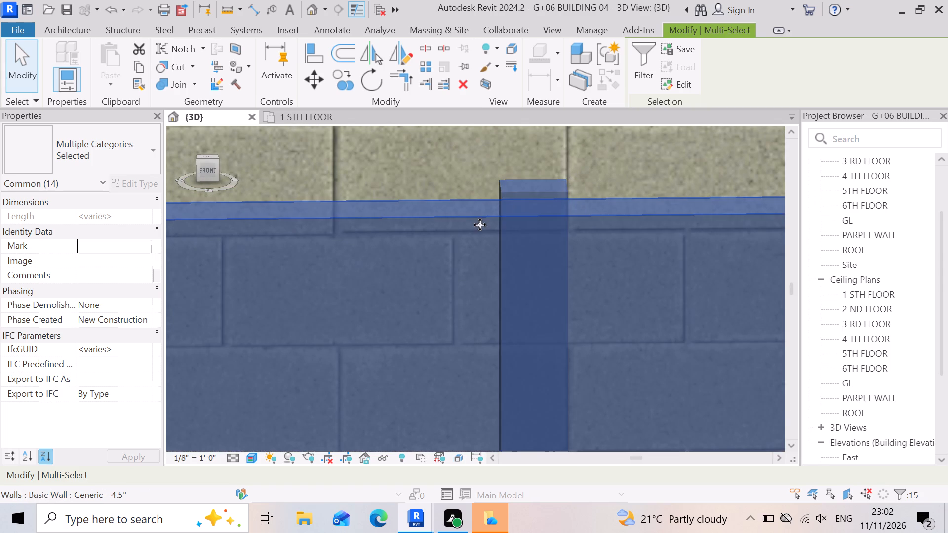
Add the adjoining parapet wall before the third window, that window's handrail and the short end wall between them to the selection.
scroll(479, 224, down, 13)
scroll(667, 245, up, 5)
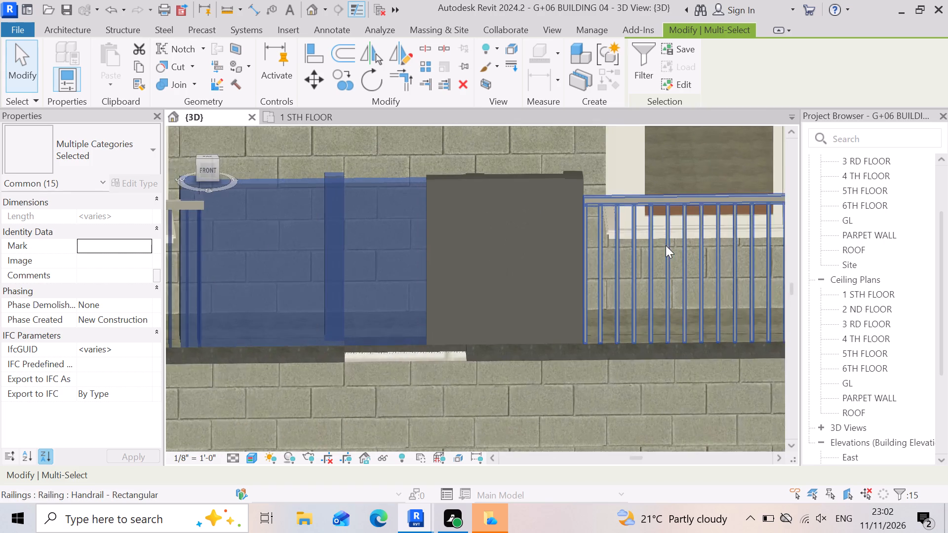
ctrl+click(535, 288)
scroll(580, 224, up, 3)
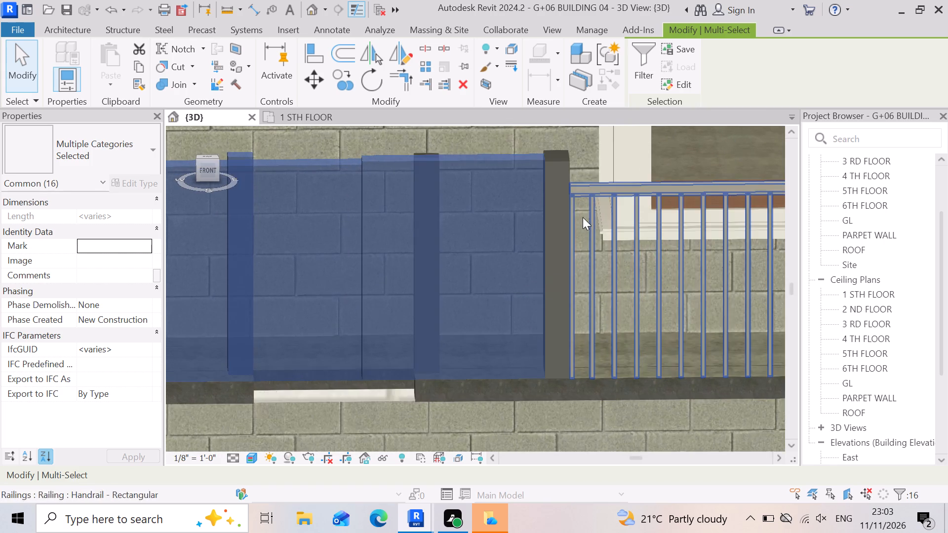
scroll(583, 217, up, 2)
scroll(538, 274, down, 5)
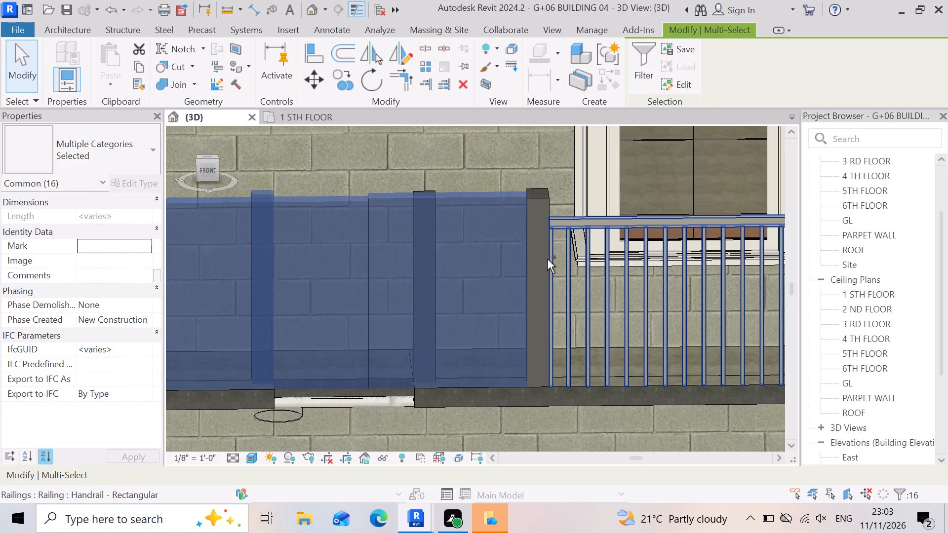
ctrl+click(546, 260)
scroll(456, 191, up, 6)
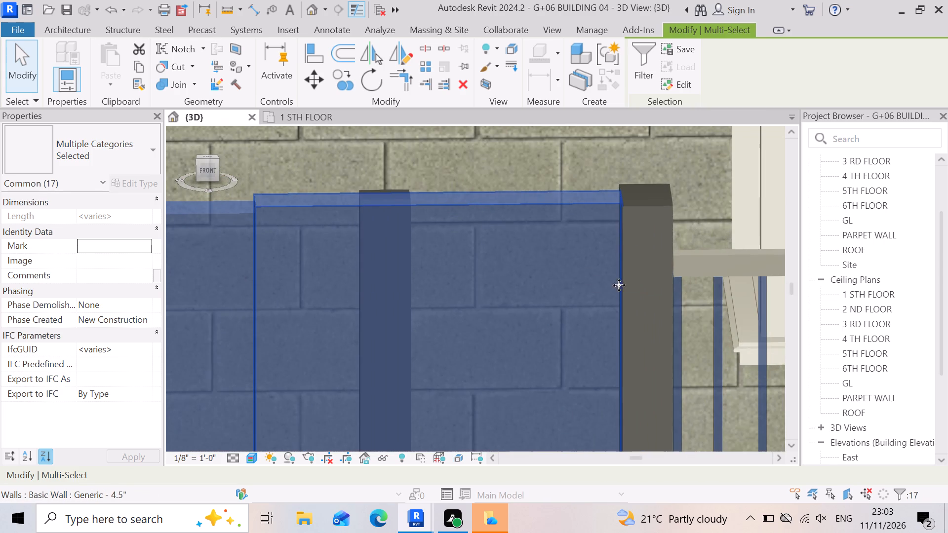
scroll(557, 276, down, 4)
scroll(732, 205, up, 3)
scroll(602, 250, up, 4)
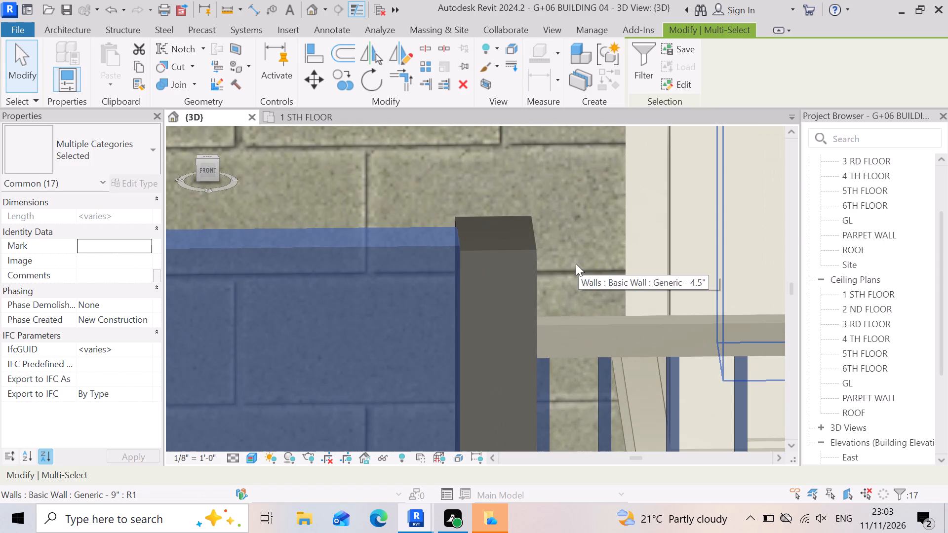
ctrl+click(516, 278)
Add the short Generic - 4.5" cross wall behind the parapet just before the third window to the selection.
scroll(529, 246, down, 8)
scroll(282, 202, up, 2)
scroll(353, 419, up, 3)
scroll(457, 205, up, 1)
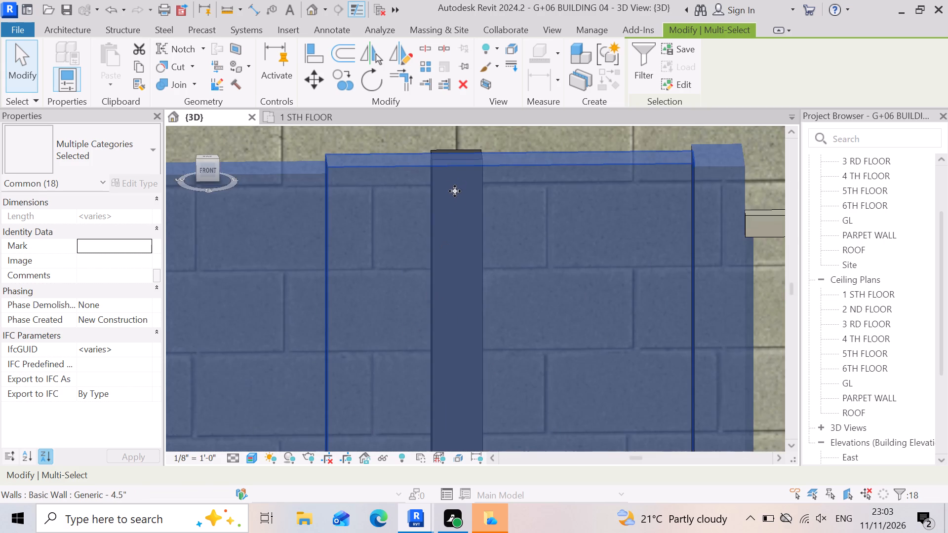
scroll(455, 191, up, 4)
scroll(475, 307, down, 3)
scroll(474, 184, up, 3)
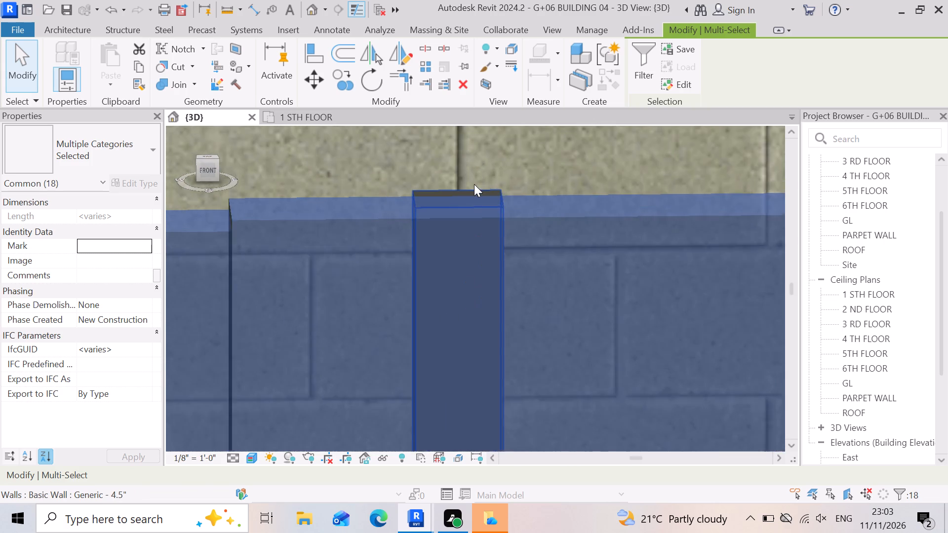
scroll(474, 184, up, 3)
ctrl+click(467, 193)
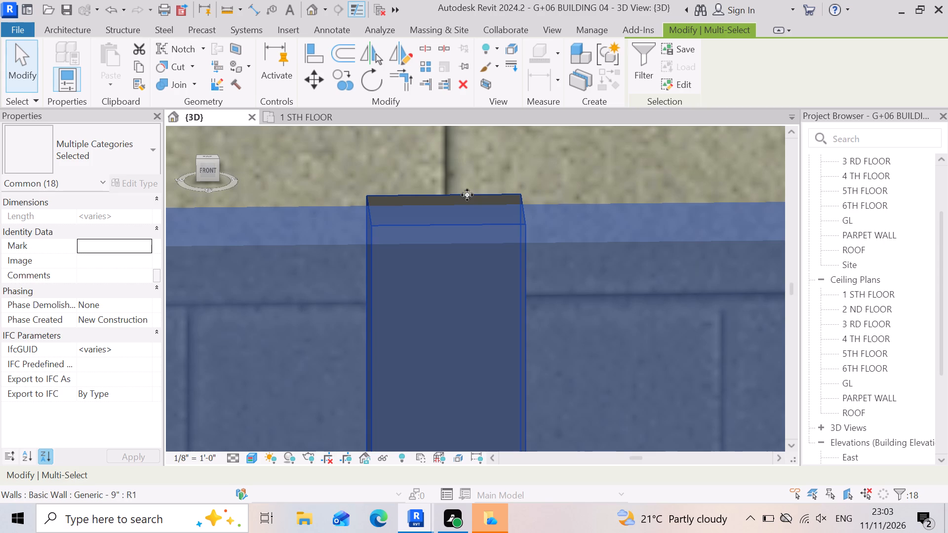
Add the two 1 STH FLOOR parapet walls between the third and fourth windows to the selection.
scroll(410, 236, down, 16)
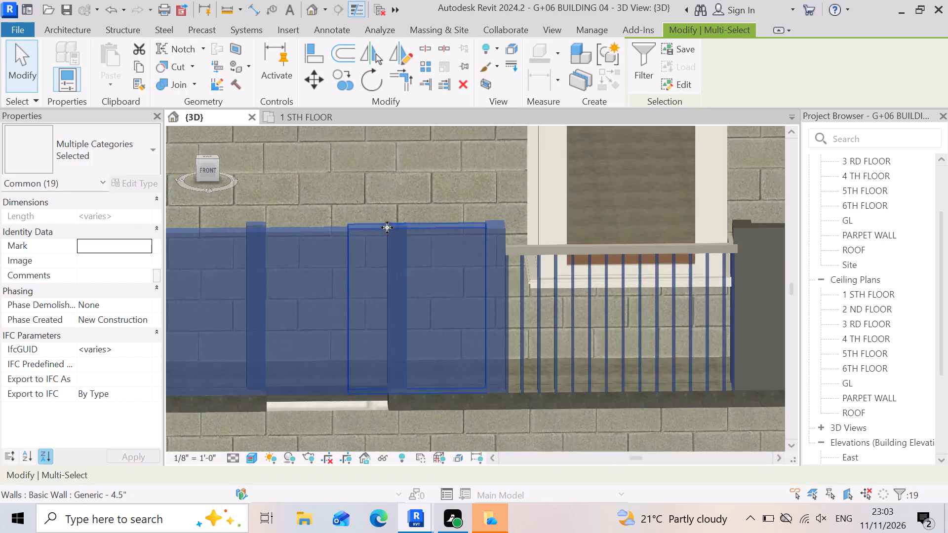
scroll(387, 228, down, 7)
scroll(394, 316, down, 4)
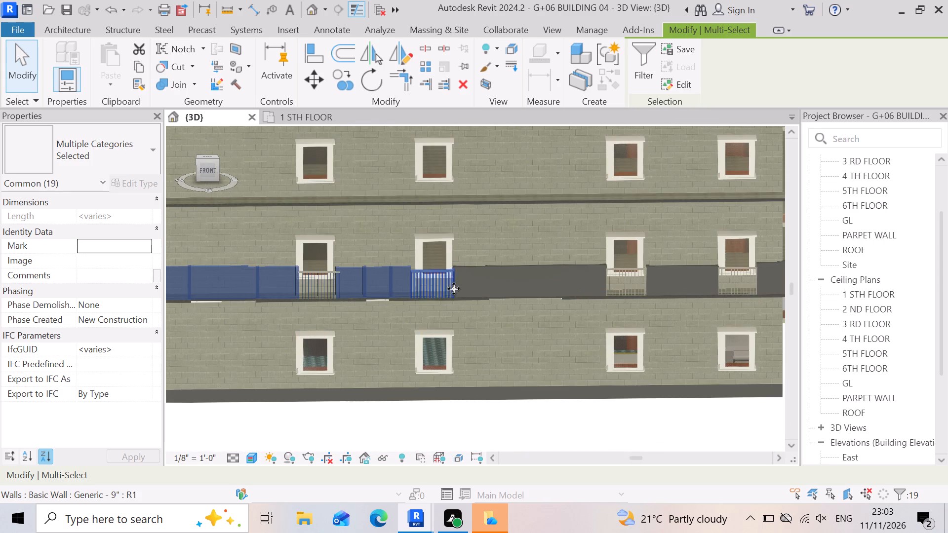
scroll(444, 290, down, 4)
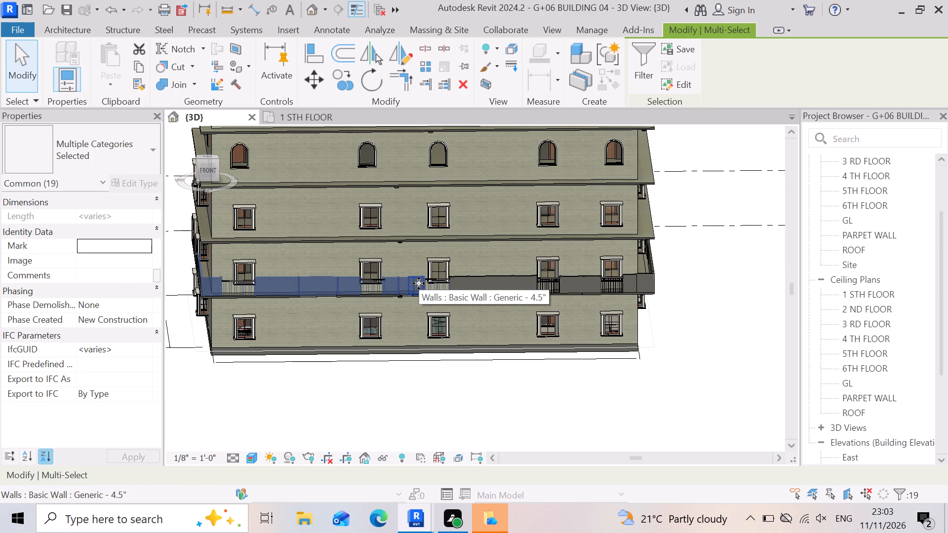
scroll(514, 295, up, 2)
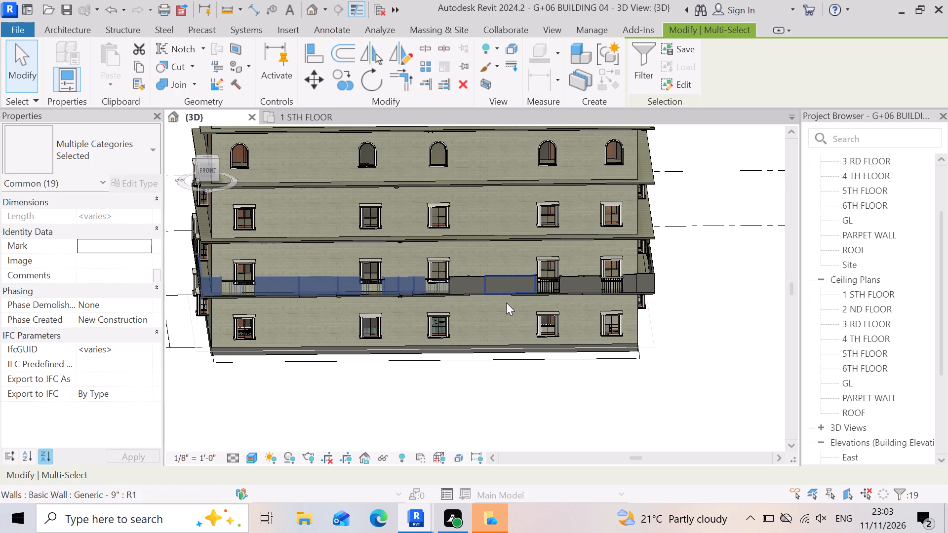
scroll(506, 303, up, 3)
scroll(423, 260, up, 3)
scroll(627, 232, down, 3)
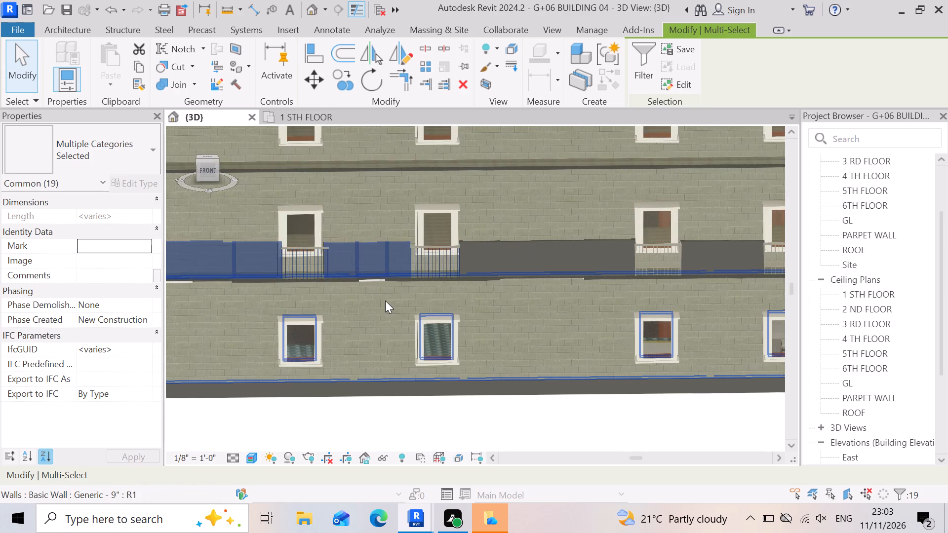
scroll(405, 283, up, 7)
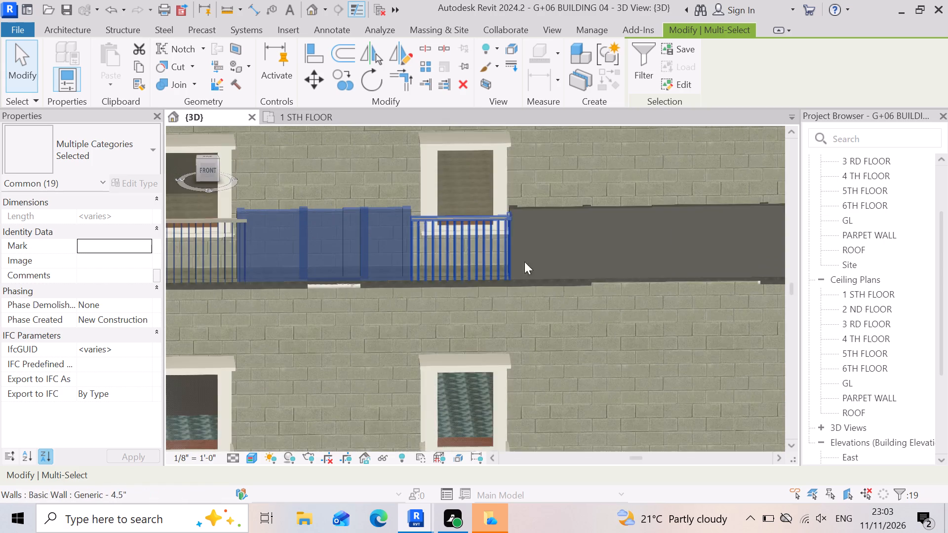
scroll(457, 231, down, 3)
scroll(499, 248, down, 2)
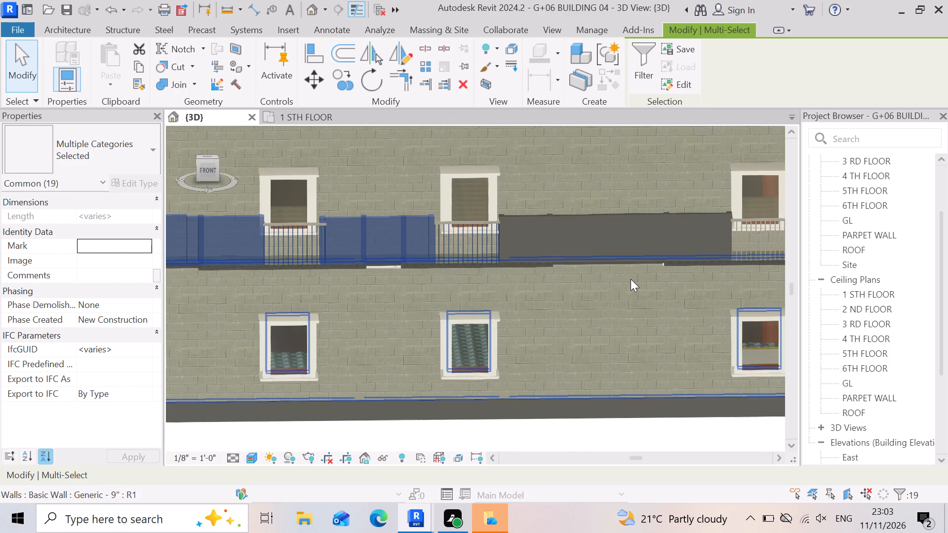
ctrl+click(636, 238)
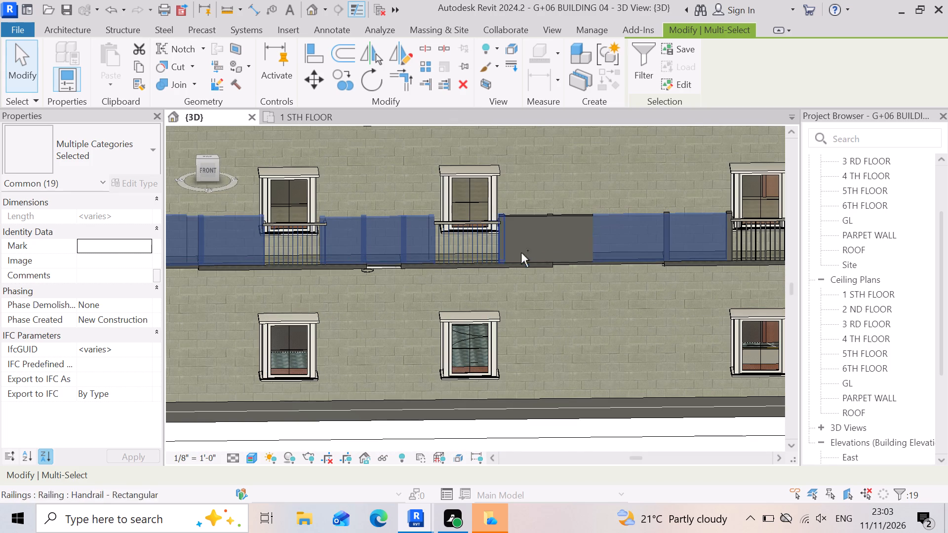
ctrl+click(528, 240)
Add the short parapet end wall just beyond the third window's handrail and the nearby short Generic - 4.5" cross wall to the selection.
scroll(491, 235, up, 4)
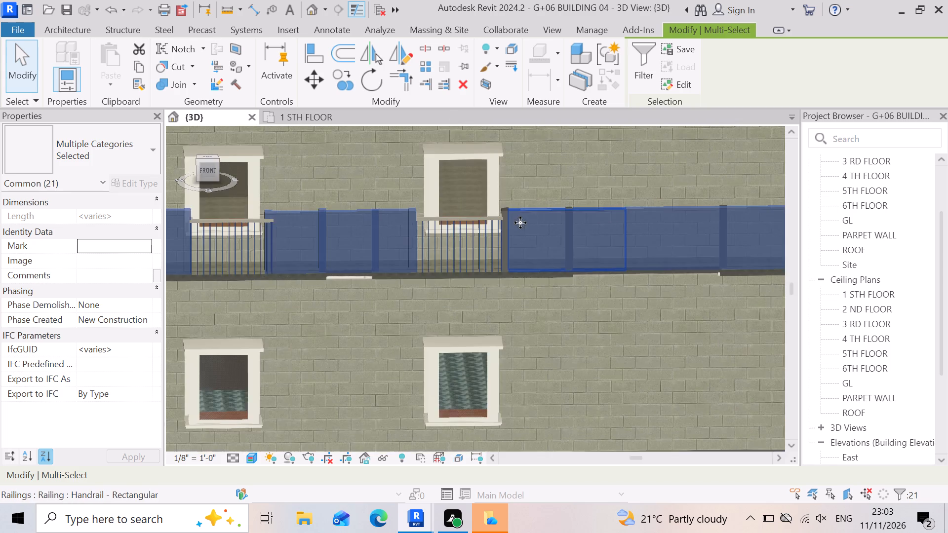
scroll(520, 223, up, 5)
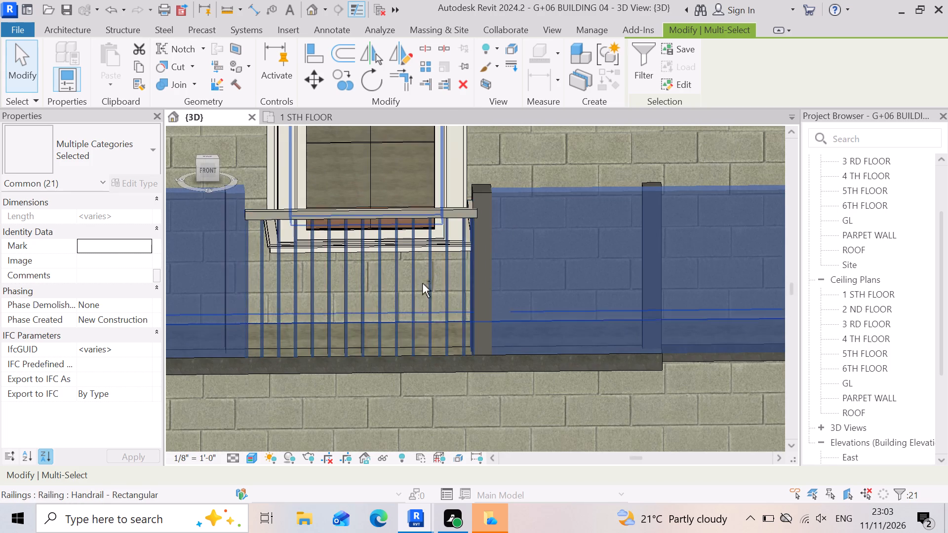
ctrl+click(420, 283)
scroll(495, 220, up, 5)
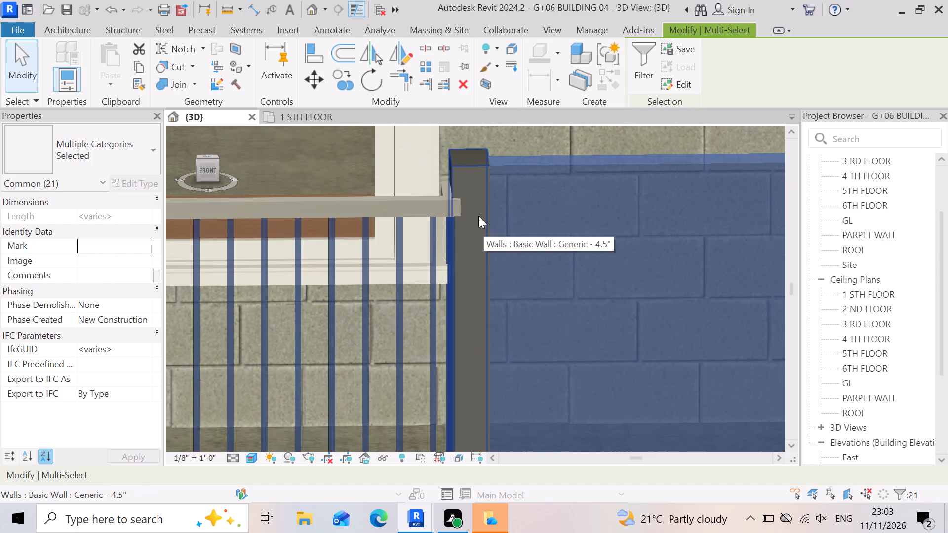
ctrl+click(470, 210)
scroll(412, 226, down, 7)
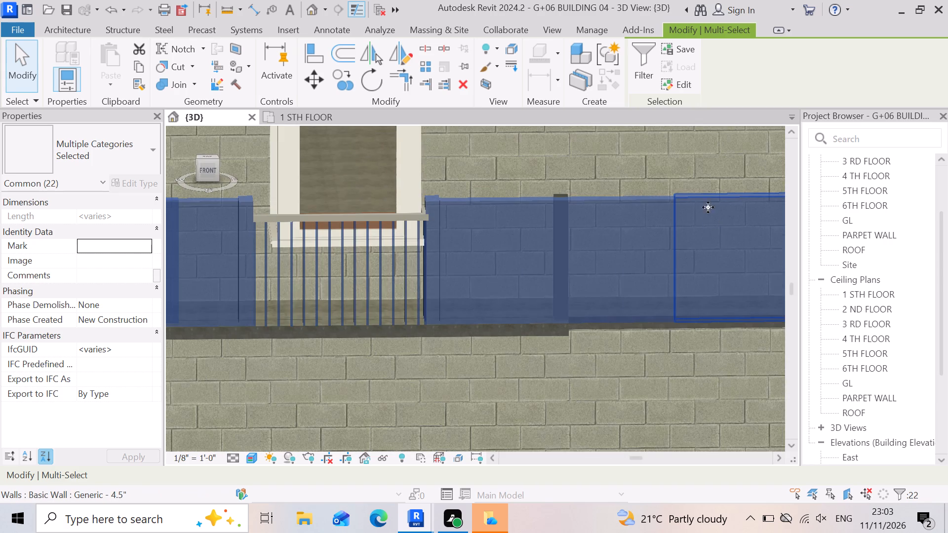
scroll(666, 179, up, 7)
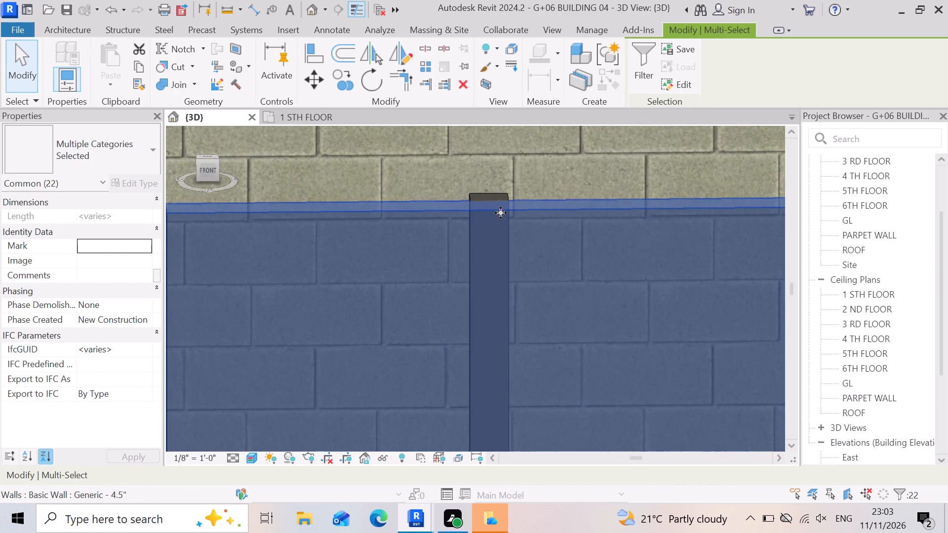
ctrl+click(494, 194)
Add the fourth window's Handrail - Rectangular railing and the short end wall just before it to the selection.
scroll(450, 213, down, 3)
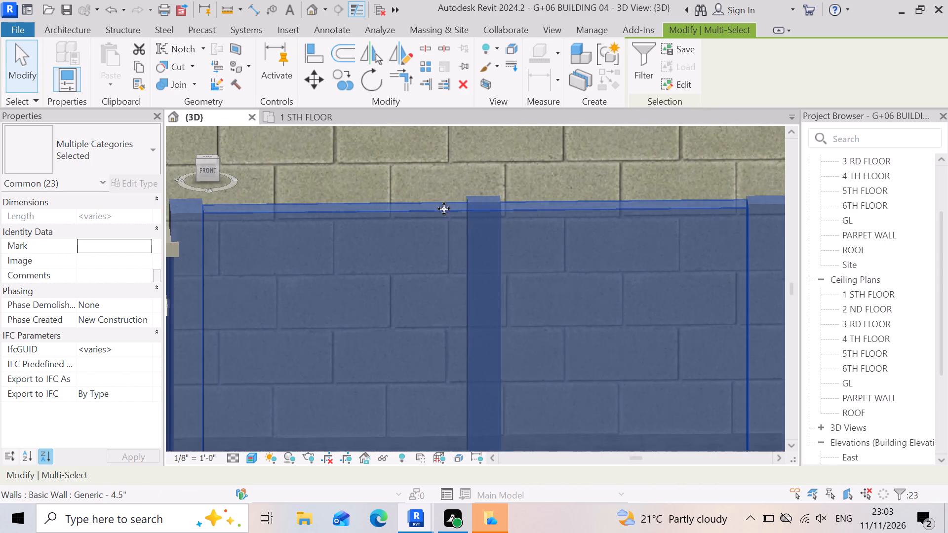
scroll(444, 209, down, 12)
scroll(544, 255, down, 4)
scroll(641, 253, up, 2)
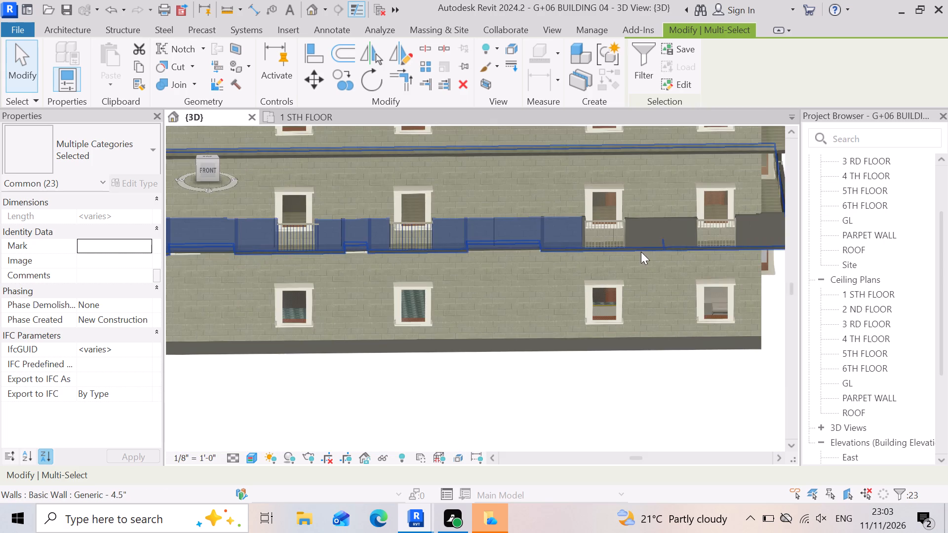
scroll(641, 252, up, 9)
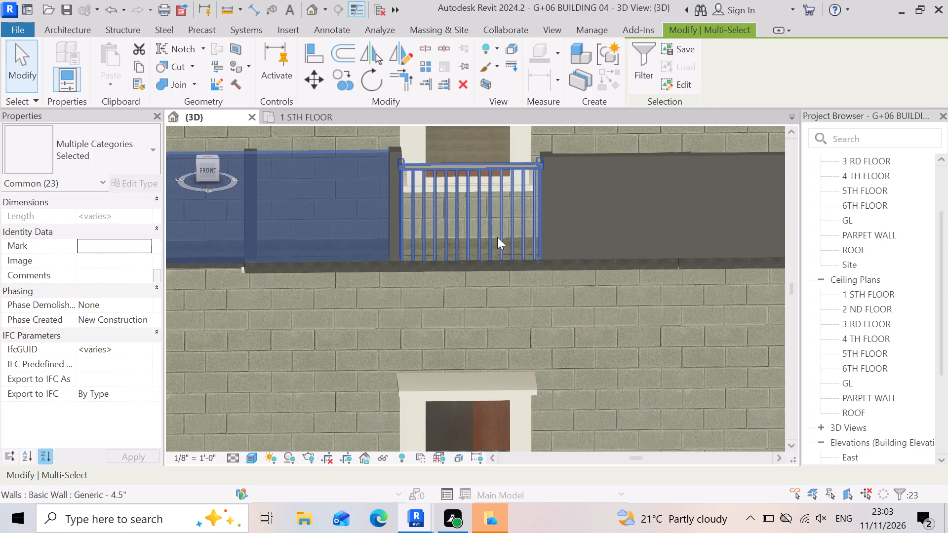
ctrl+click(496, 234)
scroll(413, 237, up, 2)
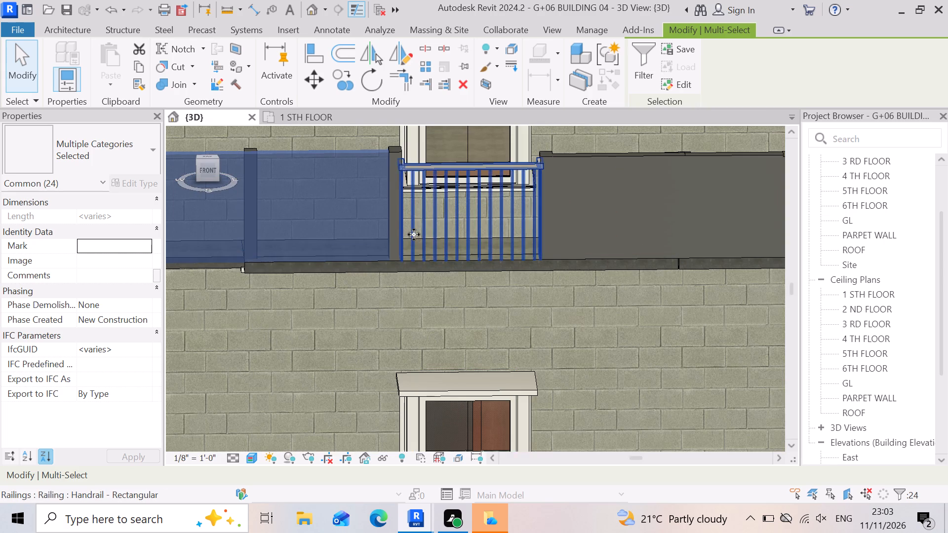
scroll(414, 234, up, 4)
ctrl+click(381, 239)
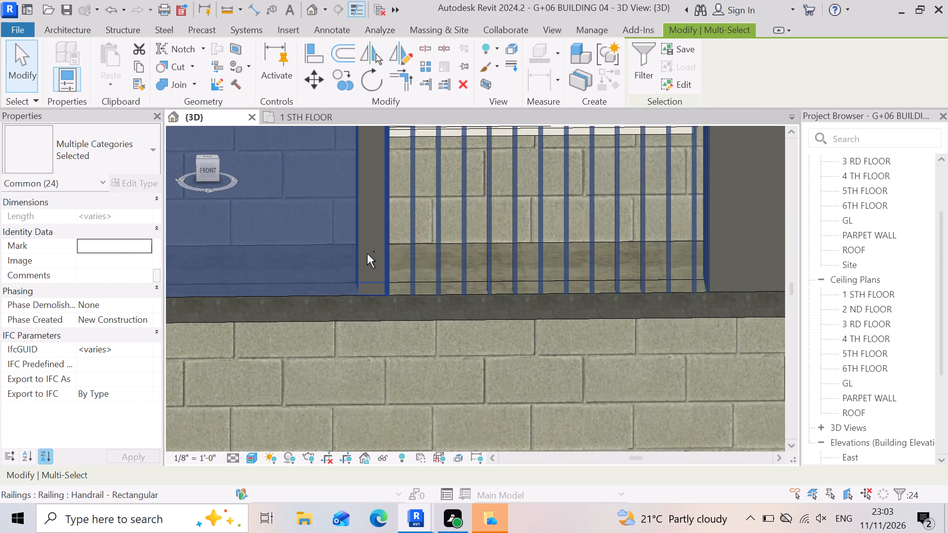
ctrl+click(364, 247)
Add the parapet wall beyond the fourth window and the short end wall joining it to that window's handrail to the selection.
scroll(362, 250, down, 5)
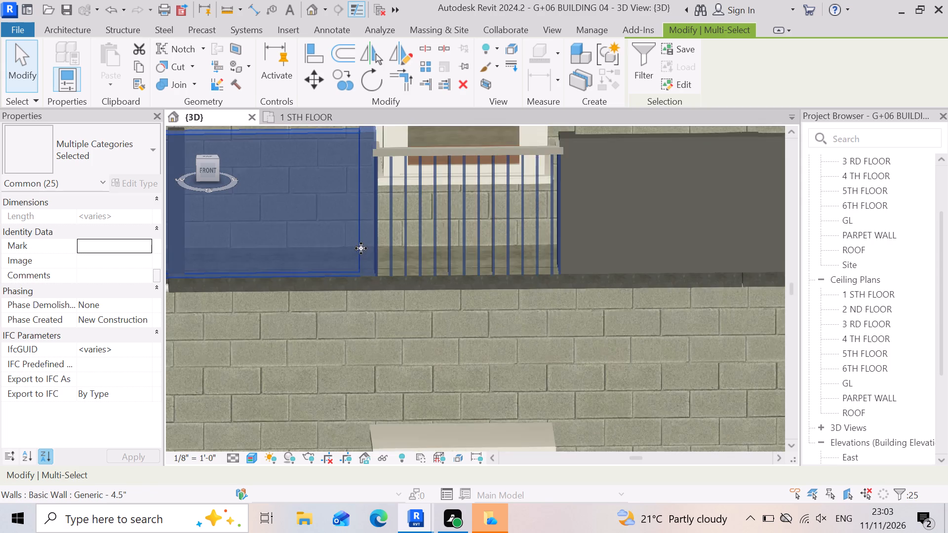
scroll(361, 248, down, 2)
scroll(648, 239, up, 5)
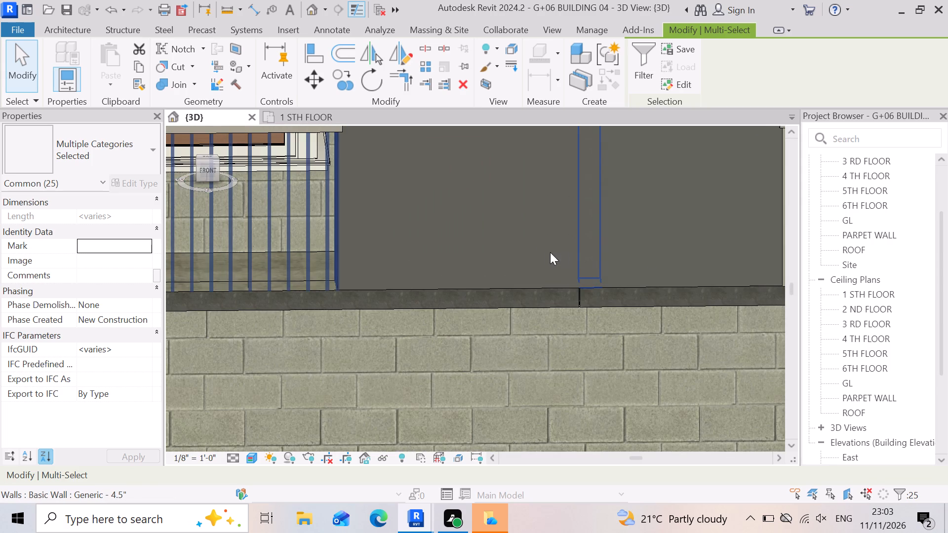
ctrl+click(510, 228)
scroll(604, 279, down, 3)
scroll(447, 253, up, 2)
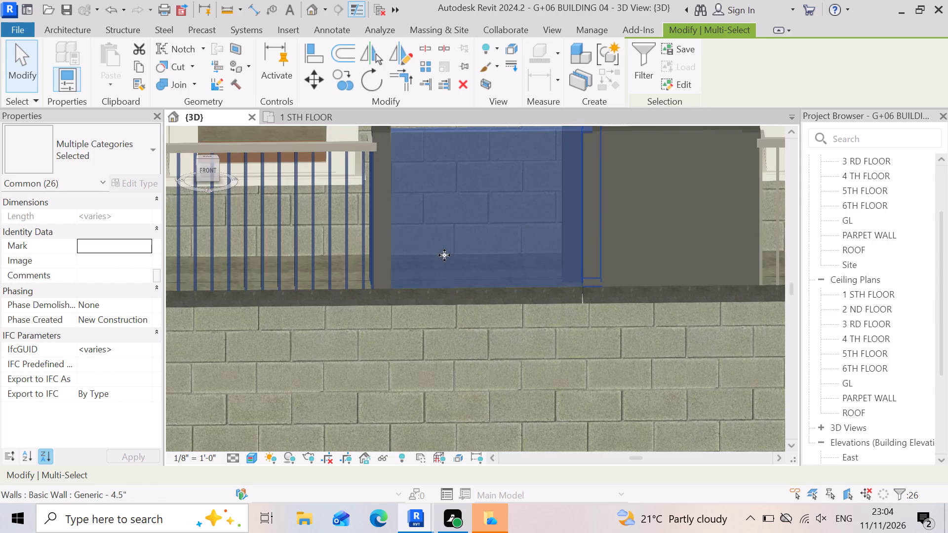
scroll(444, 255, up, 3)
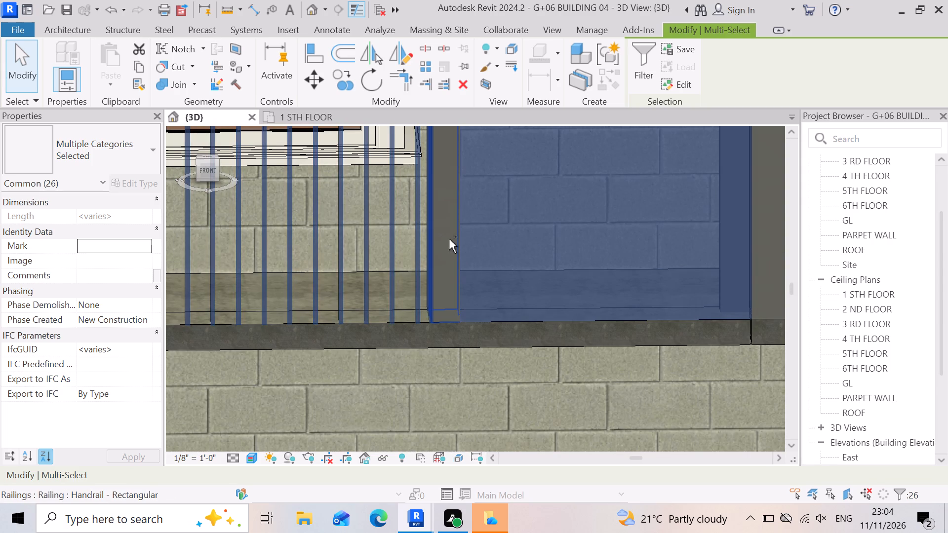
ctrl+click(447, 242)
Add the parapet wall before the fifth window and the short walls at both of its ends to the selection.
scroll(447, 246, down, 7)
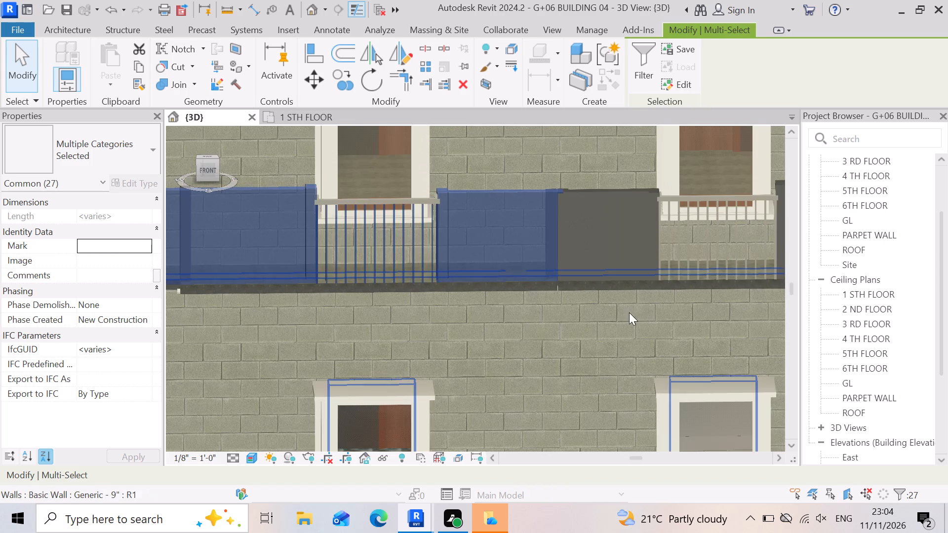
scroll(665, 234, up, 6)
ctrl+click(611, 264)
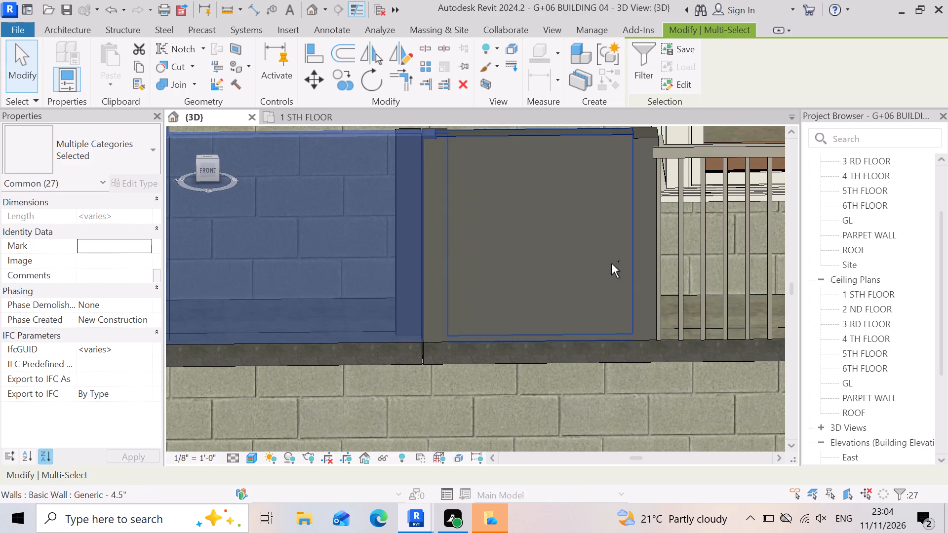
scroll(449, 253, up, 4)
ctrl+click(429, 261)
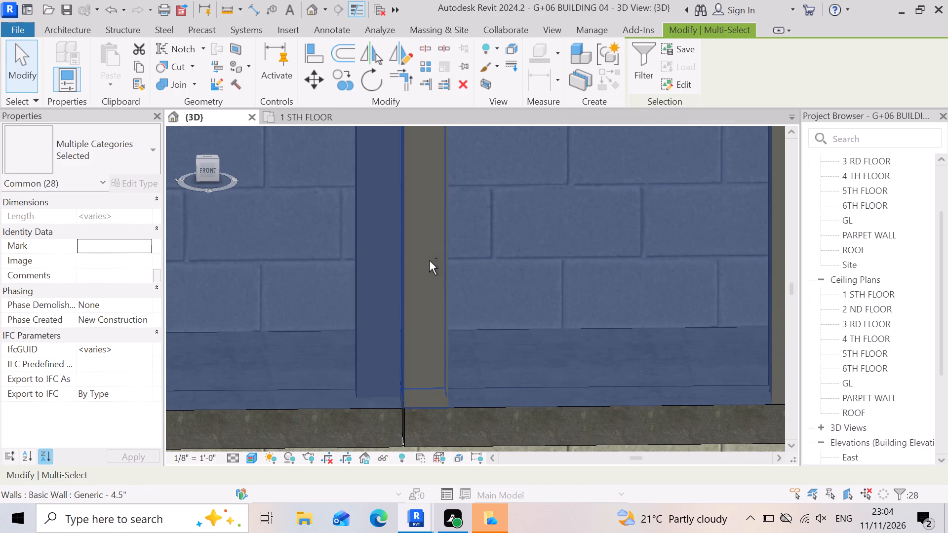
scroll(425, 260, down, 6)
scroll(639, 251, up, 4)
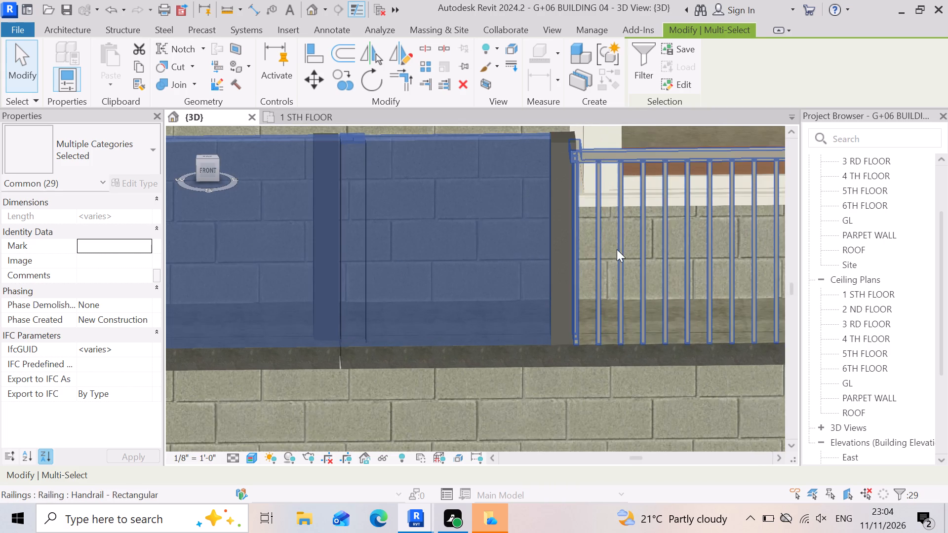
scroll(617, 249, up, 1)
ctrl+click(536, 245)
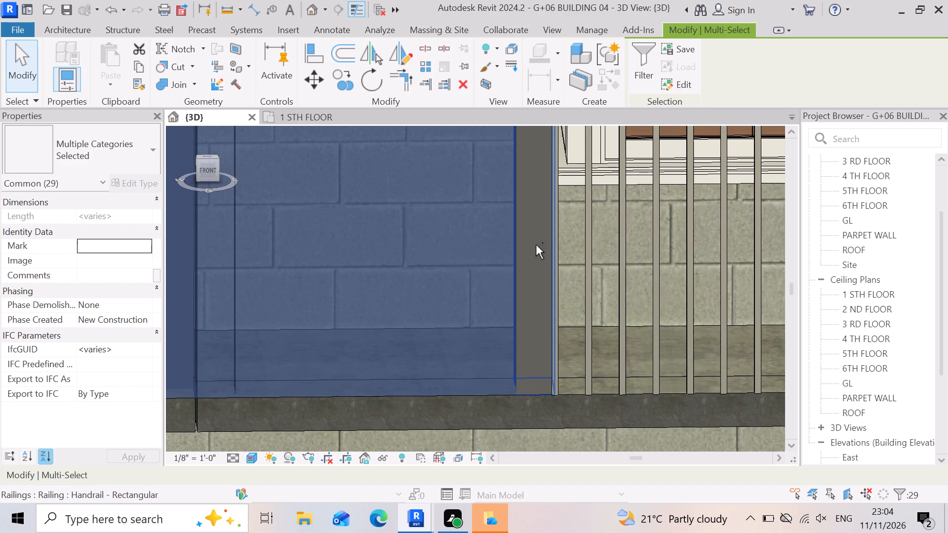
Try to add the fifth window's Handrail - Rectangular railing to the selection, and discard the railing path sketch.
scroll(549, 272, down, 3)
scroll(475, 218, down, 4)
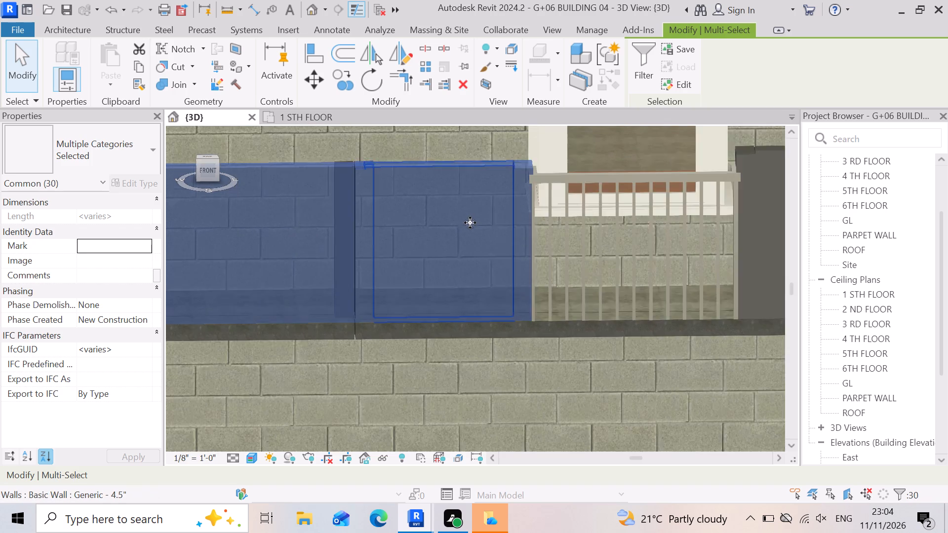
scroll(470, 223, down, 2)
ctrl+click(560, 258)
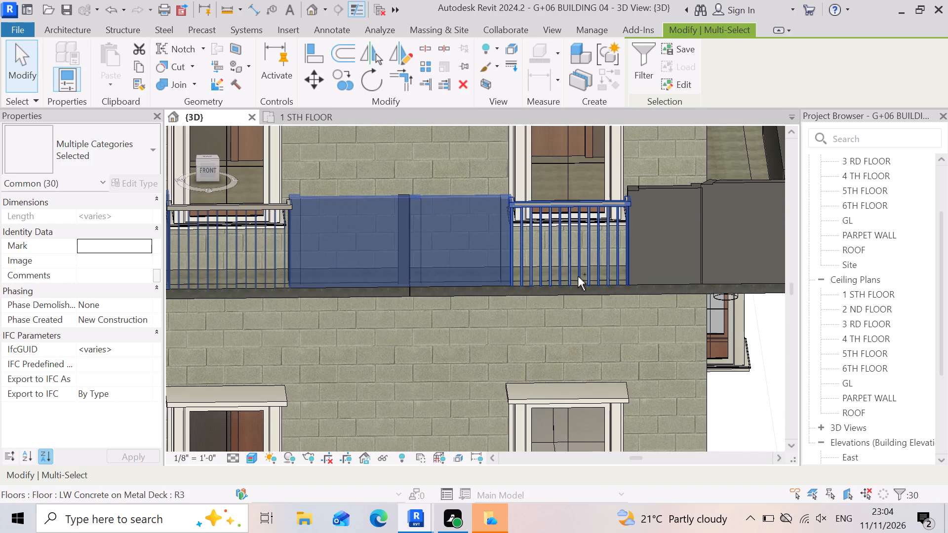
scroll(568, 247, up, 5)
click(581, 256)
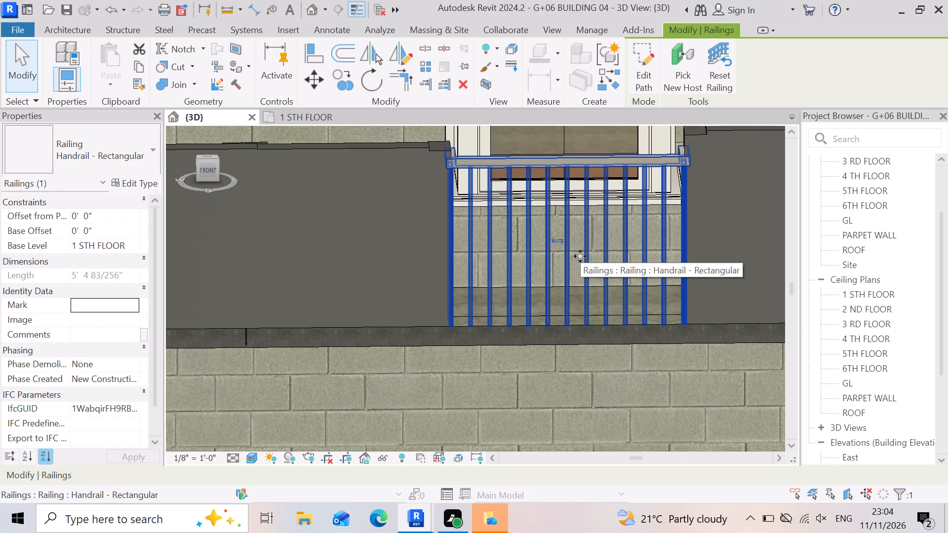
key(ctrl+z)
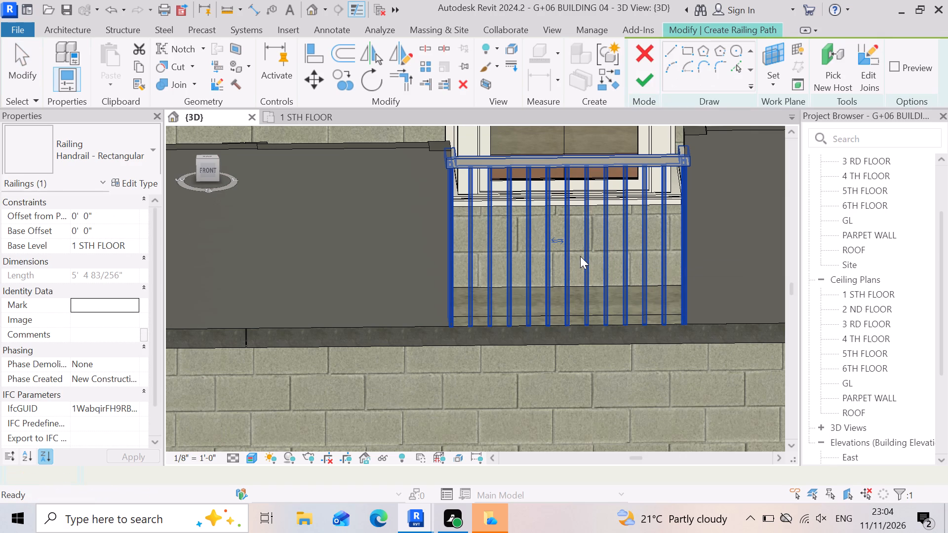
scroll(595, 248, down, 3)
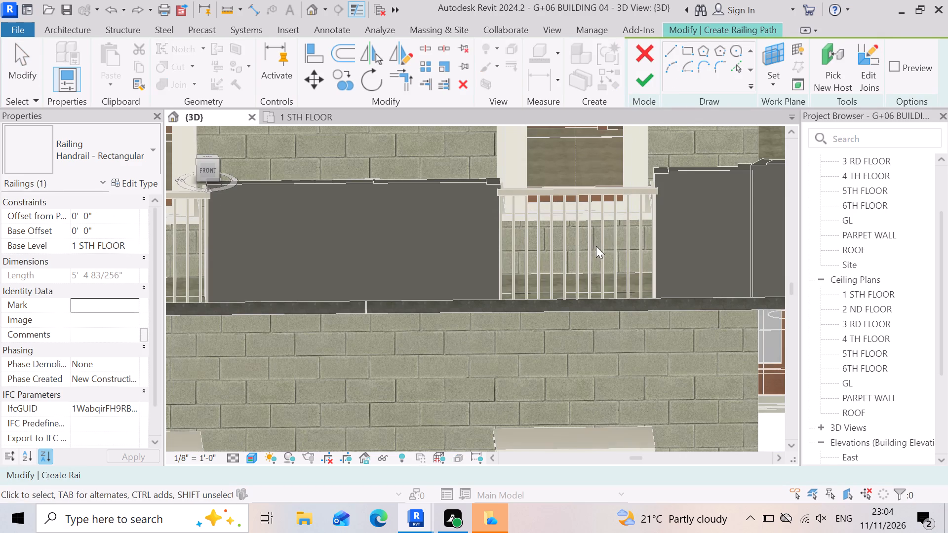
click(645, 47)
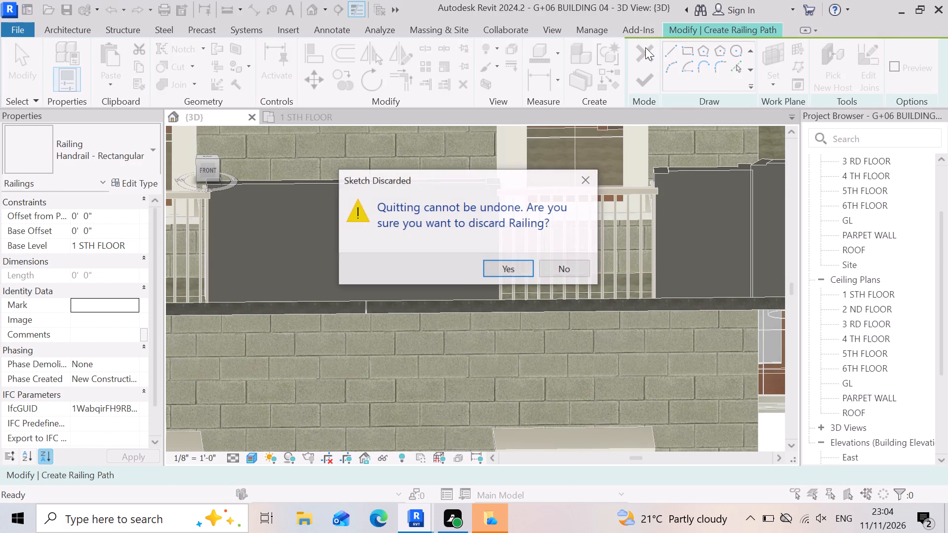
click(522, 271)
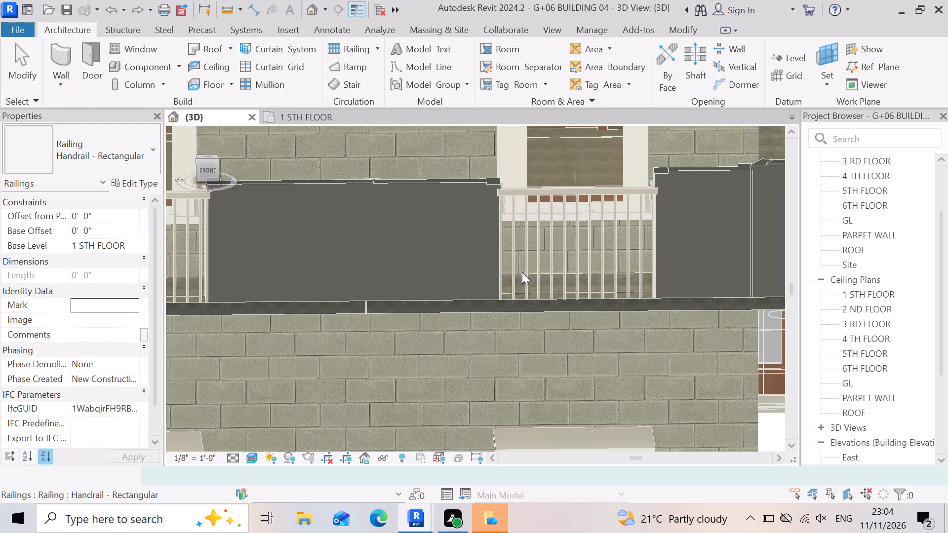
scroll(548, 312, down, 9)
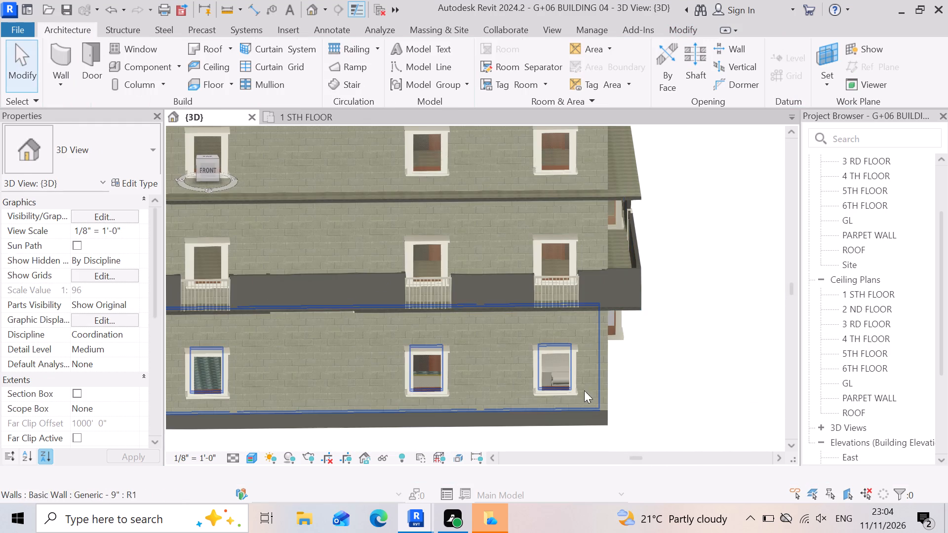
Restart the selection with the two parapet walls at the front facade's right corner and the Handrail - Rectangular railings of the two nearest windows.
scroll(666, 286, up, 6)
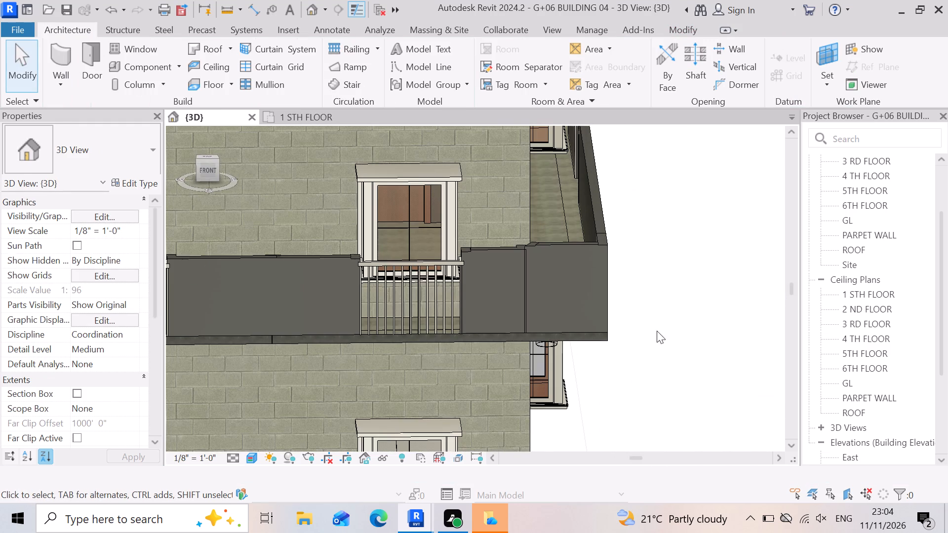
shift+click(565, 292)
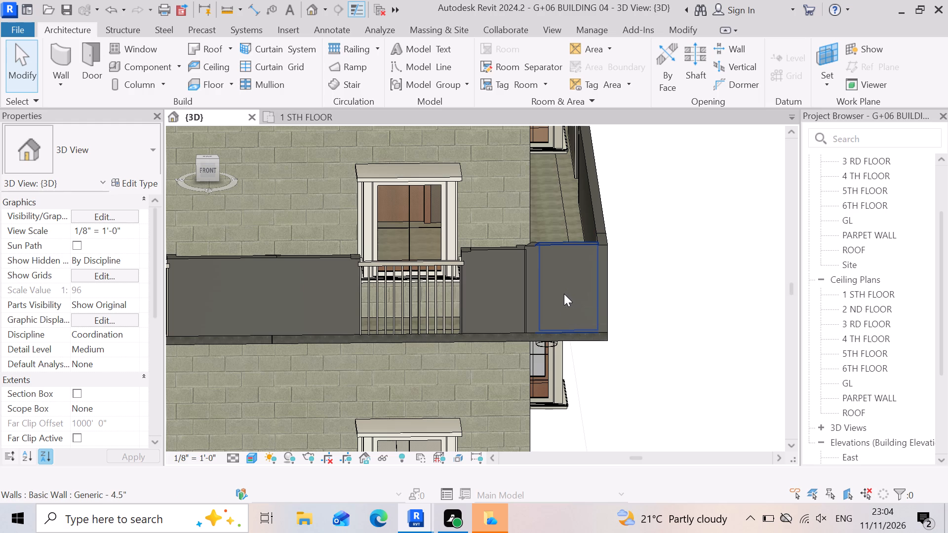
ctrl+click(564, 294)
ctrl+click(506, 306)
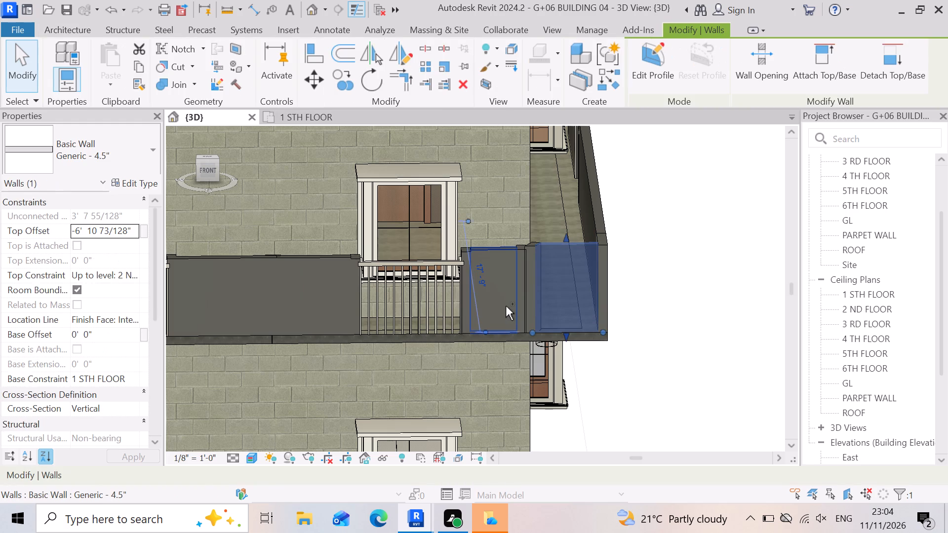
ctrl+click(414, 308)
scroll(611, 339, down, 5)
scroll(327, 329, up, 6)
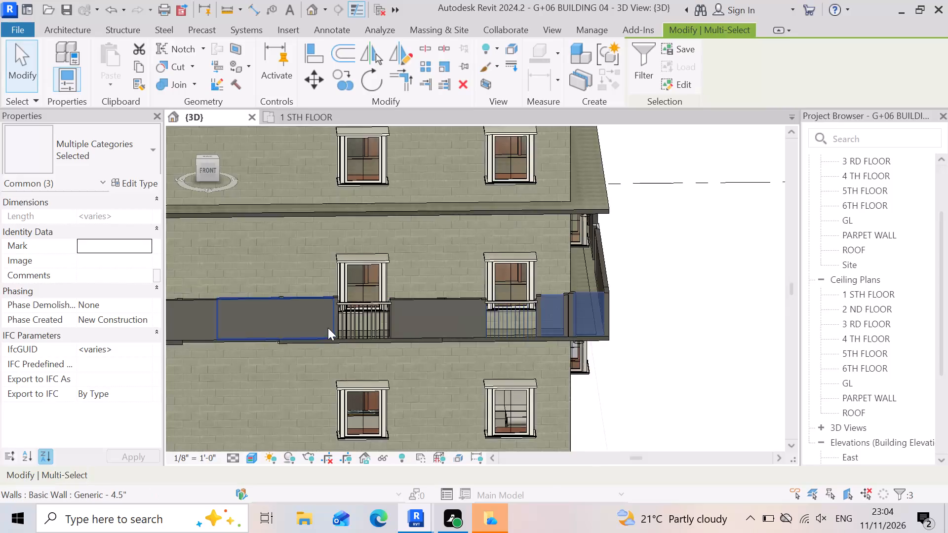
ctrl+click(387, 324)
Add the two parapet walls meeting at the facade's left corner and the short end wall beside the first window's handrail to the selection.
scroll(541, 340, down, 8)
scroll(615, 368, down, 4)
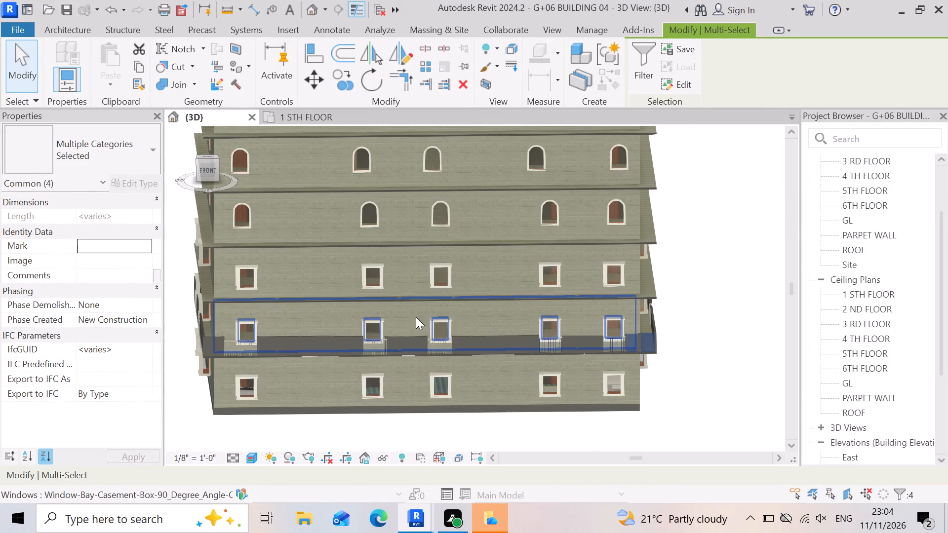
scroll(523, 406, down, 3)
scroll(392, 289, up, 2)
scroll(250, 389, up, 3)
scroll(297, 405, up, 11)
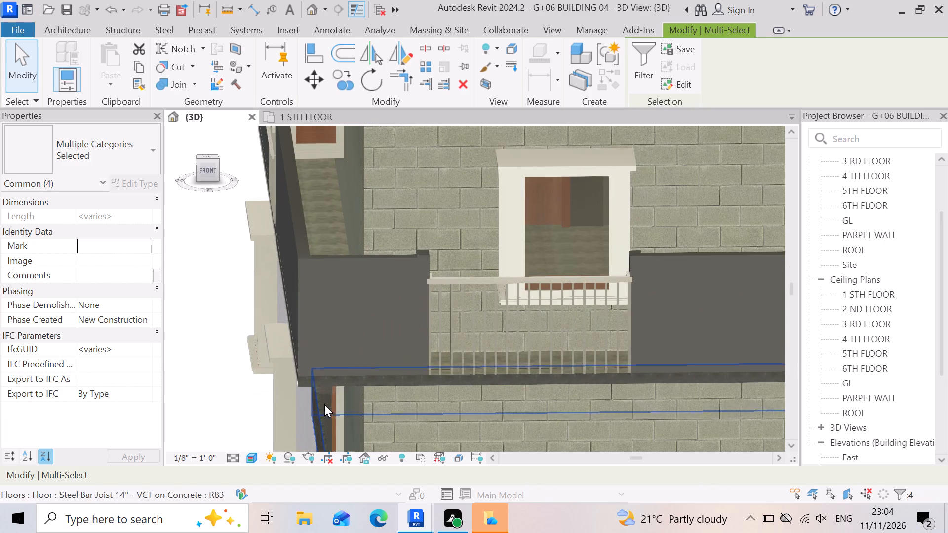
ctrl+click(373, 313)
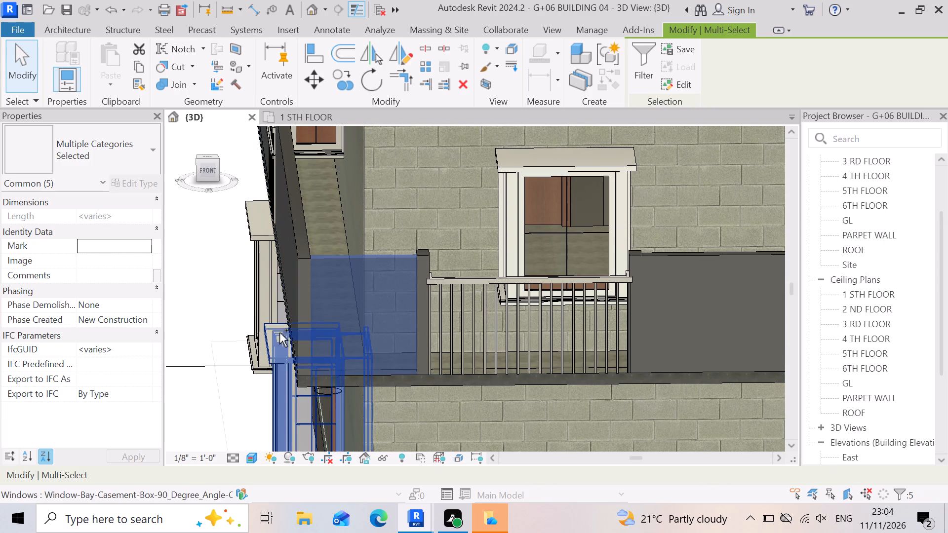
ctrl+click(305, 313)
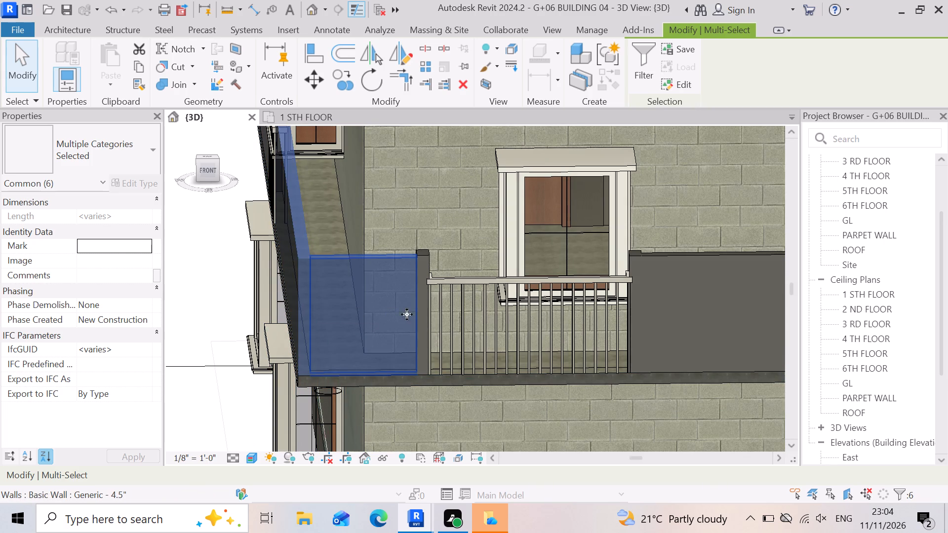
ctrl+click(429, 319)
scroll(434, 286, up, 5)
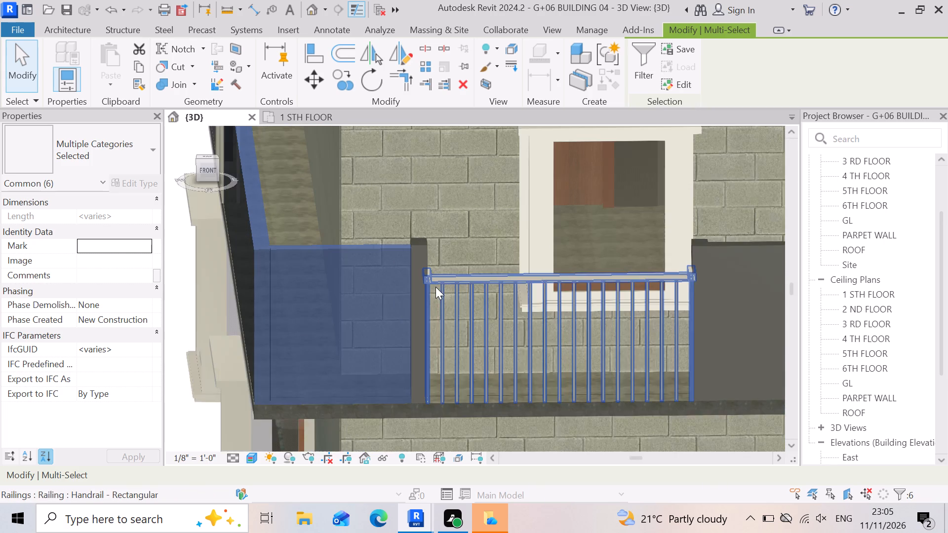
ctrl+click(409, 296)
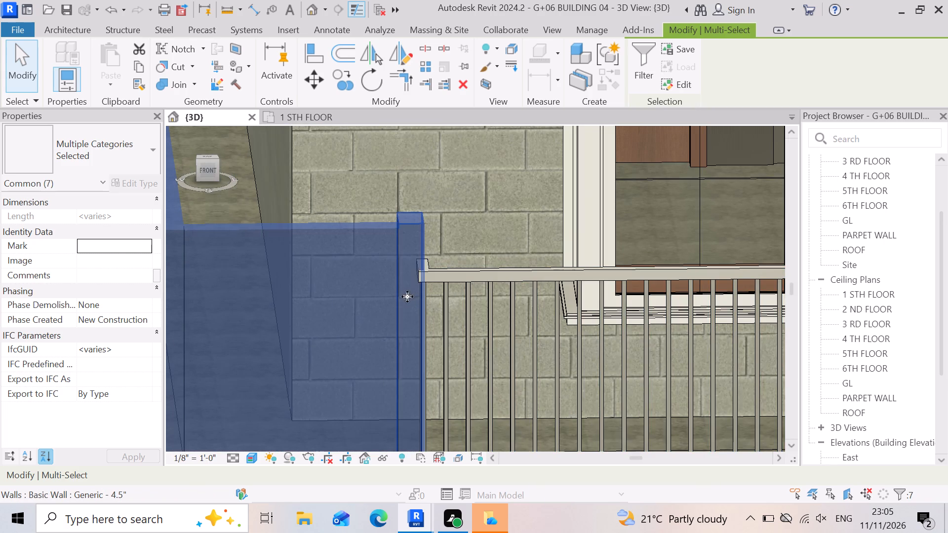
Add the first window's Handrail - Rectangular railing to the selection.
scroll(375, 276, down, 4)
scroll(389, 337, down, 4)
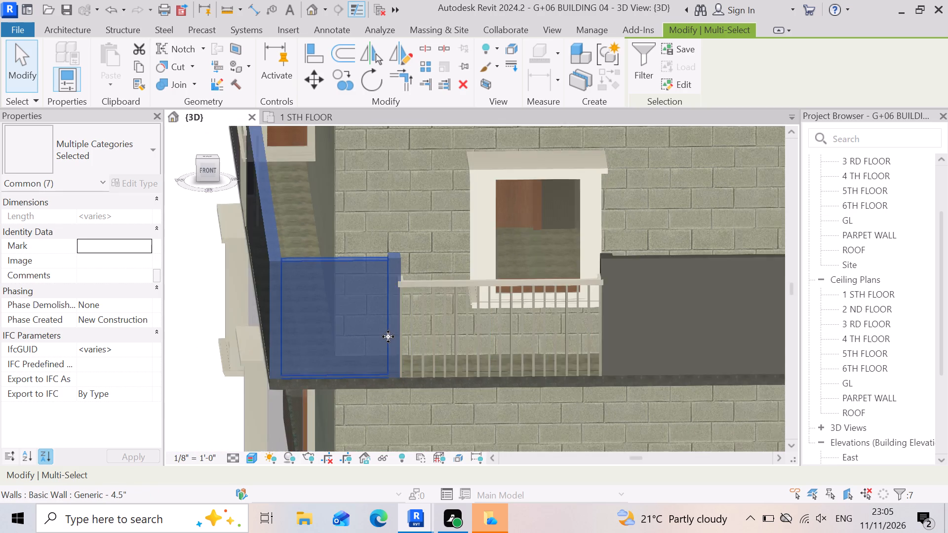
scroll(388, 337, down, 3)
scroll(447, 361, up, 2)
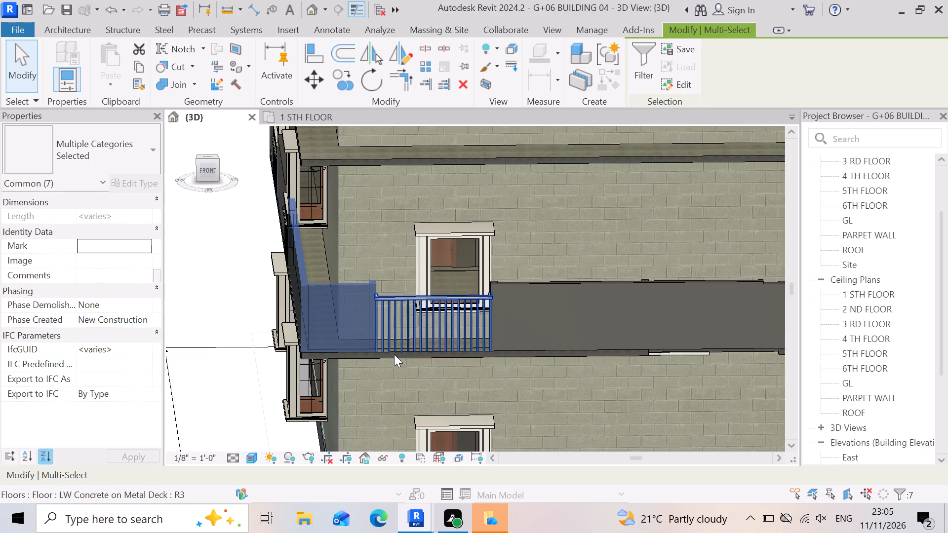
scroll(299, 329, up, 6)
scroll(298, 318, down, 4)
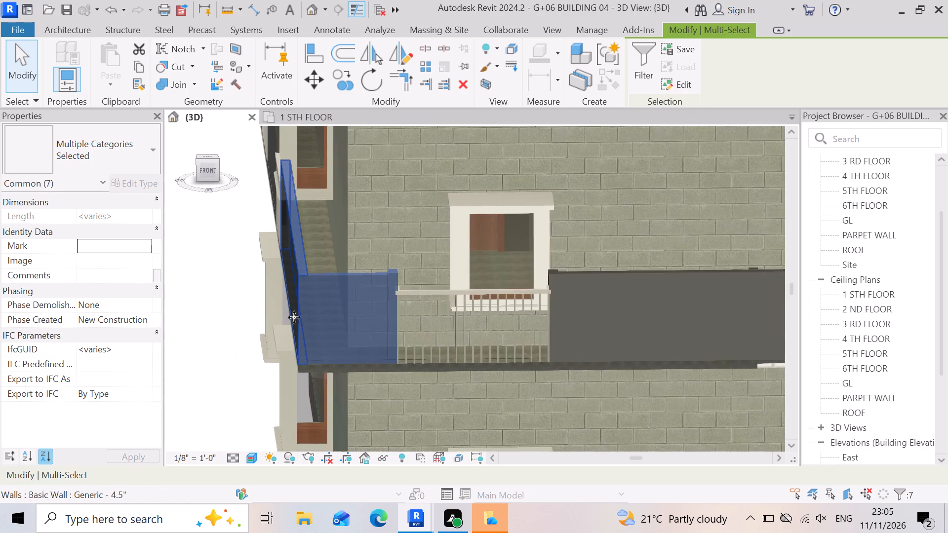
scroll(294, 317, down, 2)
scroll(443, 333, up, 4)
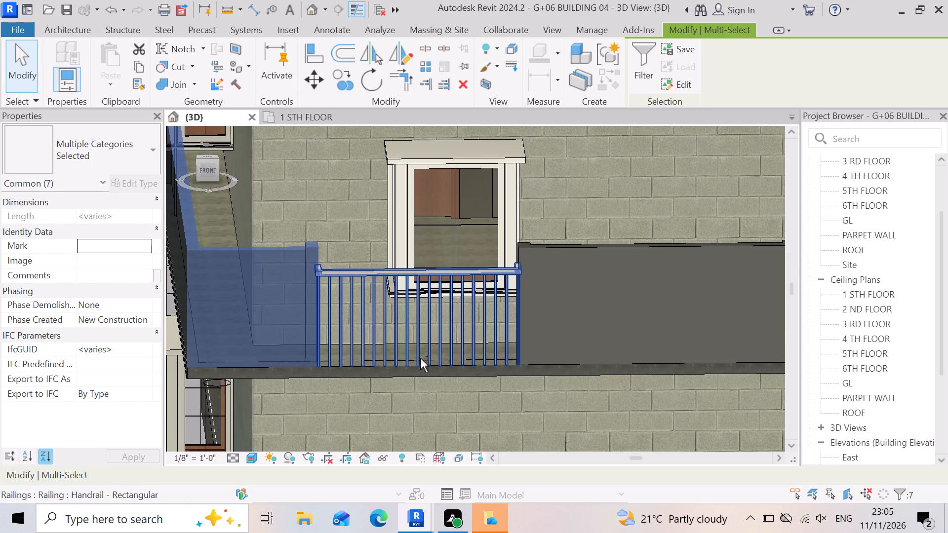
ctrl+click(418, 331)
Add the parapet wall beyond the first window and the short end wall joining it to that window's handrail to the selection.
scroll(318, 360, down, 4)
scroll(586, 374, up, 3)
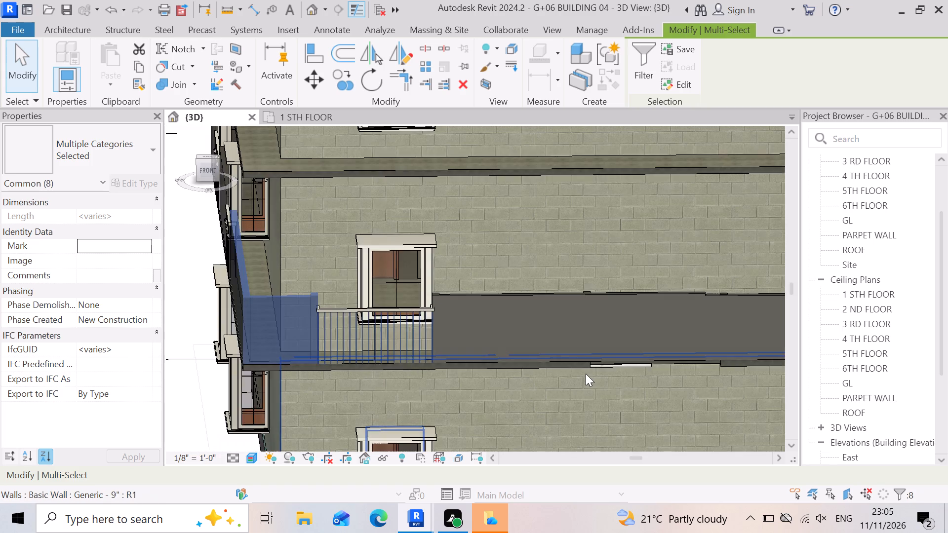
ctrl+click(522, 308)
scroll(334, 309, up, 3)
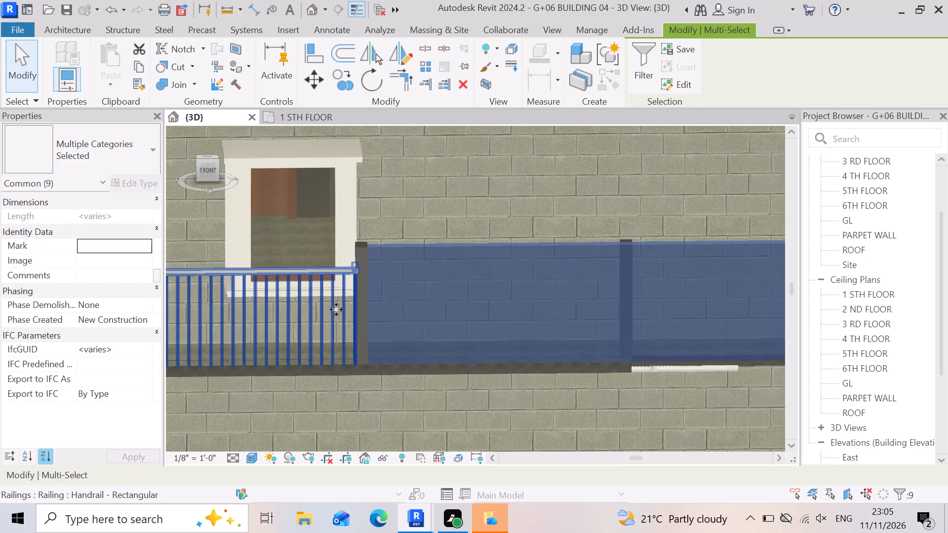
scroll(336, 309, up, 2)
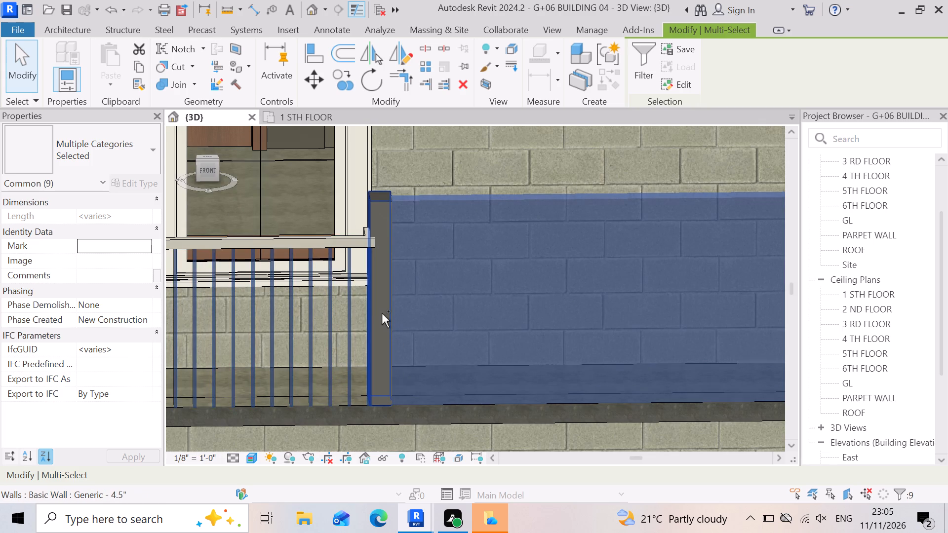
ctrl+click(382, 313)
Add the parapet wall before the second window and the short cross wall partway along it to the selection.
scroll(361, 296, down, 12)
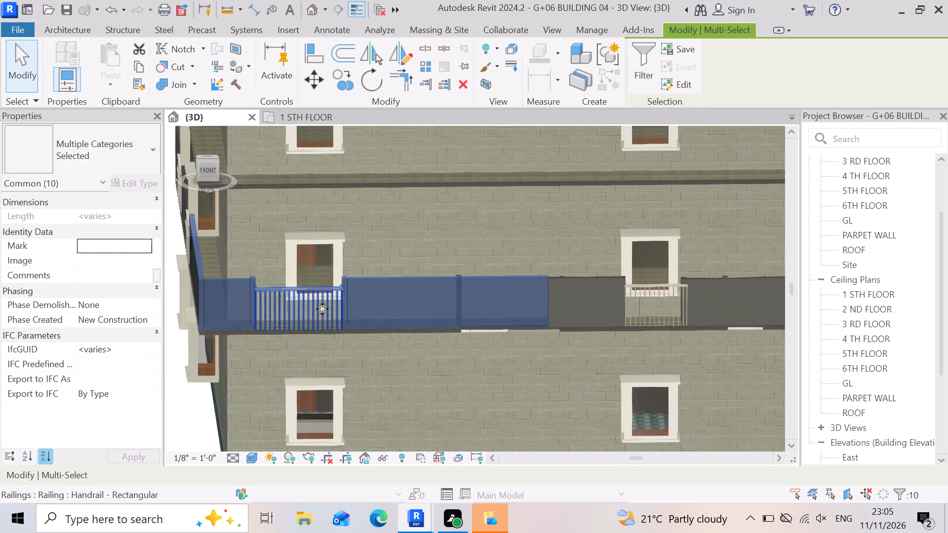
scroll(322, 309, down, 2)
scroll(557, 320, up, 9)
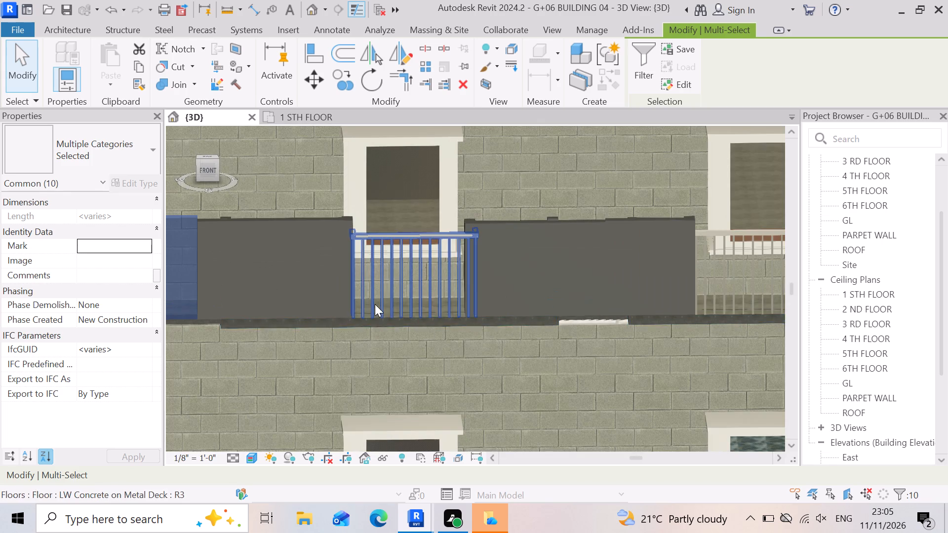
ctrl+click(329, 261)
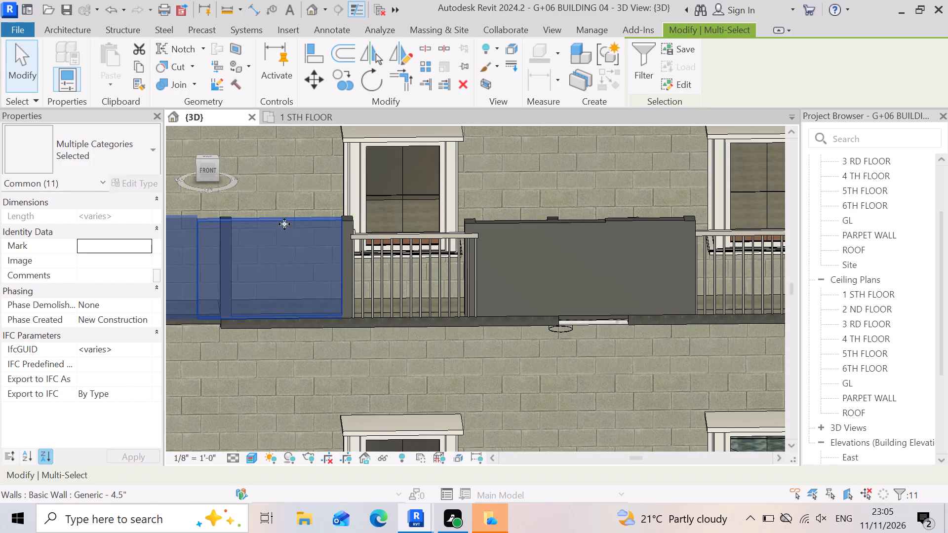
scroll(267, 215, up, 6)
scroll(400, 325, down, 4)
scroll(397, 173, up, 2)
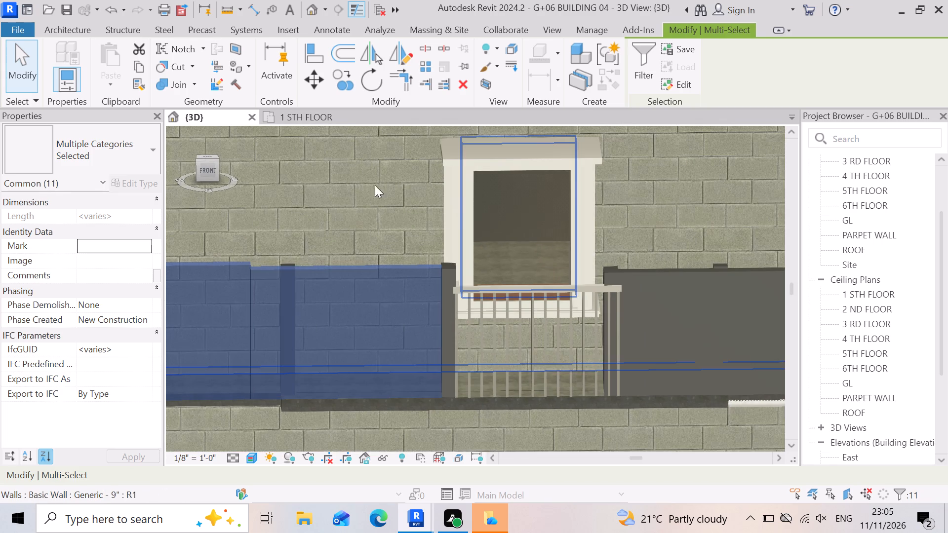
scroll(326, 222, up, 3)
scroll(272, 294, up, 3)
scroll(232, 329, up, 2)
scroll(457, 266, down, 6)
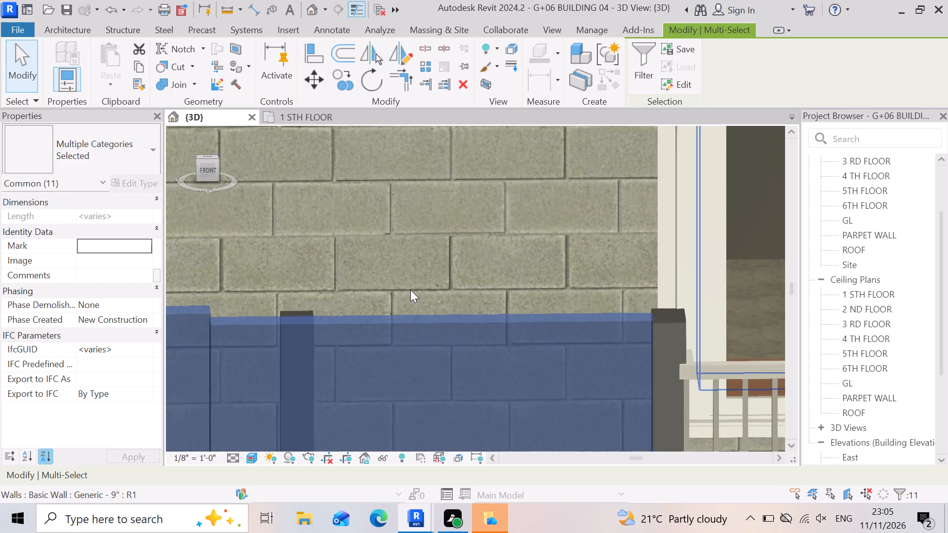
scroll(294, 317, up, 7)
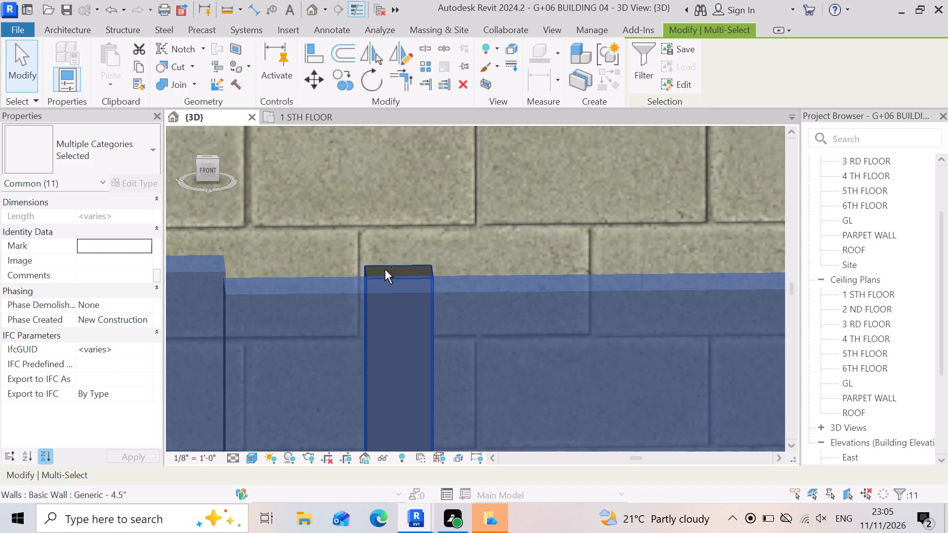
ctrl+click(387, 261)
Add the short end wall before the second window and that window's Handrail - Rectangular railing to the selection.
scroll(352, 284, down, 3)
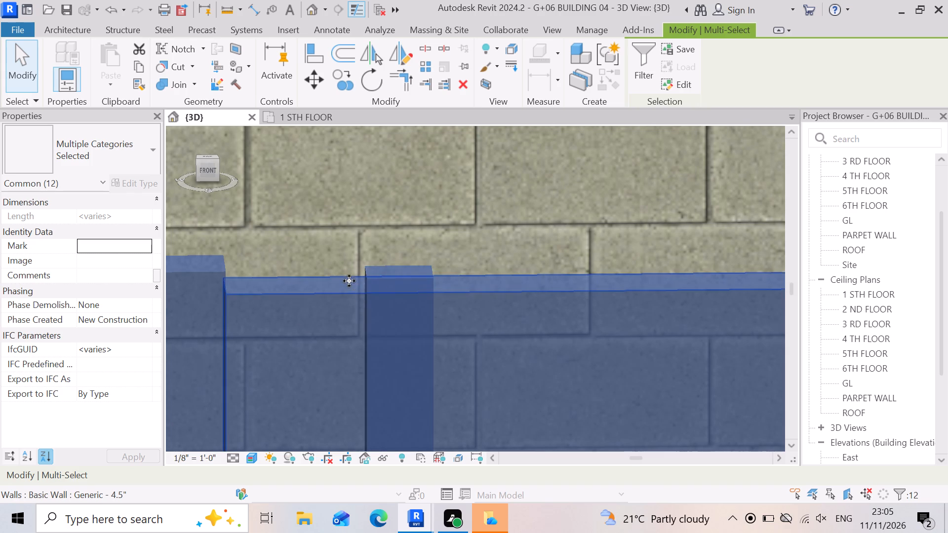
scroll(349, 281, down, 8)
scroll(556, 318, up, 5)
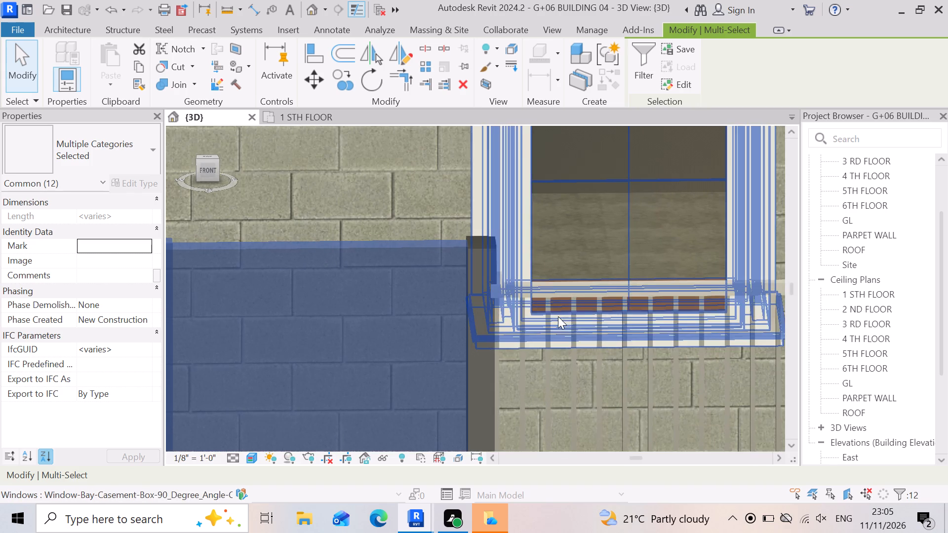
ctrl+click(483, 312)
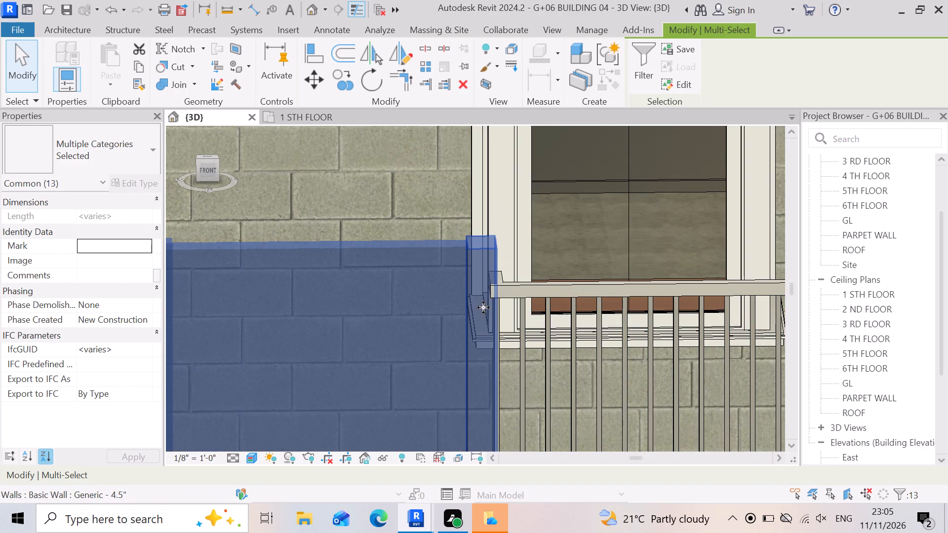
scroll(411, 262, down, 8)
scroll(549, 352, up, 4)
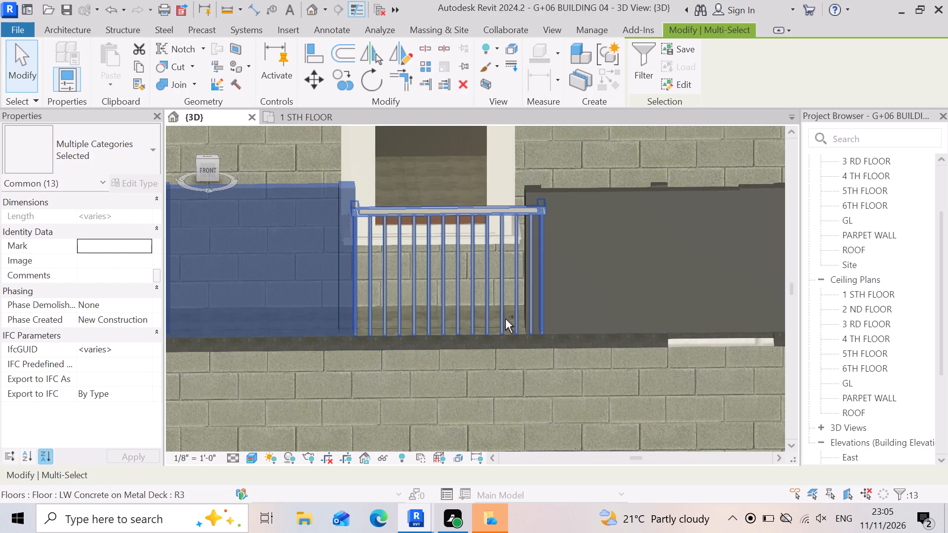
ctrl+click(476, 297)
Add both parapet walls between the second and third windows and the short end wall beside the second window's handrail to the selection.
scroll(440, 287, down, 5)
scroll(662, 329, up, 3)
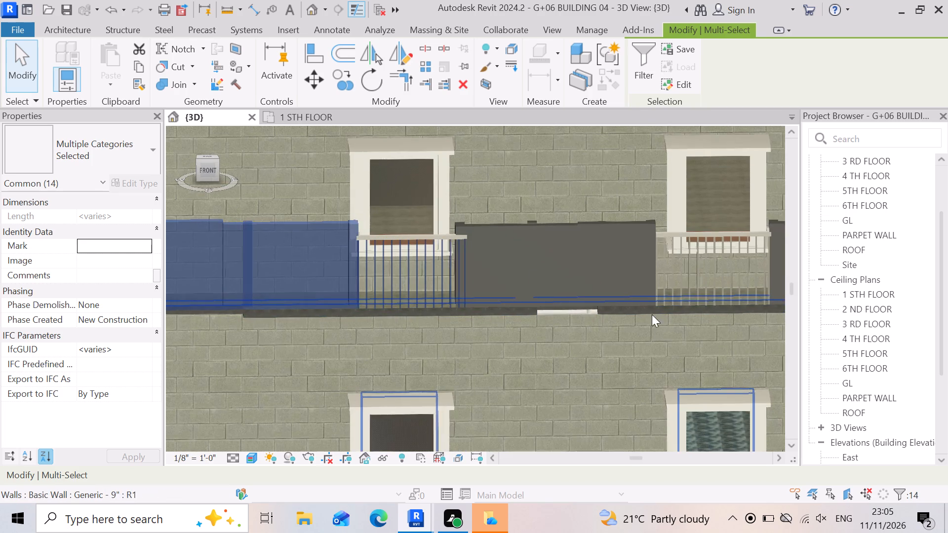
ctrl+click(606, 267)
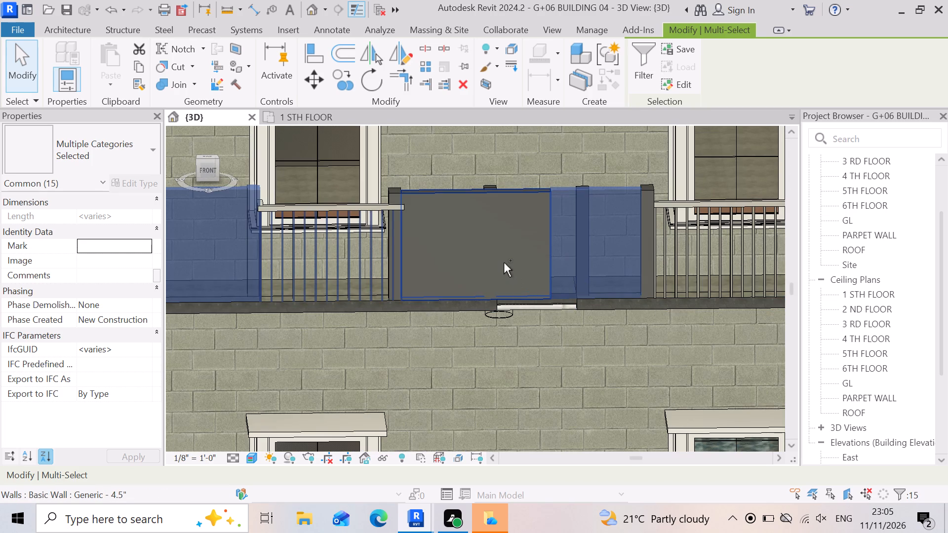
ctrl+click(504, 262)
scroll(427, 223, up, 4)
scroll(385, 193, up, 4)
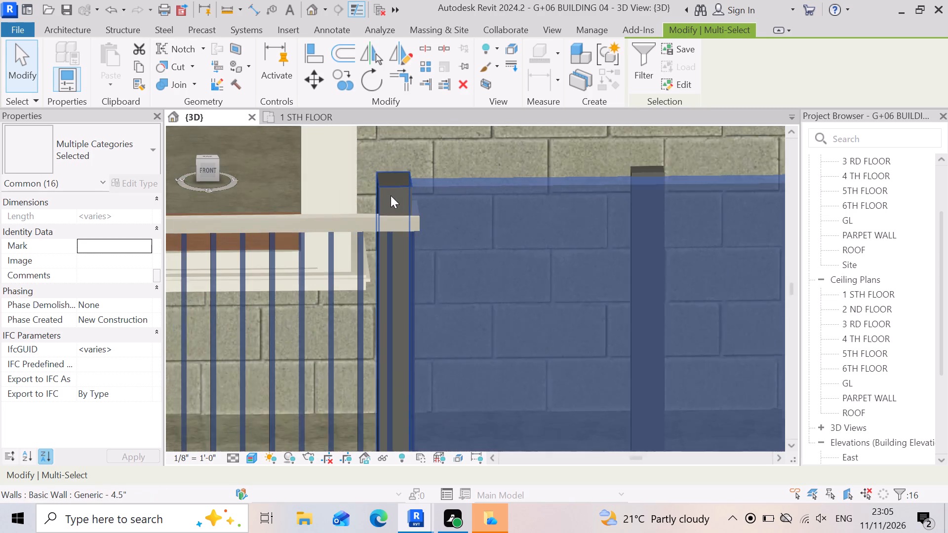
scroll(391, 195, up, 1)
ctrl+click(390, 182)
Add the two short cross walls along the parapet between the second and third windows to the selection.
scroll(386, 194, down, 4)
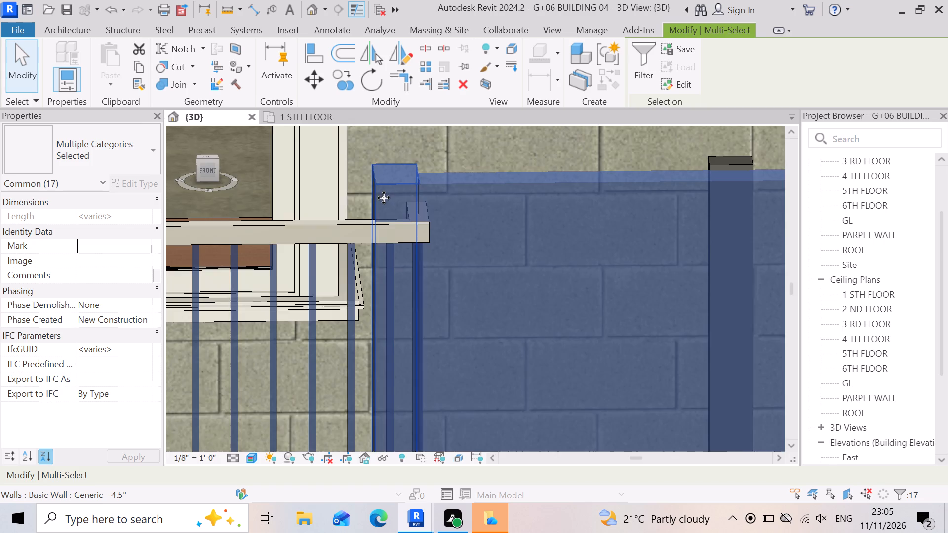
scroll(384, 198, down, 4)
scroll(553, 191, up, 9)
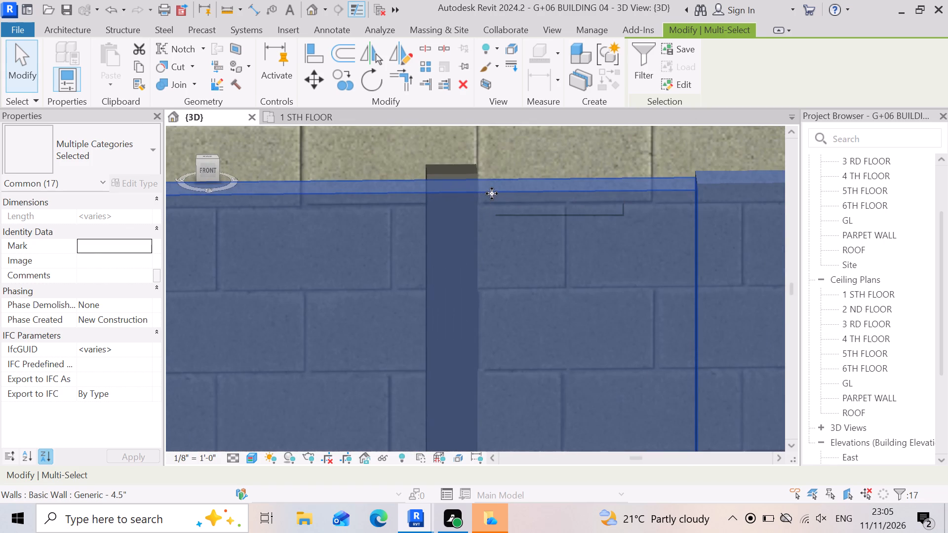
ctrl+click(461, 167)
scroll(412, 236, down, 8)
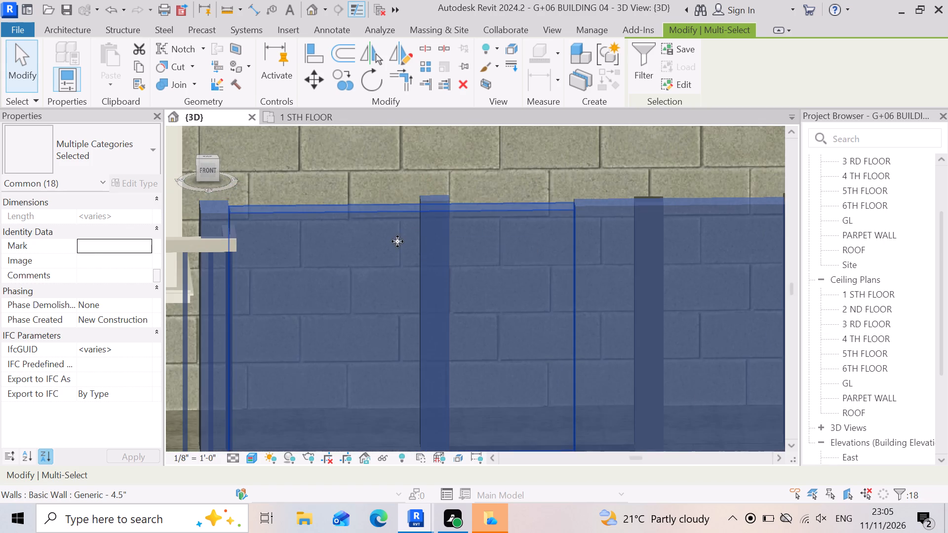
scroll(397, 241, down, 1)
scroll(618, 157, up, 2)
scroll(561, 210, up, 3)
scroll(521, 251, up, 7)
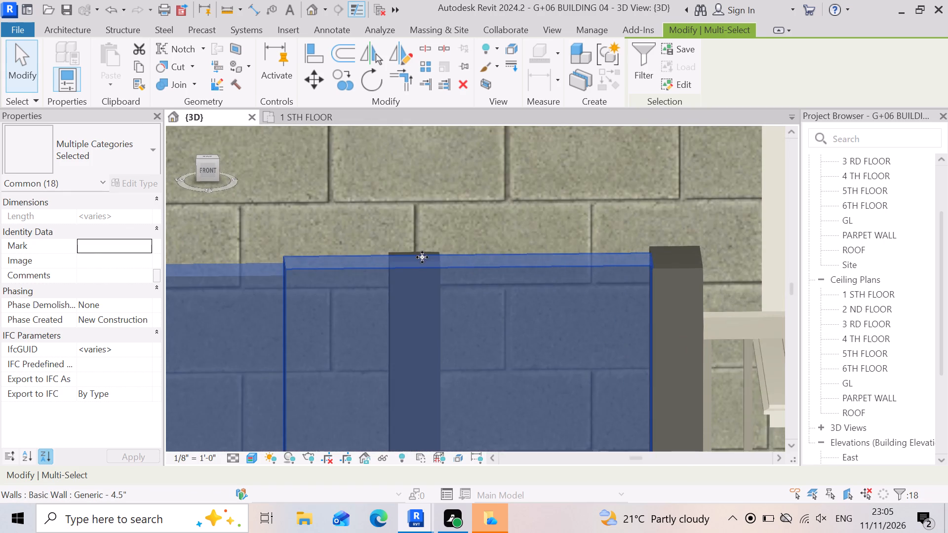
ctrl+click(415, 252)
scroll(403, 267, up, 1)
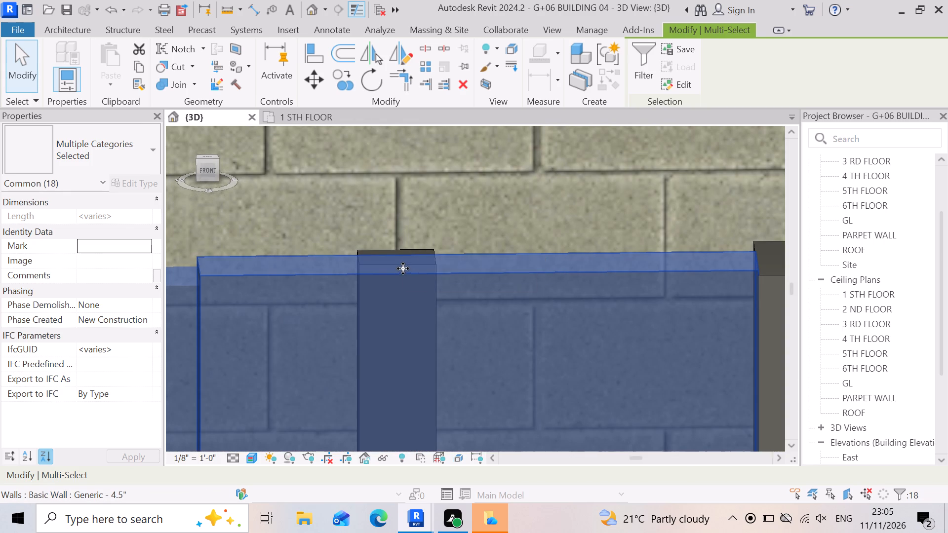
scroll(403, 268, up, 5)
ctrl+click(400, 228)
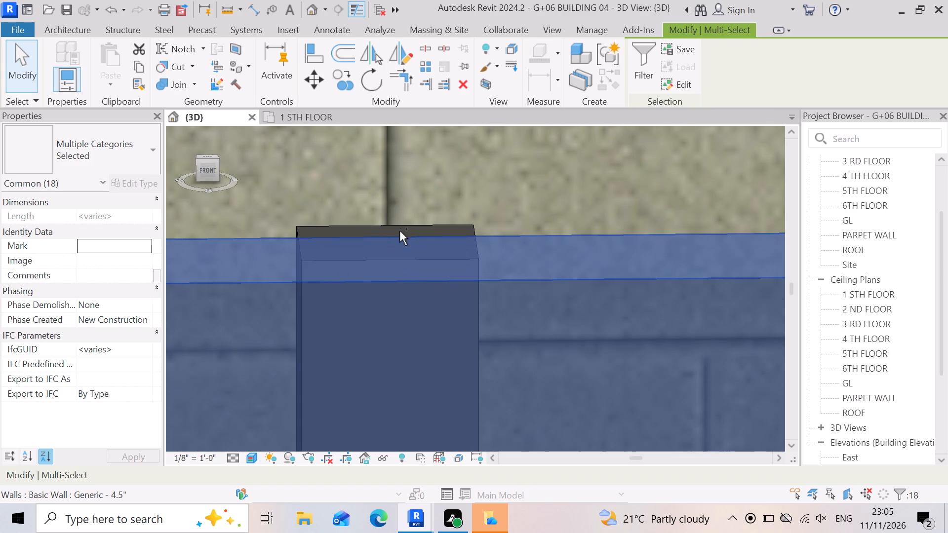
Add the short end wall before the third window and that window's Handrail - Rectangular railing to the selection.
scroll(336, 246, down, 13)
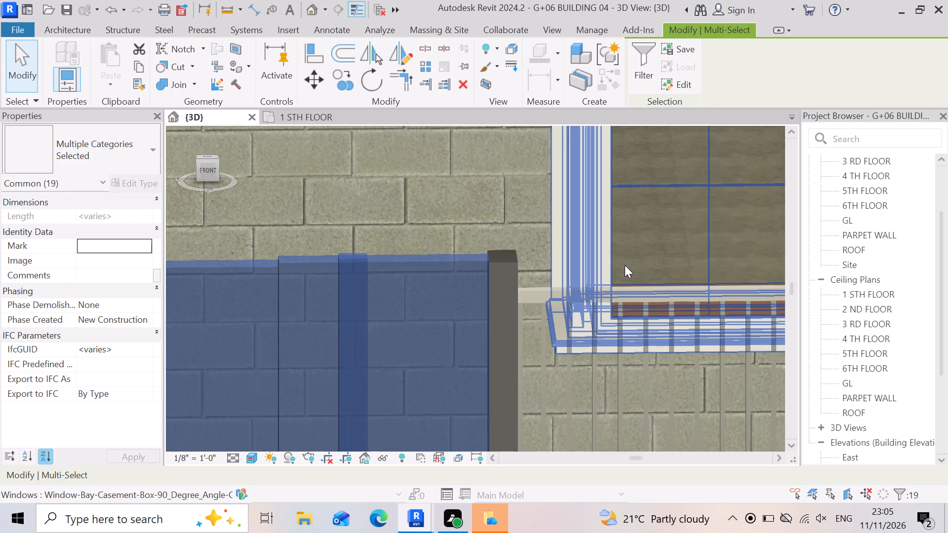
scroll(625, 264, up, 6)
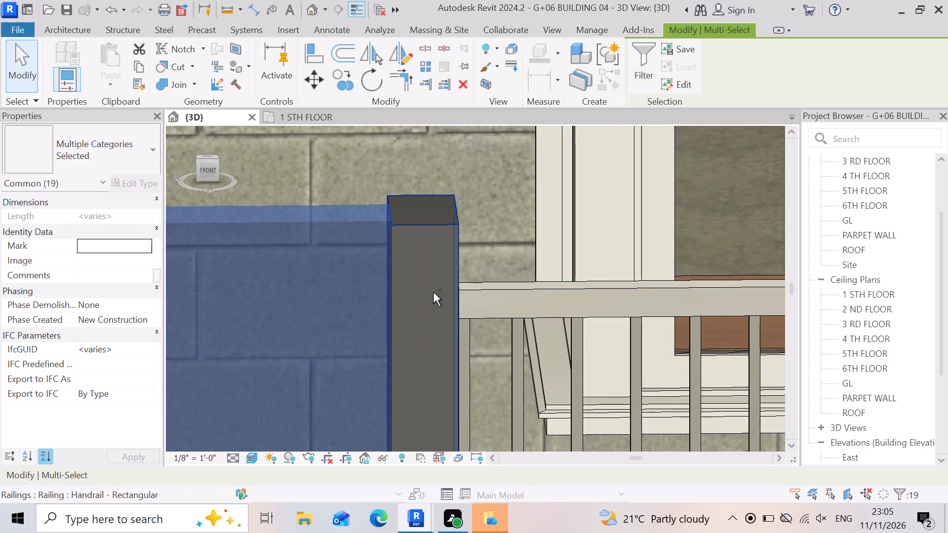
ctrl+click(433, 293)
scroll(424, 266, down, 4)
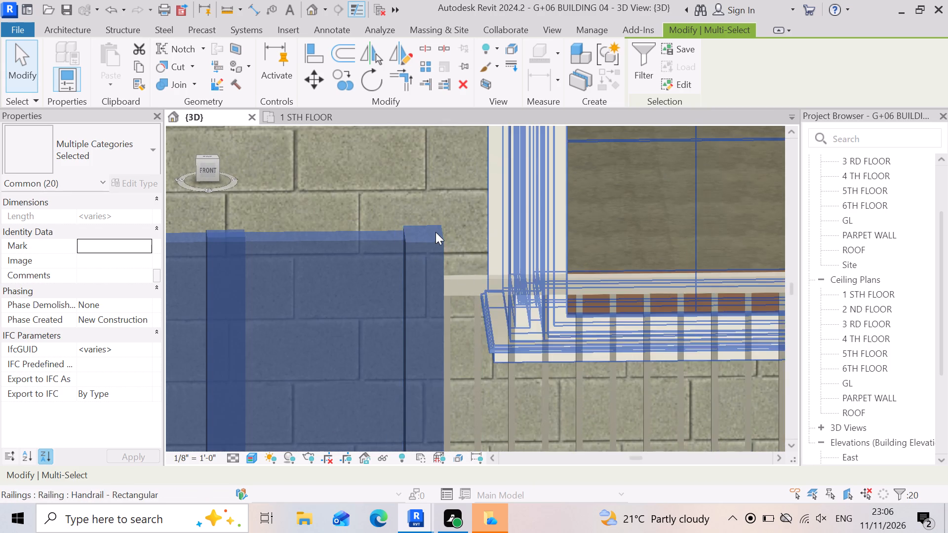
scroll(435, 232, down, 9)
ctrl+click(507, 276)
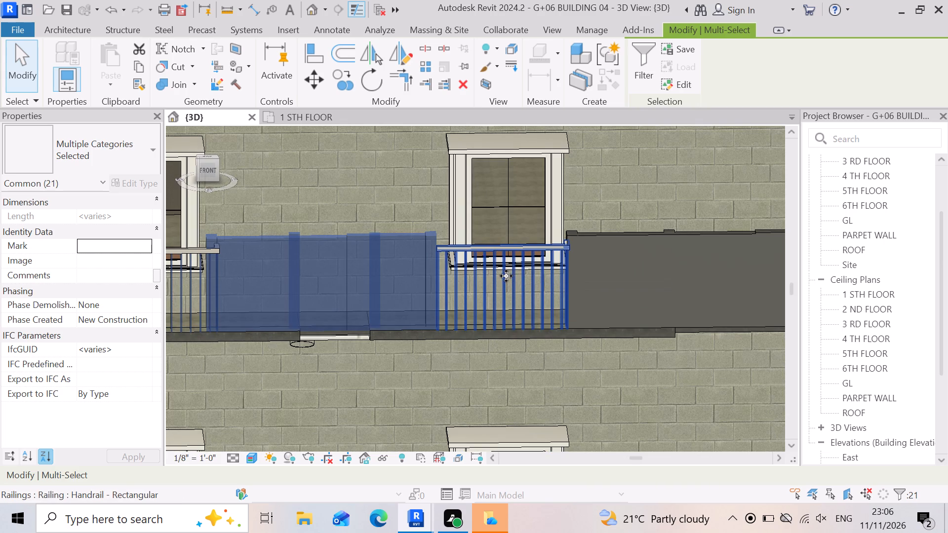
Add both parapet walls between the third and fourth windows to the selection.
scroll(374, 286, down, 8)
scroll(450, 312, up, 3)
scroll(515, 293, up, 3)
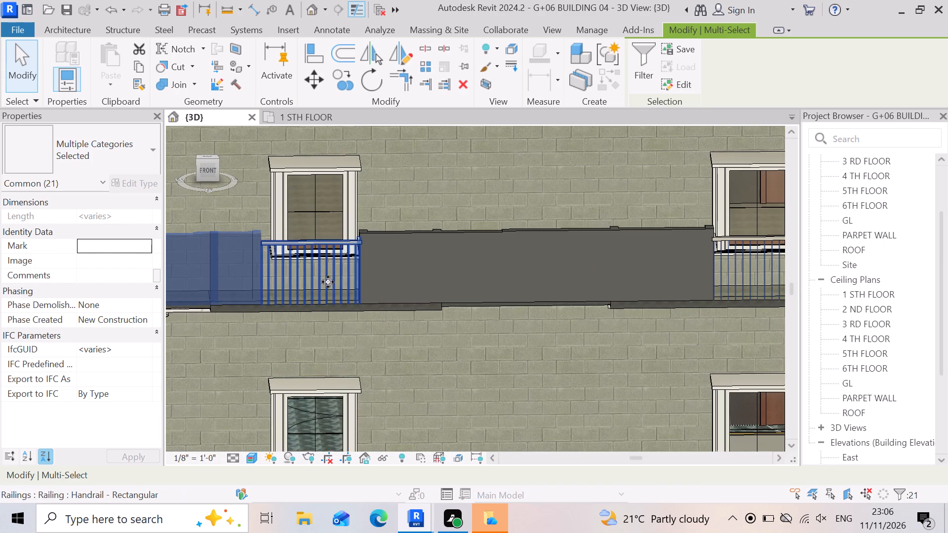
ctrl+click(410, 258)
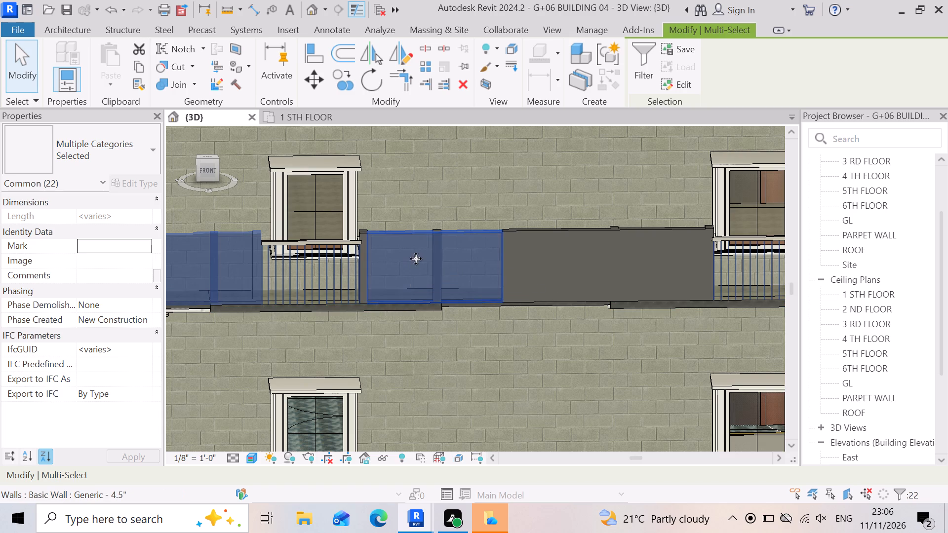
ctrl+click(552, 279)
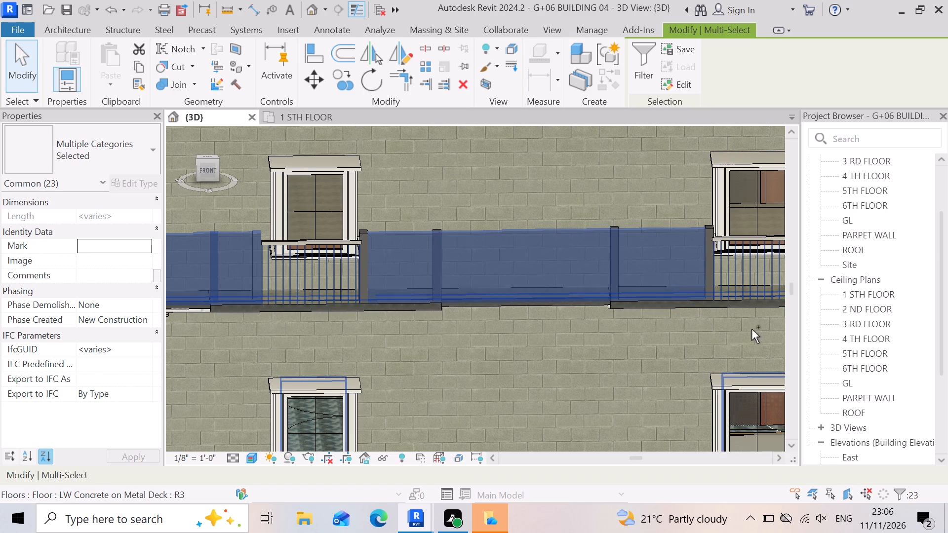
ctrl+click(711, 282)
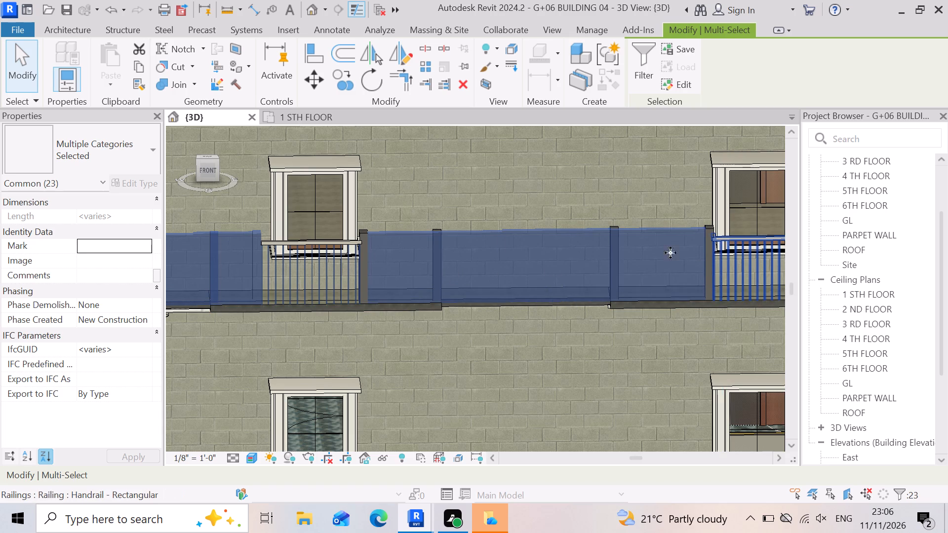
ctrl+click(616, 230)
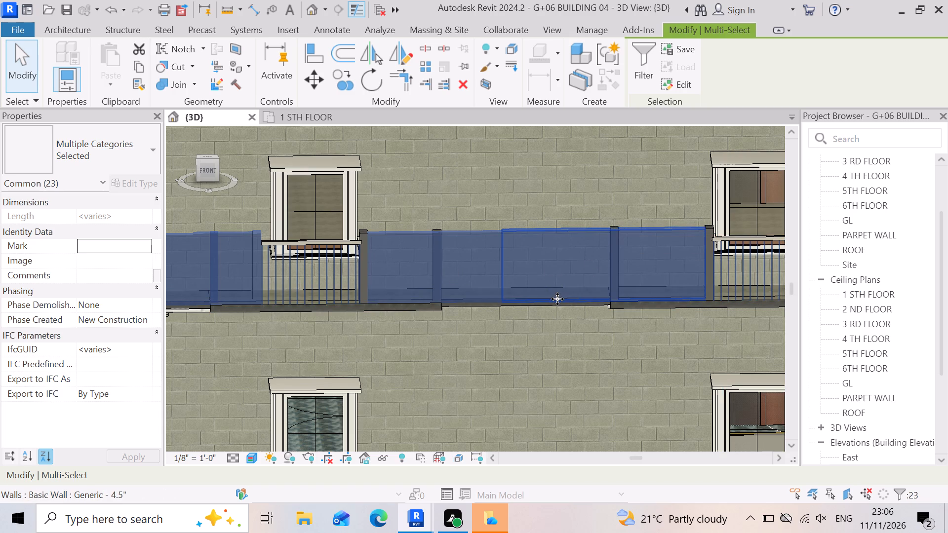
Add the short end wall beside the third window's handrail and the first cross wall beyond it to the selection.
scroll(557, 299, down, 3)
scroll(397, 260, up, 5)
scroll(439, 304, up, 7)
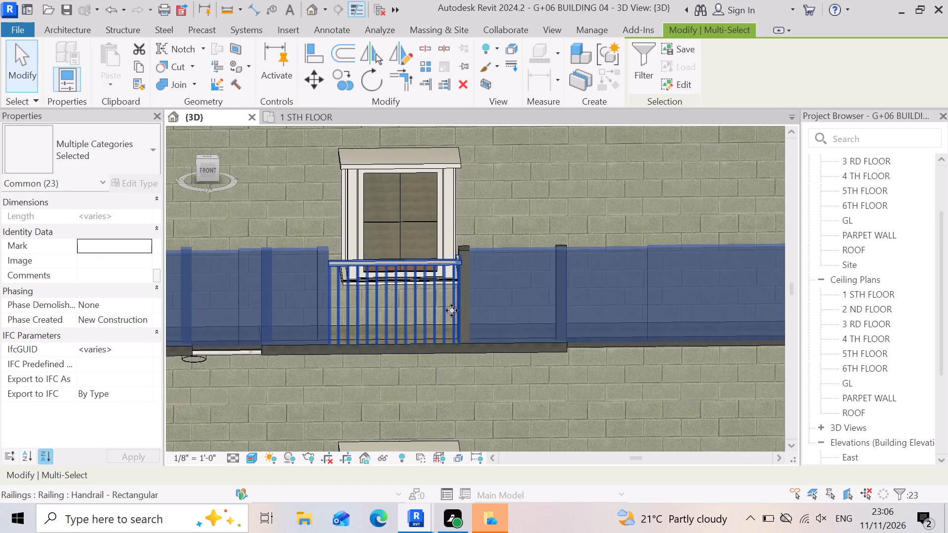
scroll(454, 302, up, 6)
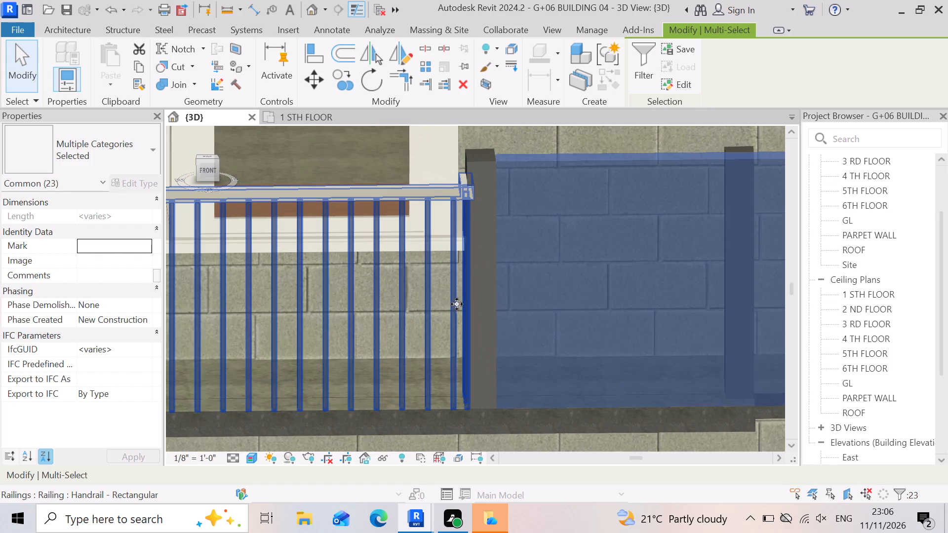
ctrl+click(478, 297)
scroll(421, 319, down, 3)
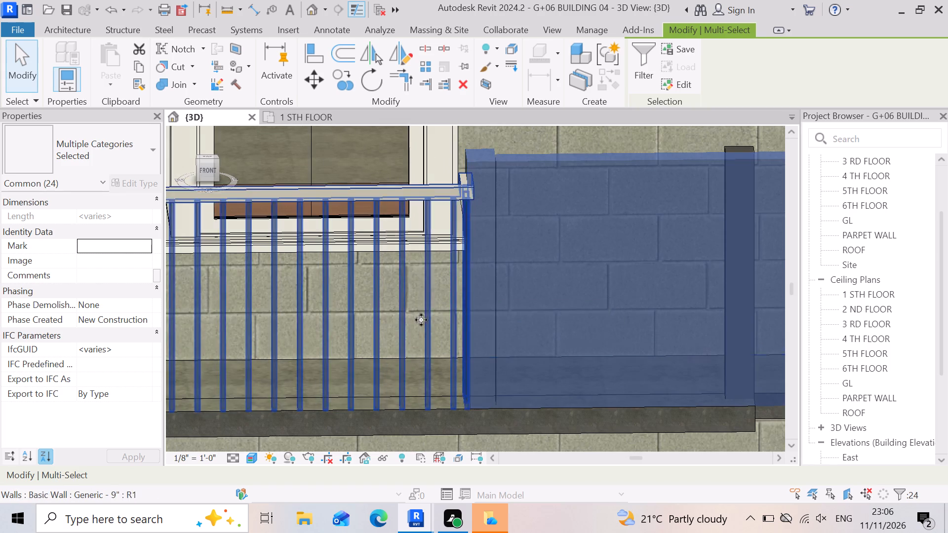
scroll(421, 320, down, 1)
scroll(580, 241, up, 11)
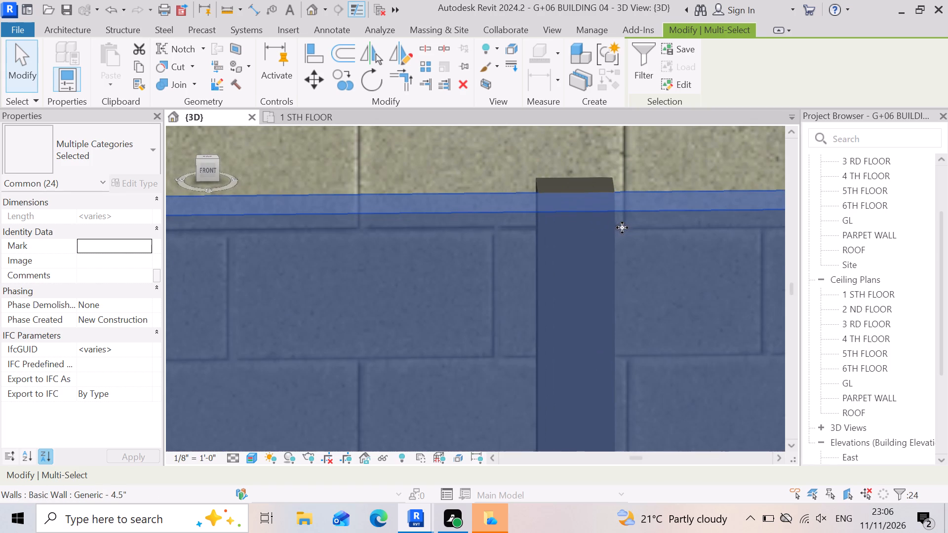
ctrl+click(584, 187)
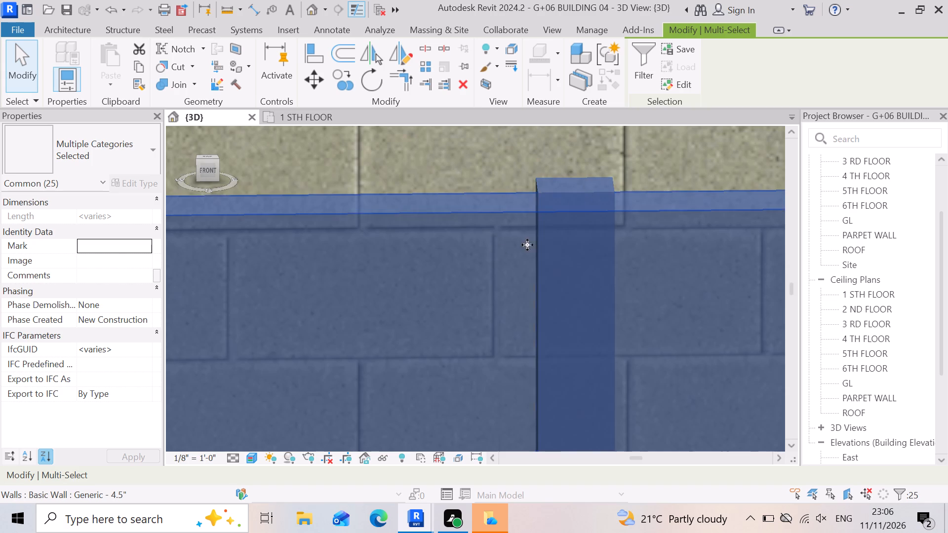
Add the second cross wall before the fourth window and the short end wall beside that window's handrail to the selection.
scroll(497, 256, down, 17)
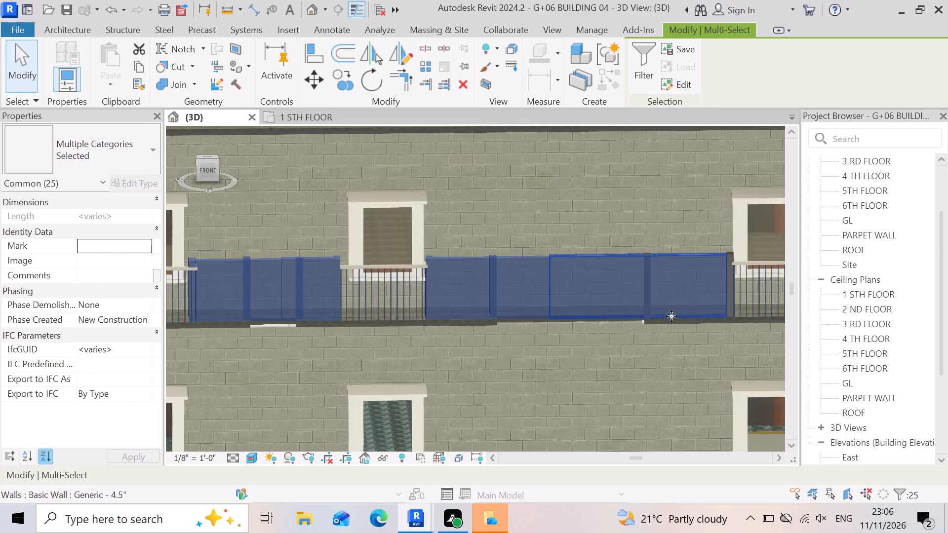
scroll(746, 275, up, 6)
scroll(508, 250, up, 7)
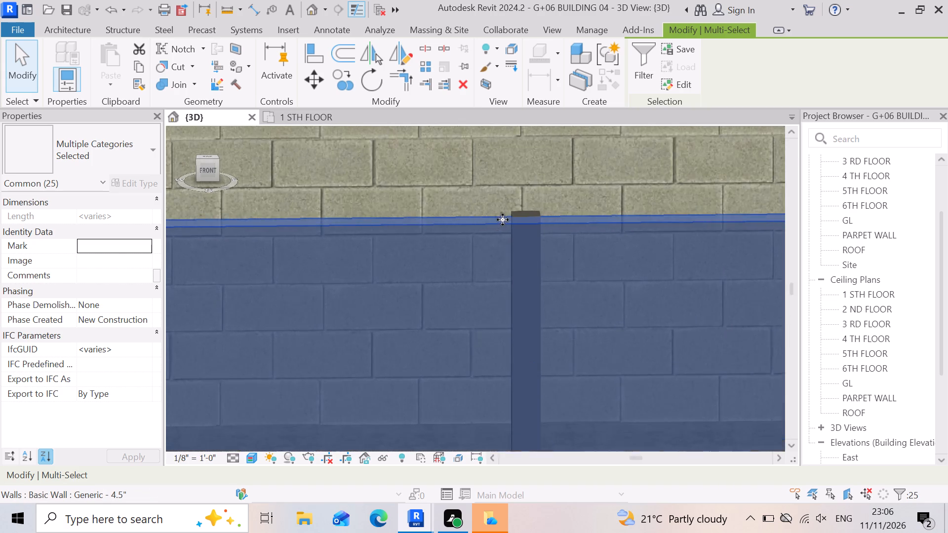
scroll(503, 220, up, 2)
ctrl+click(554, 197)
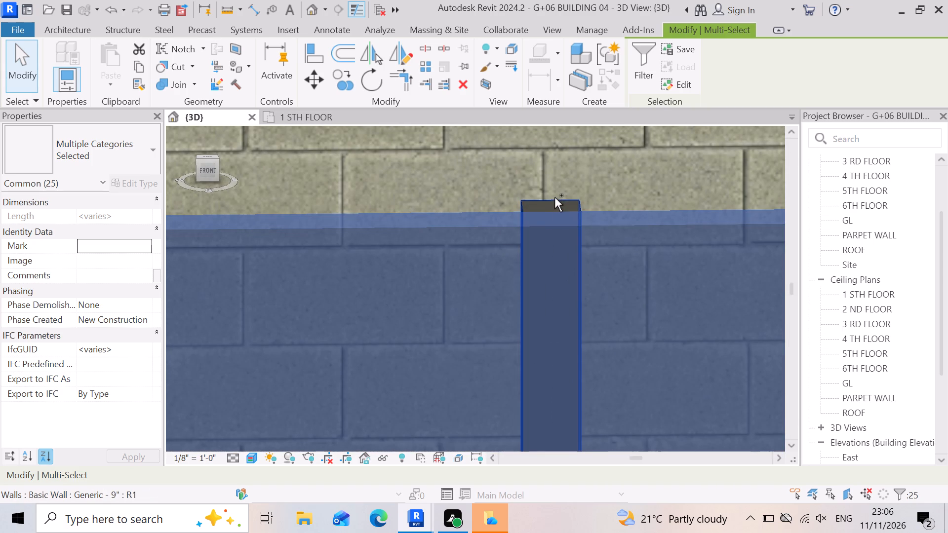
scroll(460, 233, down, 12)
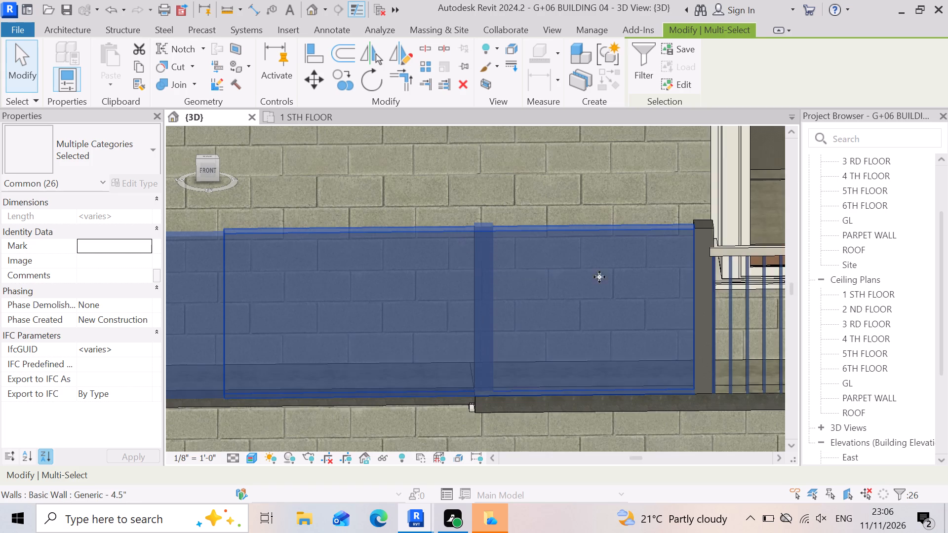
scroll(662, 267, up, 8)
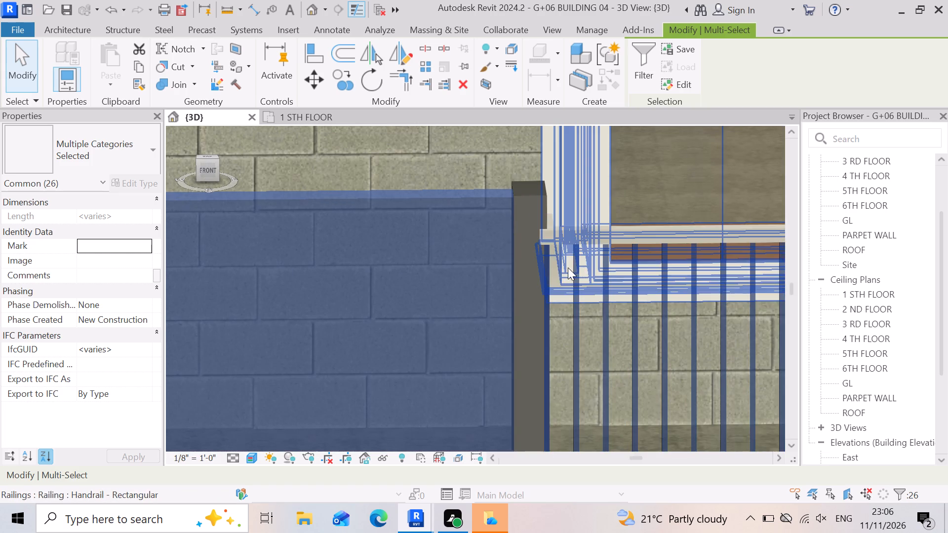
ctrl+click(527, 266)
Add both parapet walls between the fourth and fifth windows to the selection.
scroll(430, 215, down, 3)
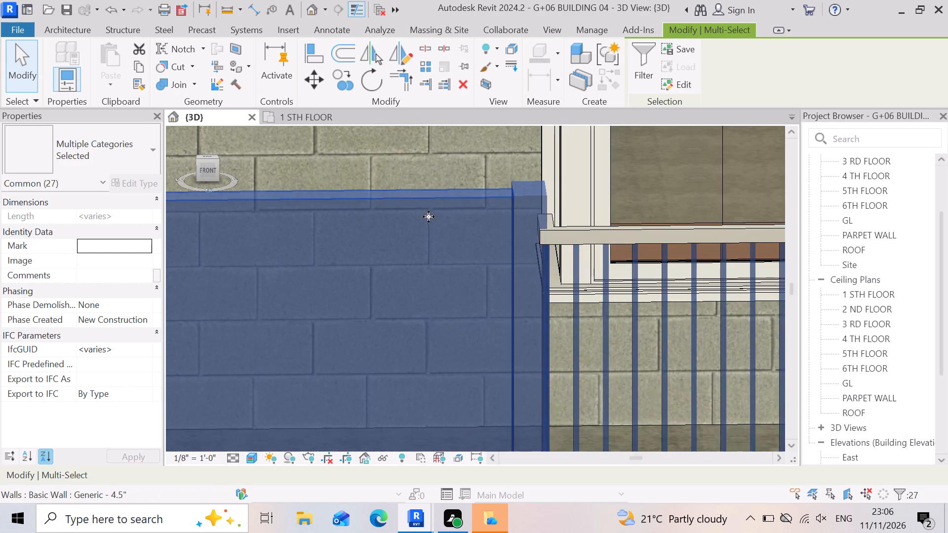
scroll(429, 217, down, 10)
ctrl+click(483, 240)
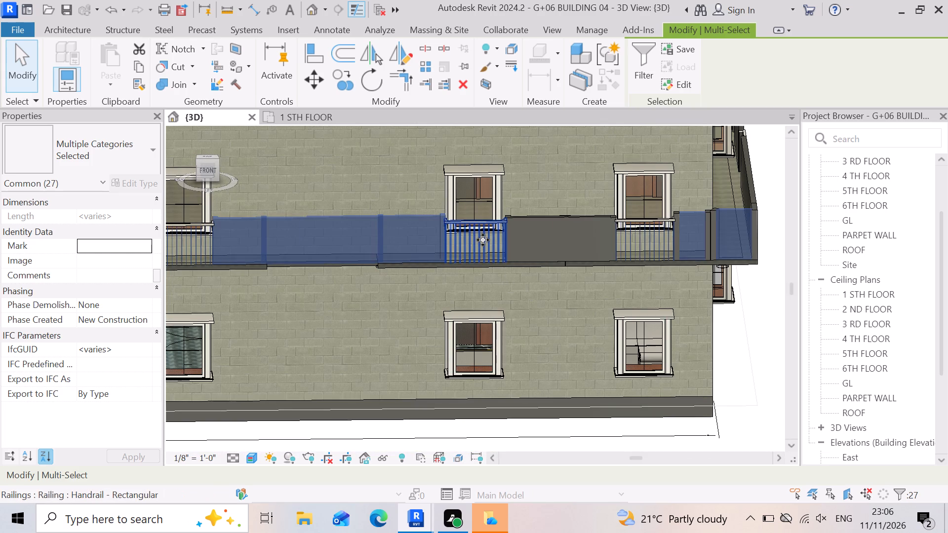
scroll(620, 260, up, 6)
ctrl+click(570, 250)
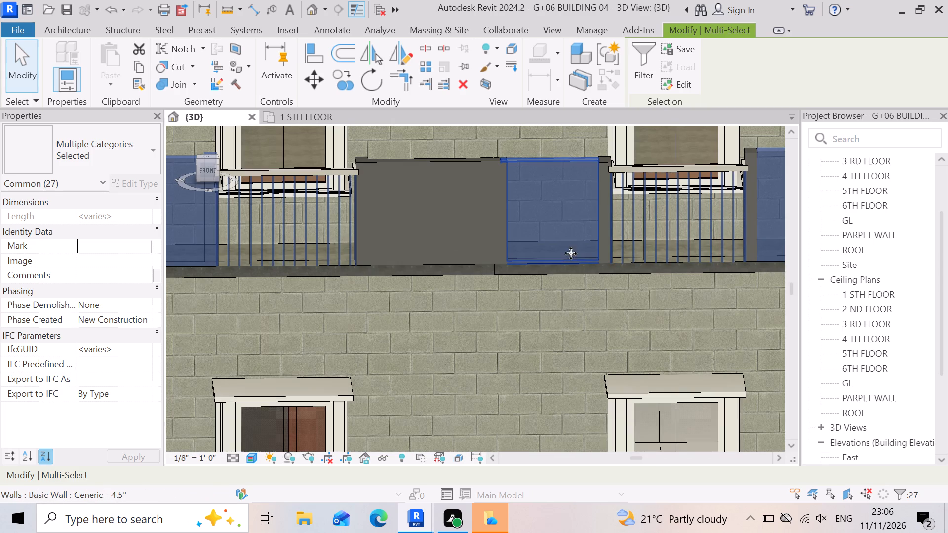
ctrl+click(437, 230)
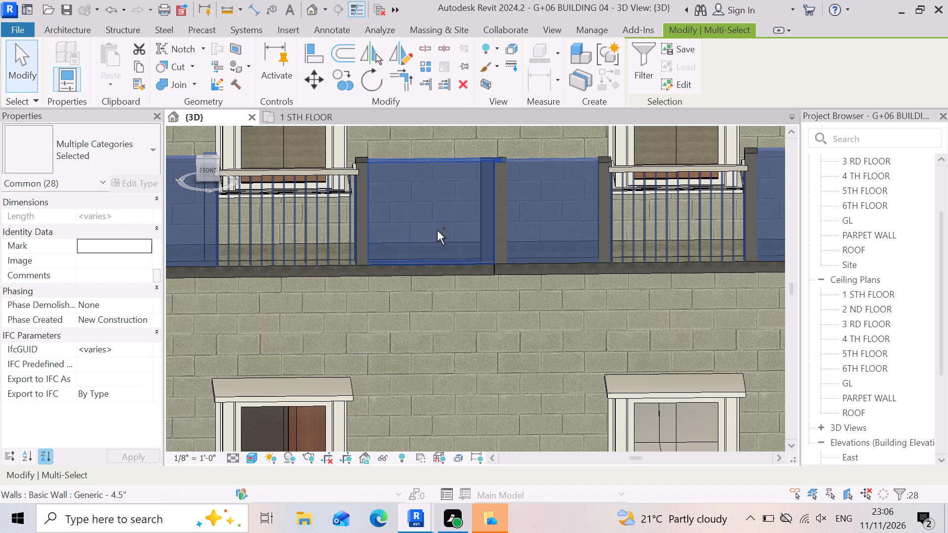
Add the short end wall beside the fourth window's handrail and the cross wall between the fourth and fifth windows to the selection.
scroll(379, 222, up, 6)
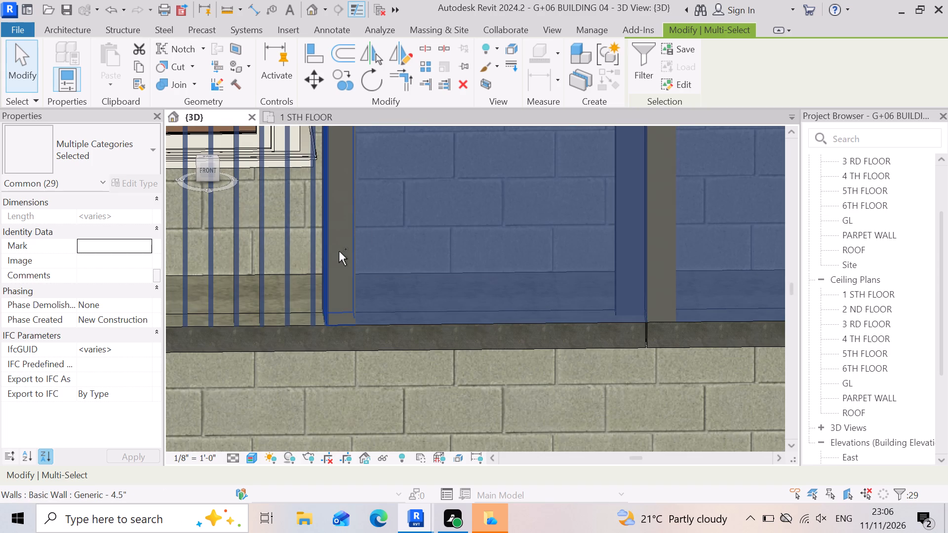
ctrl+click(339, 251)
scroll(338, 251, down, 9)
scroll(534, 270, up, 6)
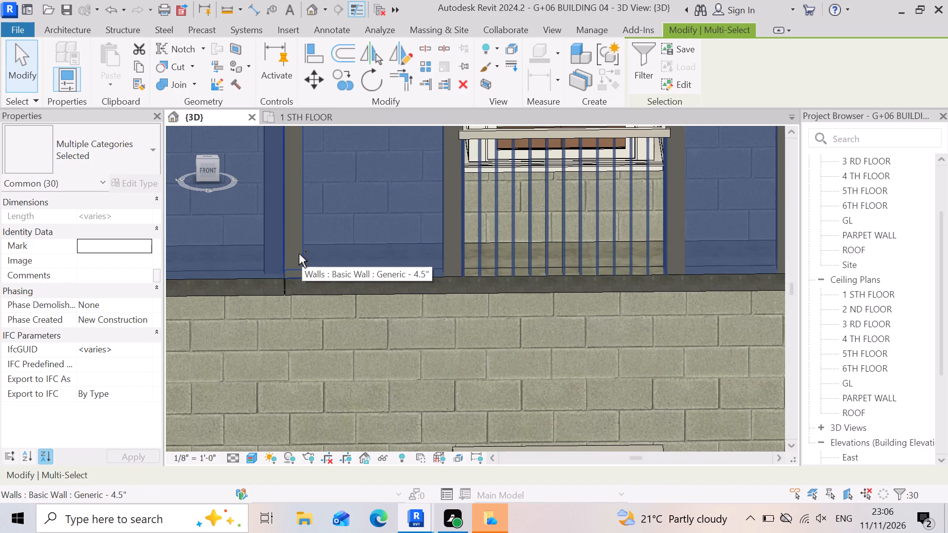
ctrl+click(299, 254)
Add the short end walls on both sides of the fifth window's handrail to the selection.
scroll(308, 277, down, 8)
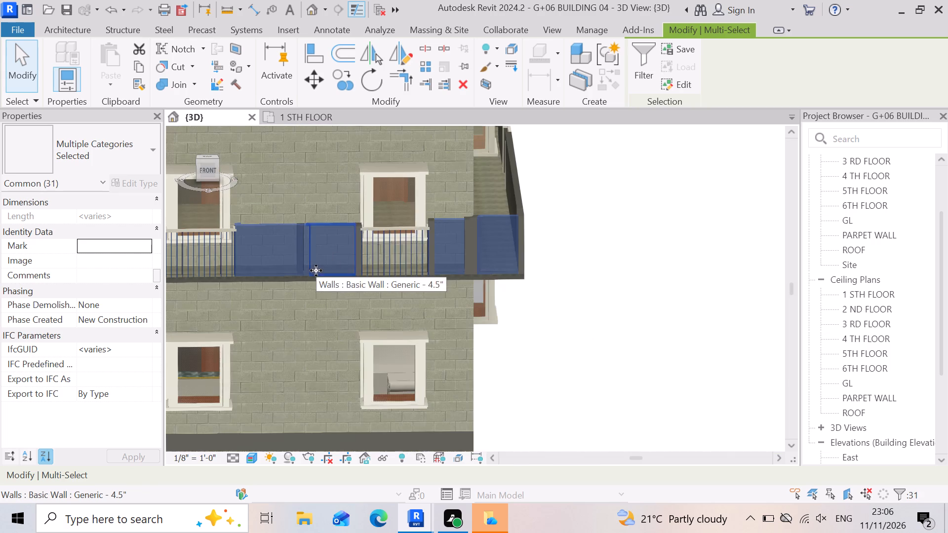
scroll(385, 245, up, 11)
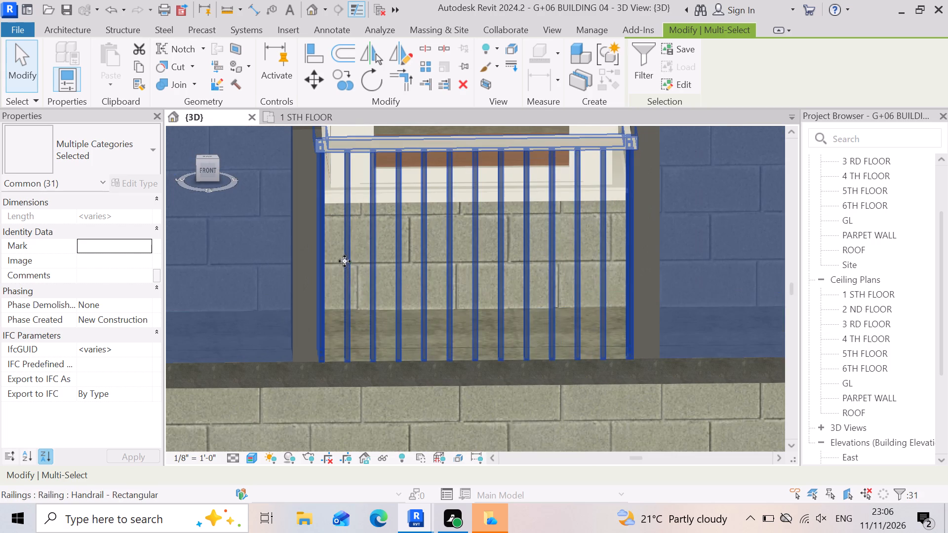
ctrl+click(304, 283)
scroll(303, 283, down, 8)
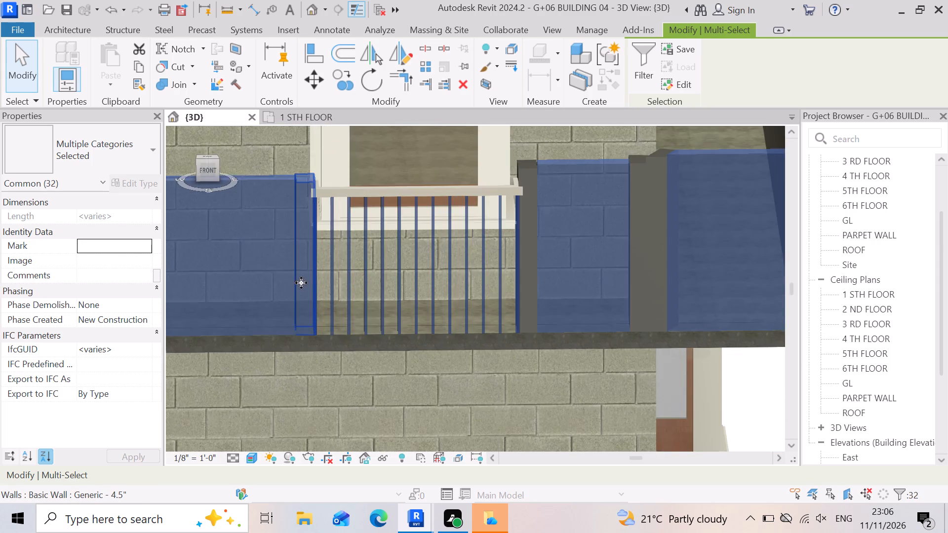
scroll(436, 299, up, 5)
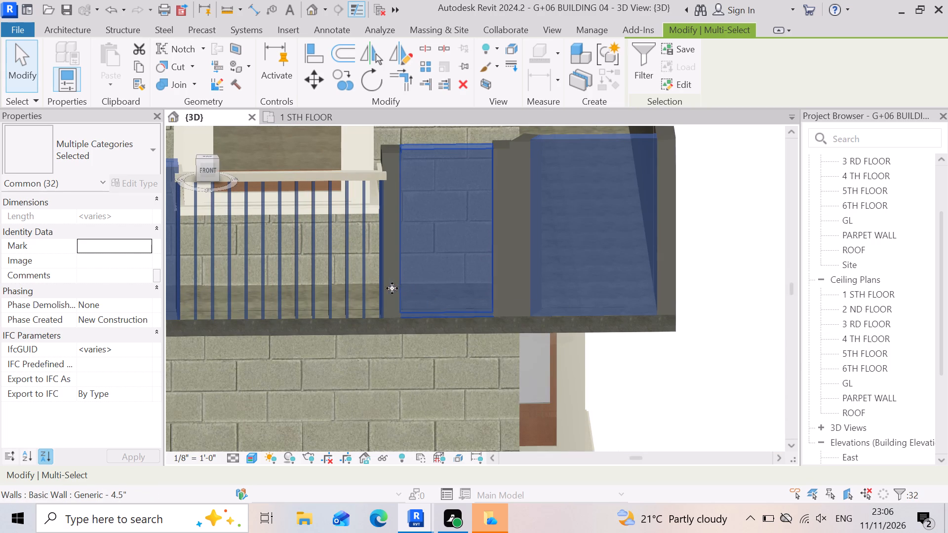
ctrl+click(390, 280)
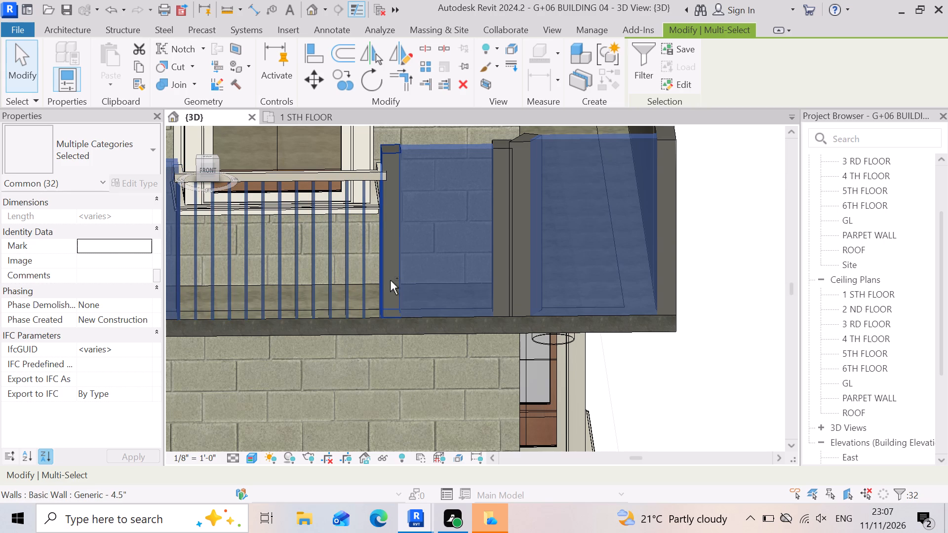
Add the two adjoining cross walls past the fifth window's handrail and the end wall at that front corner to the selection.
scroll(391, 307, down, 3)
scroll(495, 285, up, 7)
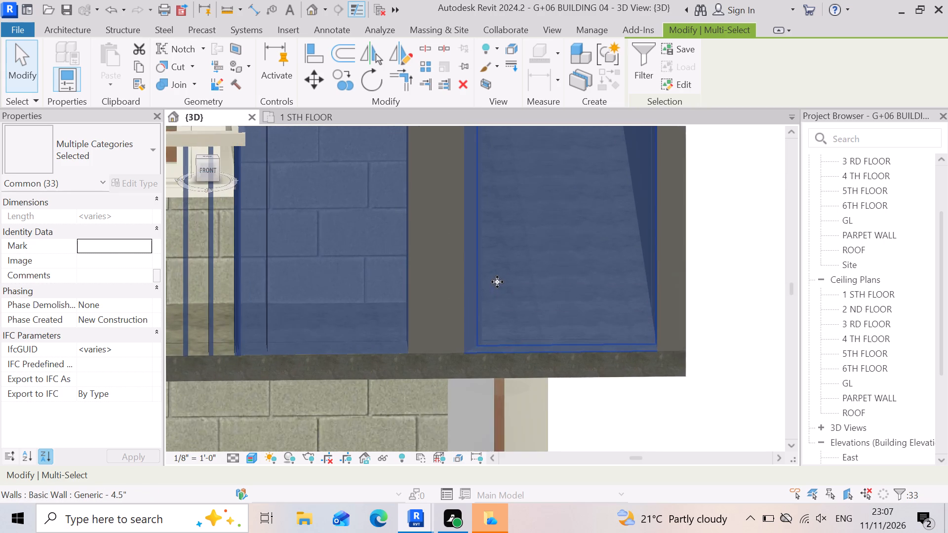
ctrl+click(424, 309)
scroll(406, 323, up, 2)
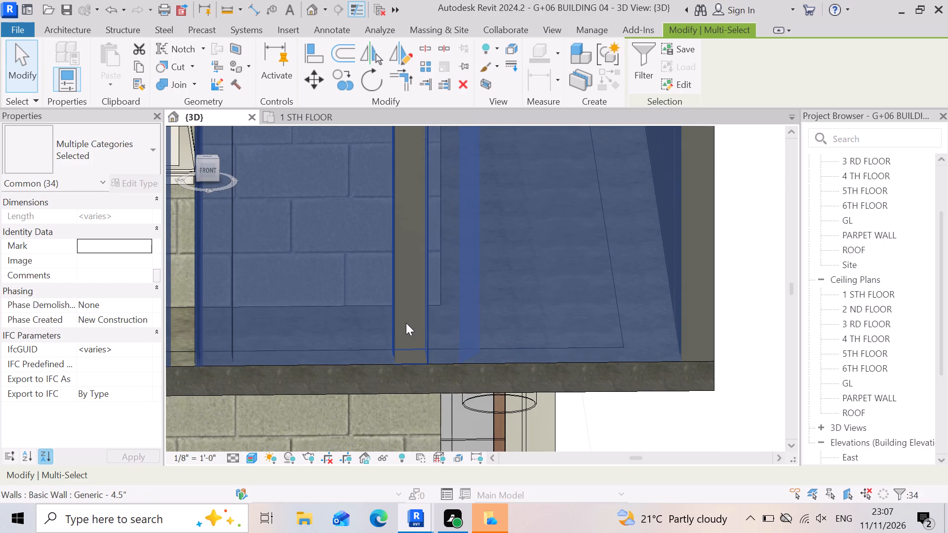
scroll(406, 323, up, 1)
ctrl+click(410, 308)
scroll(406, 321, down, 7)
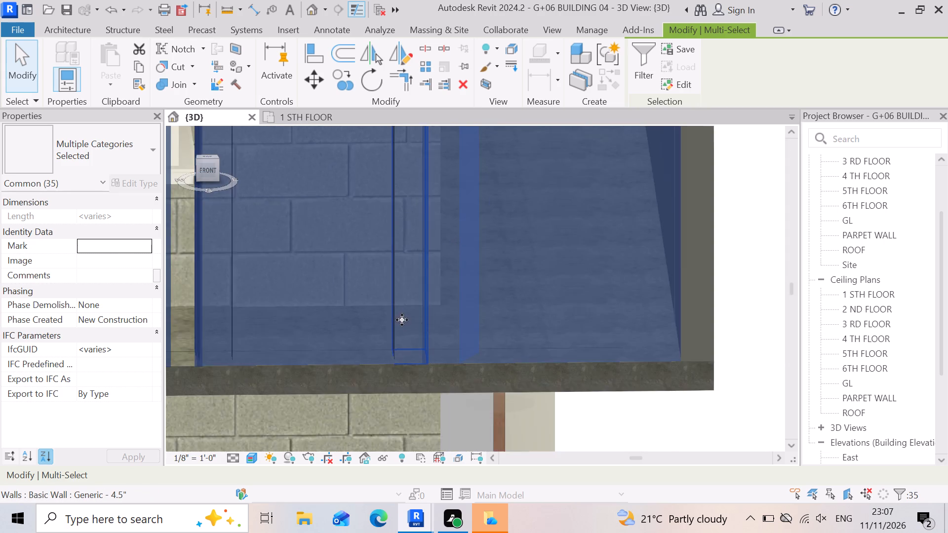
scroll(402, 320, down, 3)
scroll(542, 302, up, 6)
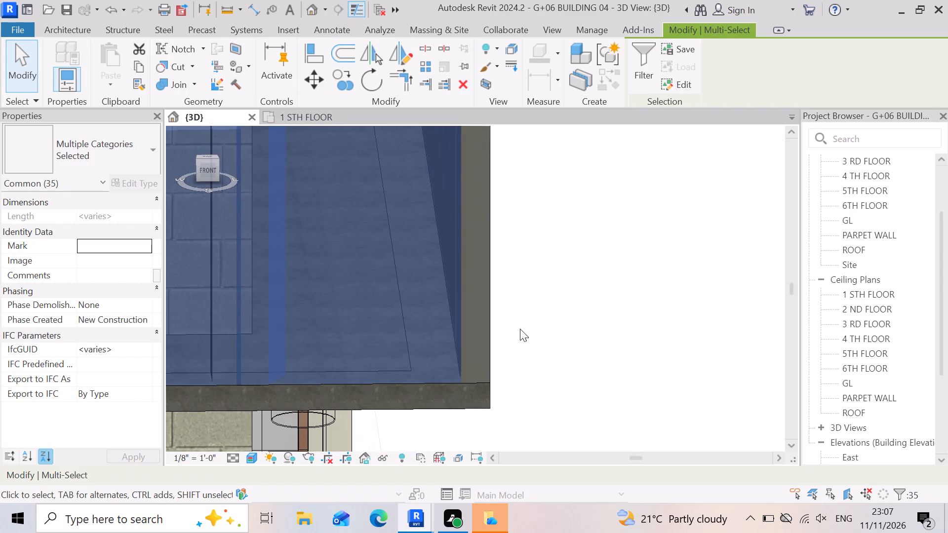
ctrl+click(473, 321)
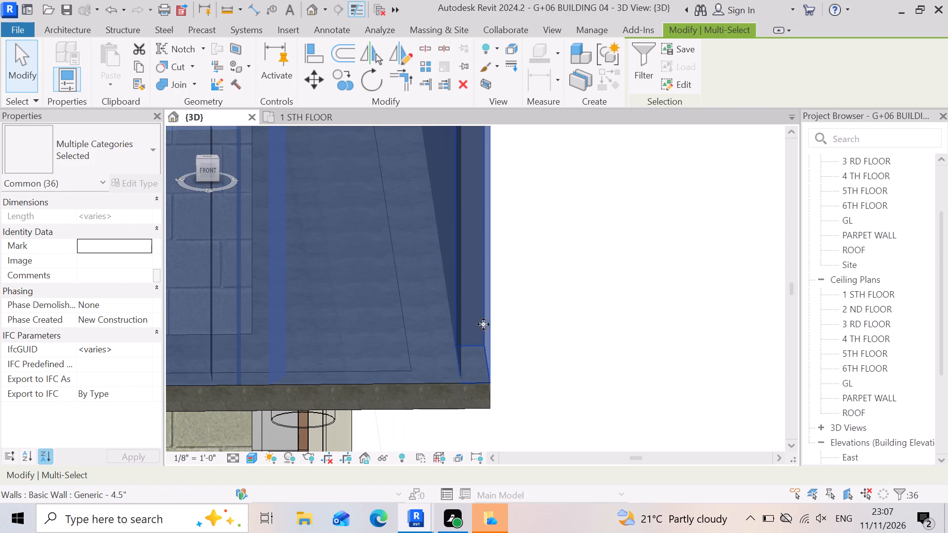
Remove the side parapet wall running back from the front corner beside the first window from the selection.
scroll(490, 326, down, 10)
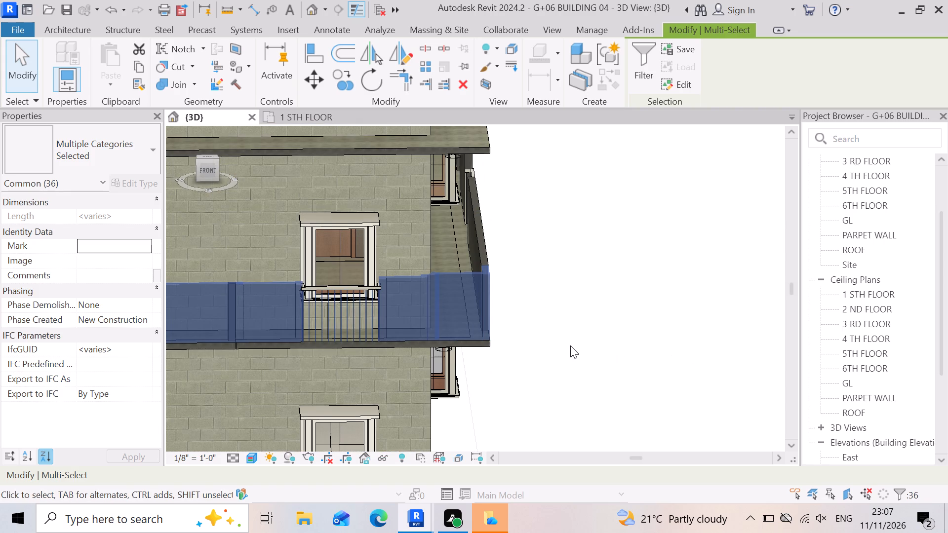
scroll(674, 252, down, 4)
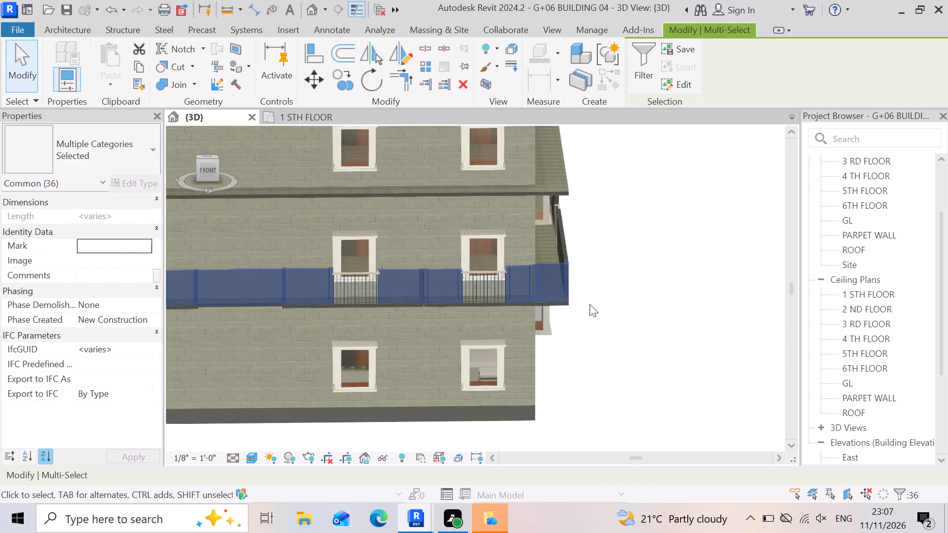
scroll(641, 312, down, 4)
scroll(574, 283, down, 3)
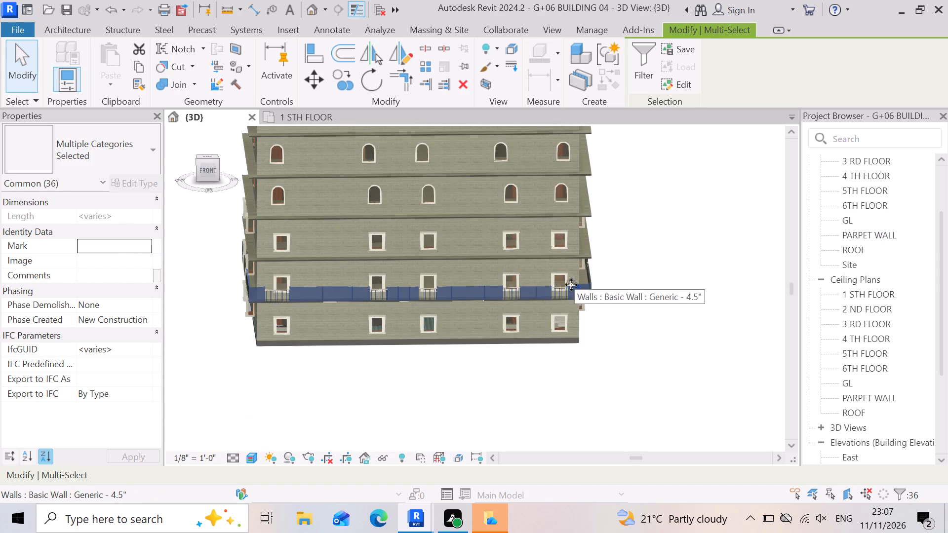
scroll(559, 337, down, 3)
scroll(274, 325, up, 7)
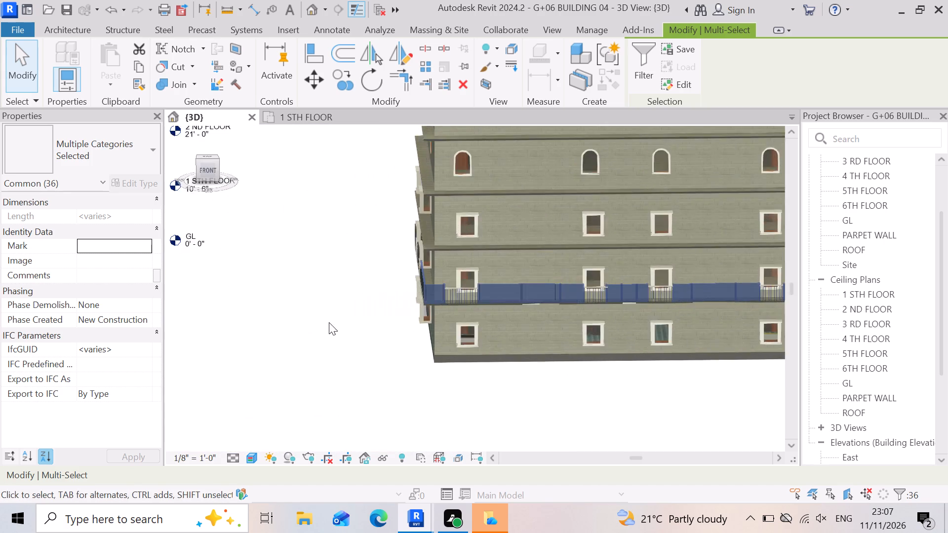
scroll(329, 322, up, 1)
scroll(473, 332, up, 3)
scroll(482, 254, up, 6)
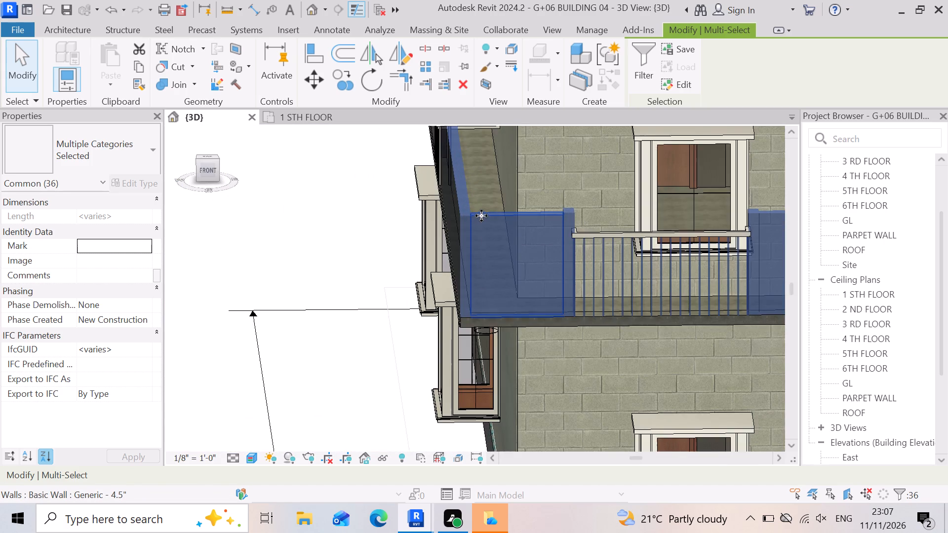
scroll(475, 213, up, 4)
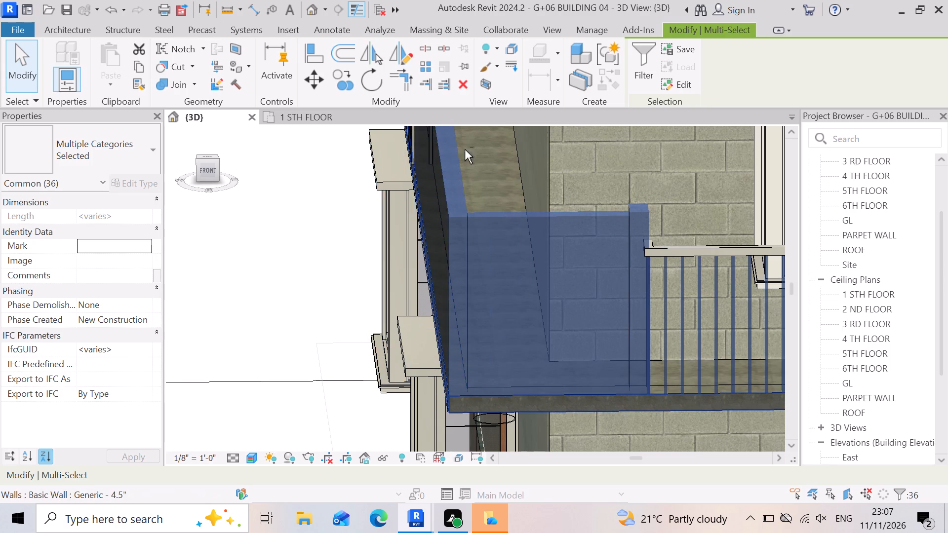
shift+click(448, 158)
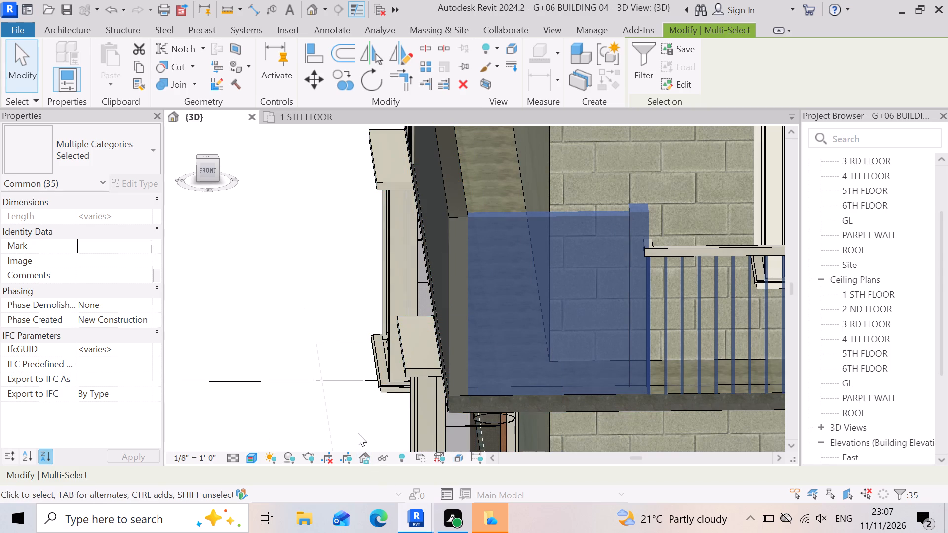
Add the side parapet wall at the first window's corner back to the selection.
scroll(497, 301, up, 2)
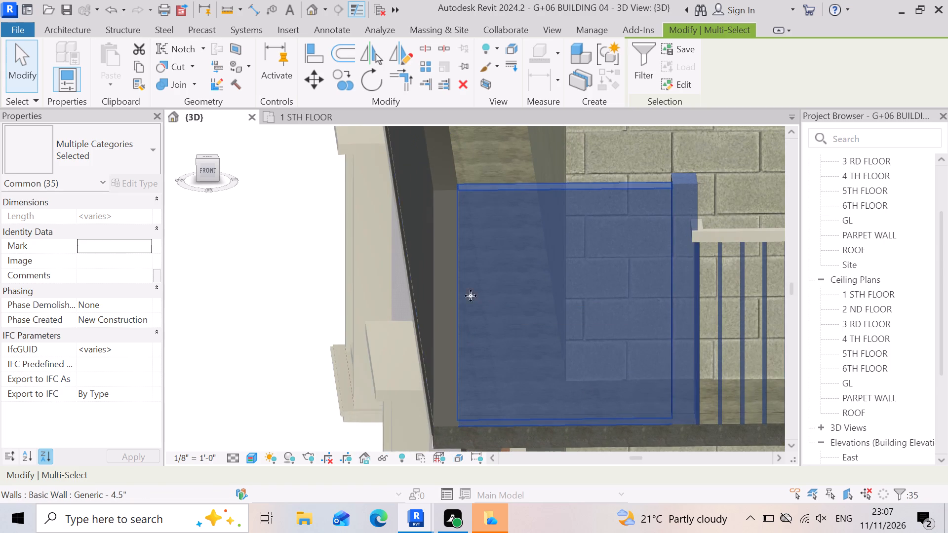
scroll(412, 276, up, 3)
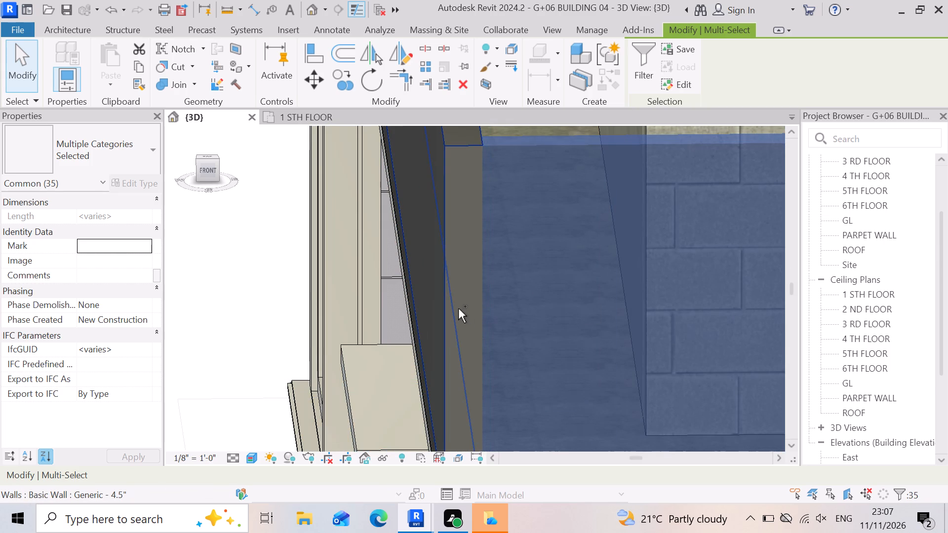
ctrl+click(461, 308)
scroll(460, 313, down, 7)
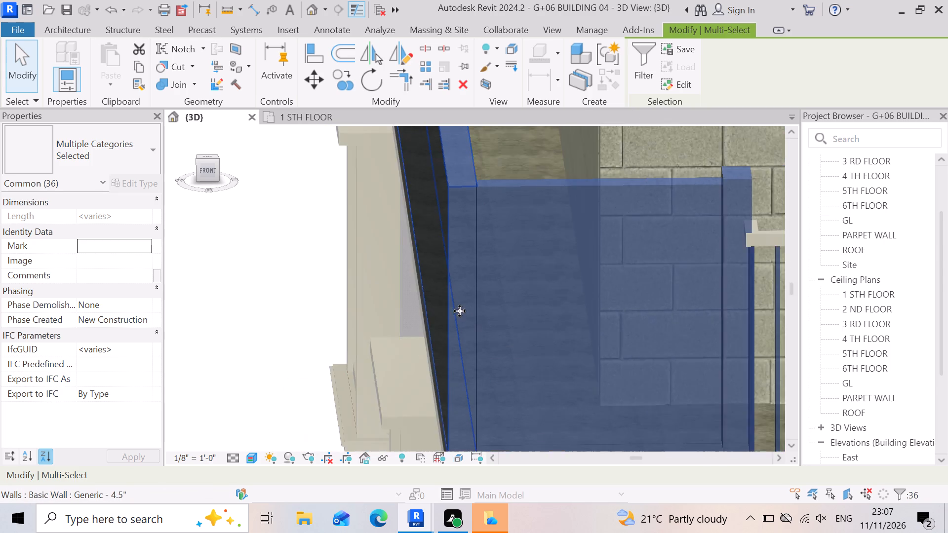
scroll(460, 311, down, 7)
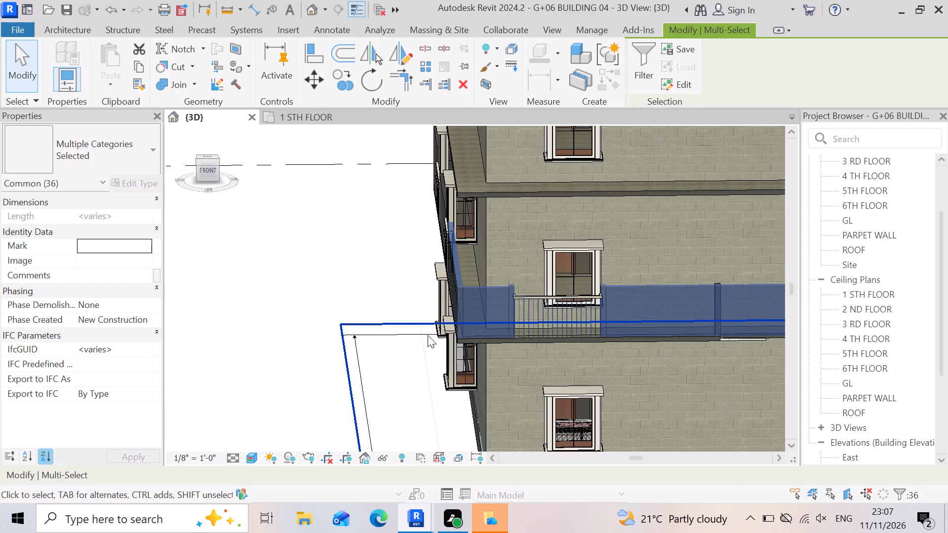
Take the side parapet wall running back from the first window's corner out of the selection.
scroll(484, 249, up, 2)
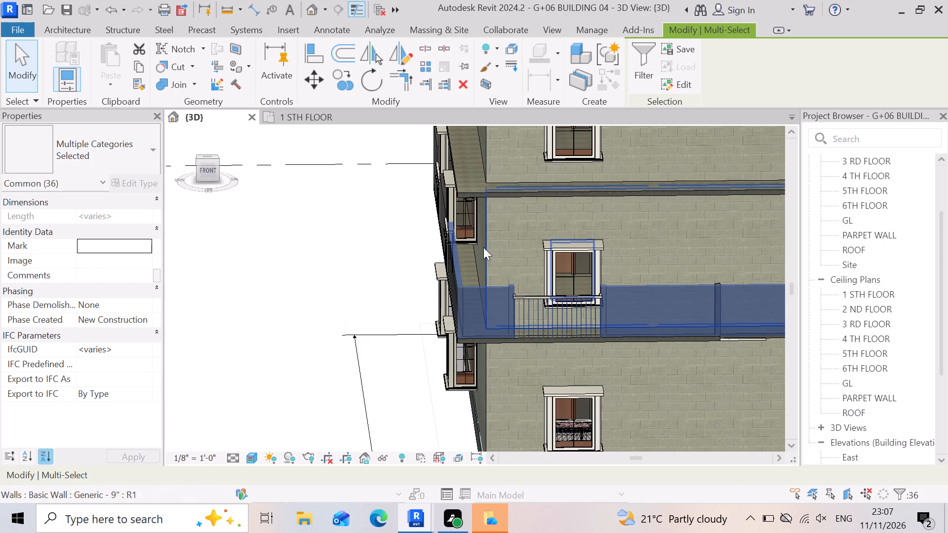
scroll(483, 247, up, 3)
scroll(364, 209, up, 3)
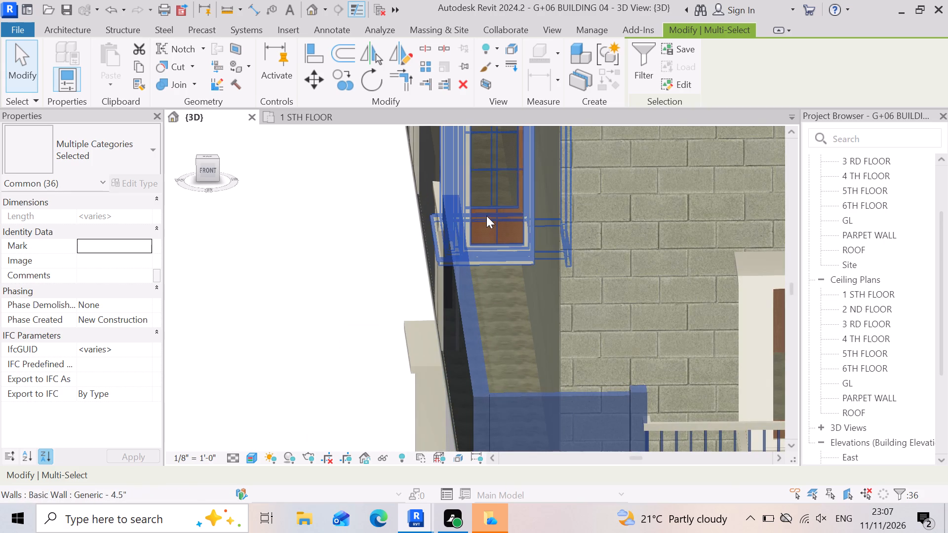
scroll(487, 370, up, 3)
scroll(467, 270, down, 5)
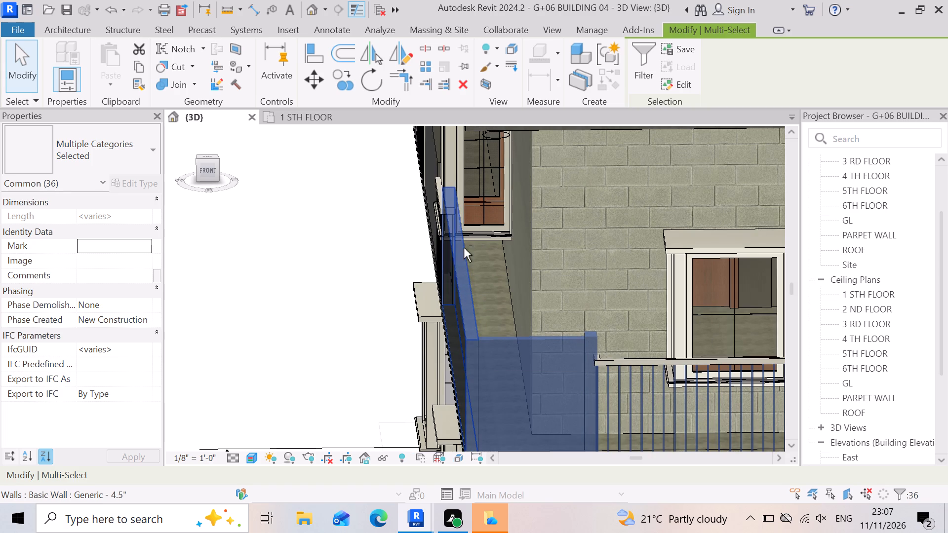
shift+click(455, 263)
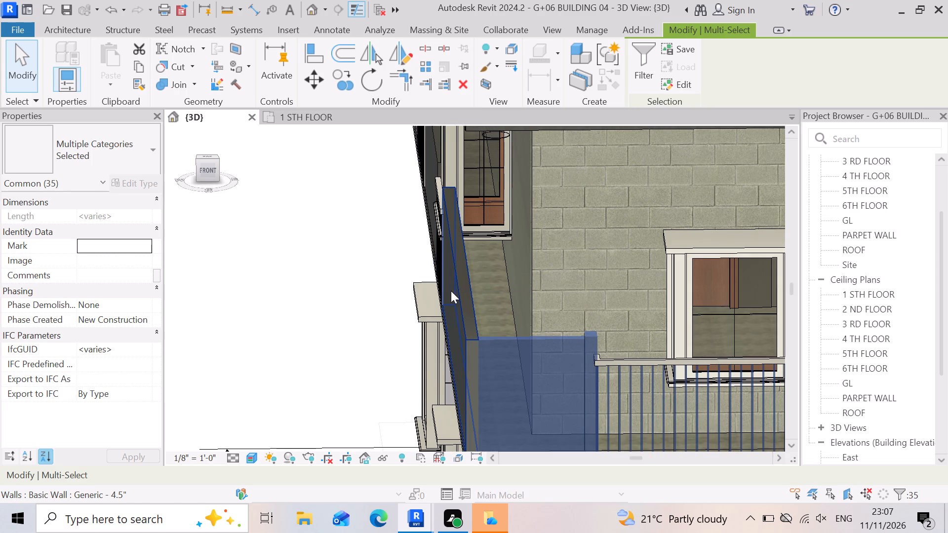
scroll(446, 389, up, 2)
scroll(520, 358, up, 5)
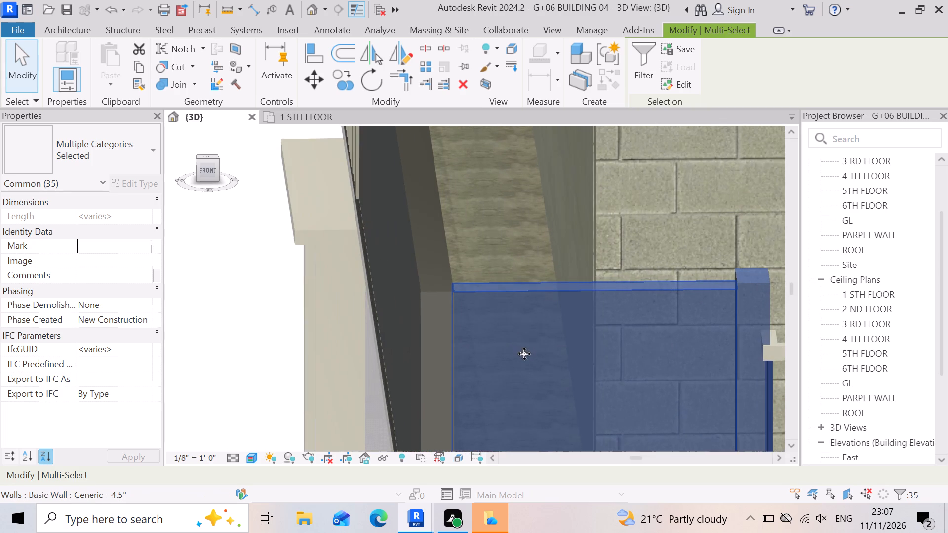
scroll(505, 266, down, 7)
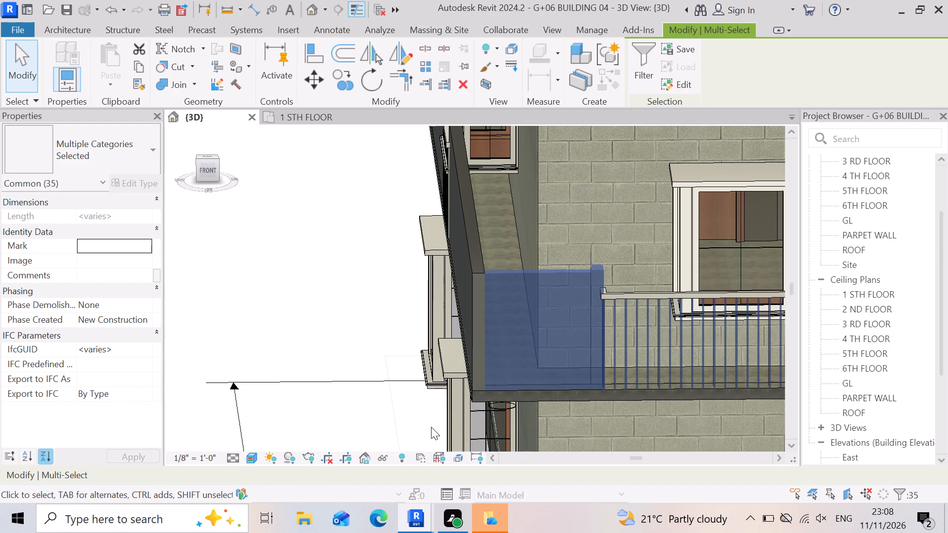
Copy the selected 1 STH FLOOR parapet walls and railings and paste them aligned to levels 2 ND FLOOR through 6TH FLOOR.
click(143, 67)
click(114, 87)
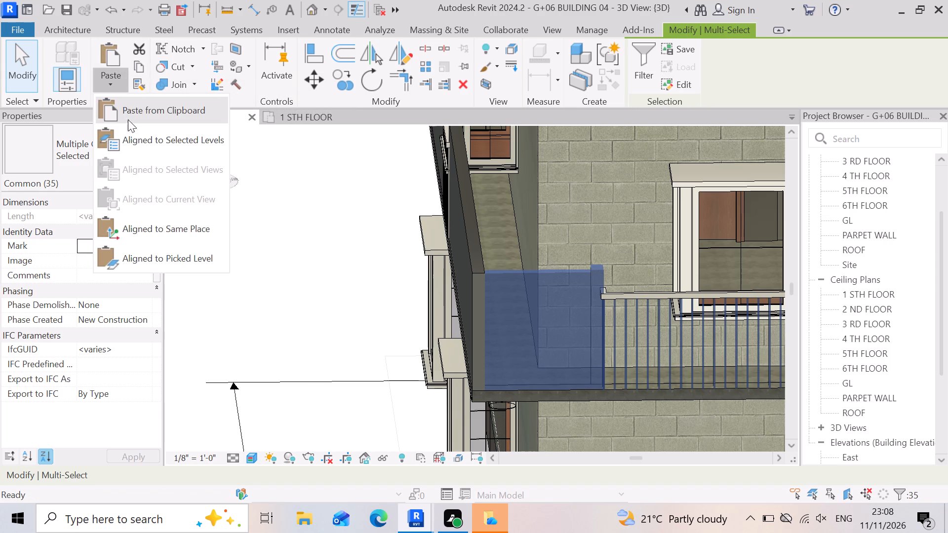
click(137, 141)
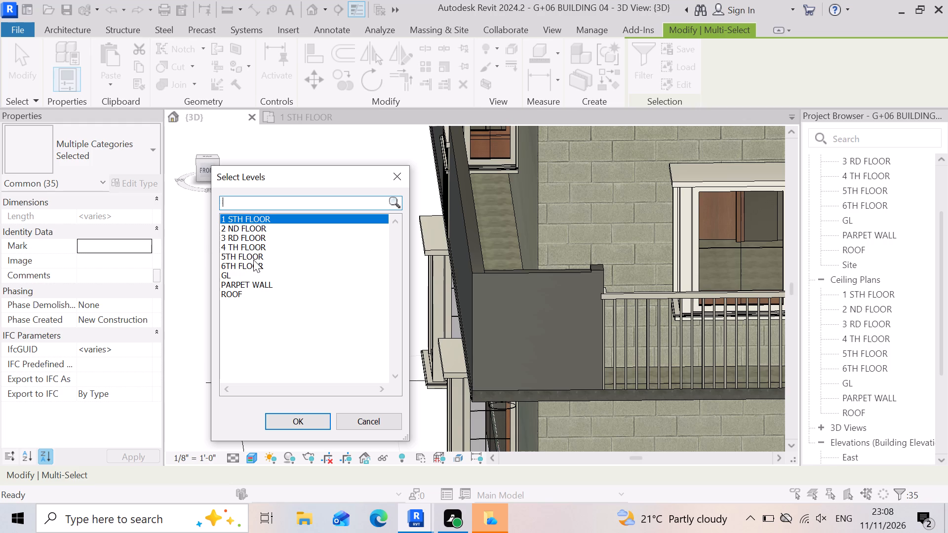
ctrl+click(248, 231)
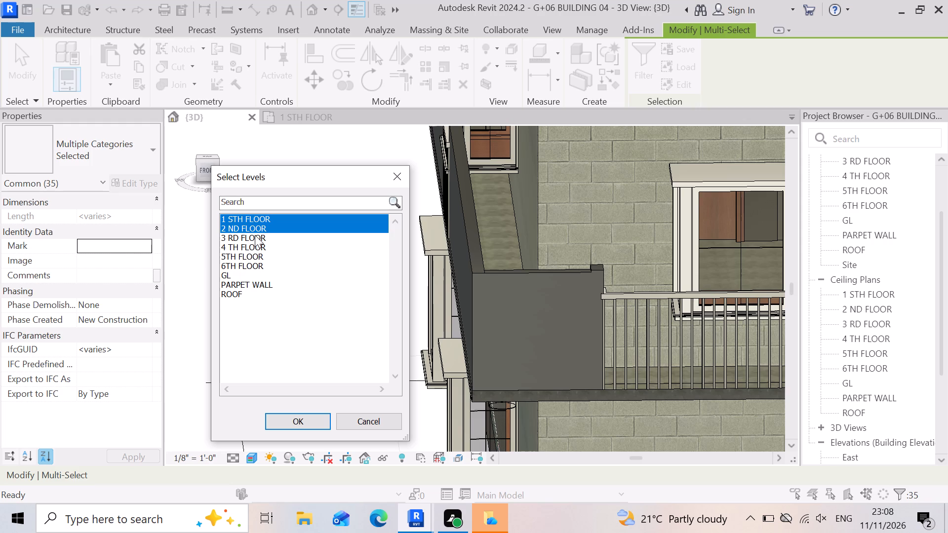
click(255, 241)
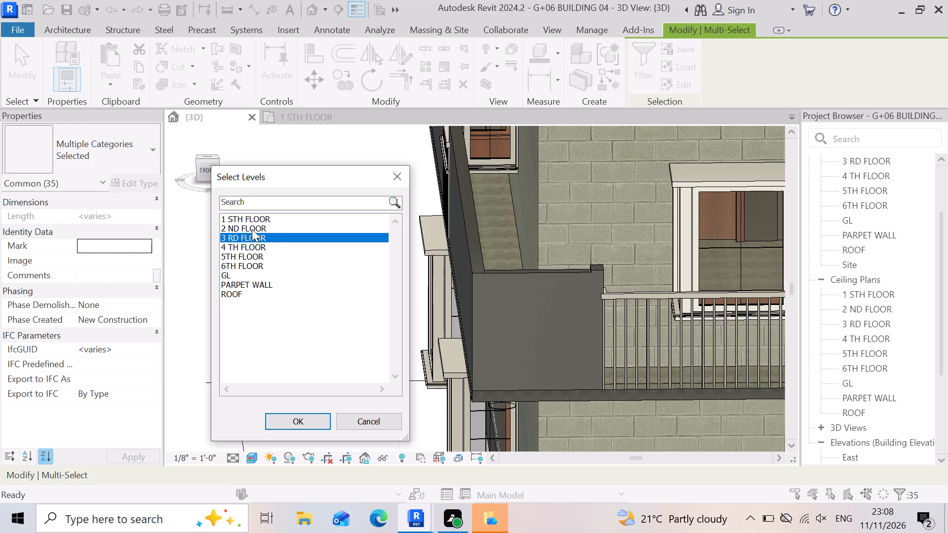
click(252, 229)
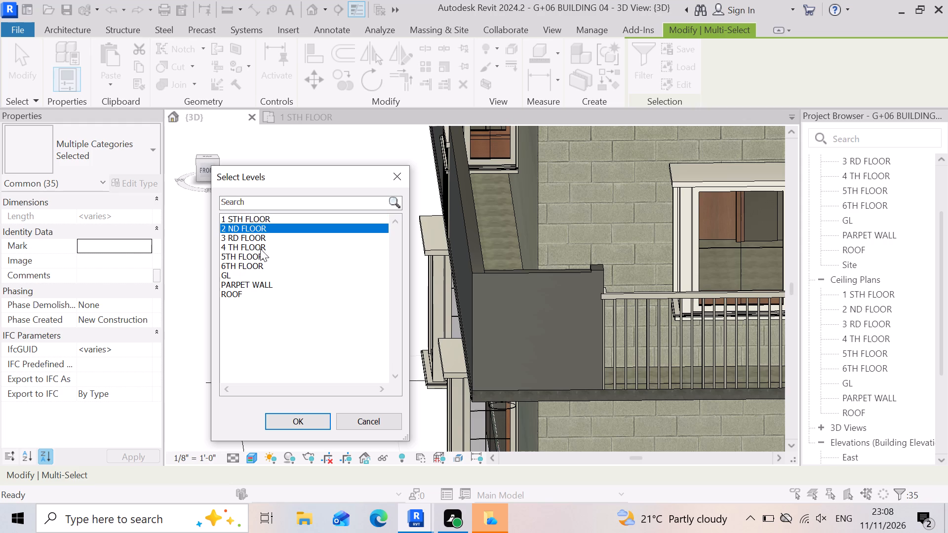
ctrl+click(247, 229)
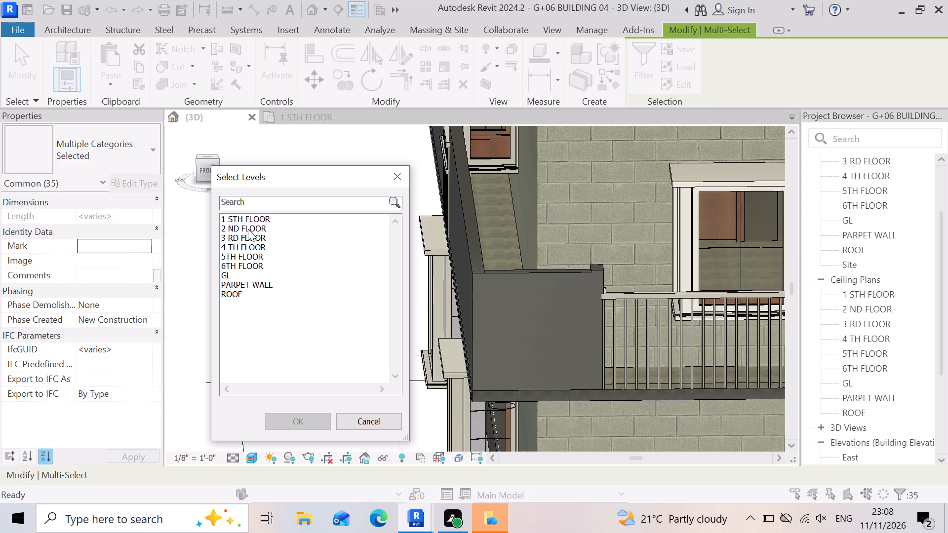
click(248, 232)
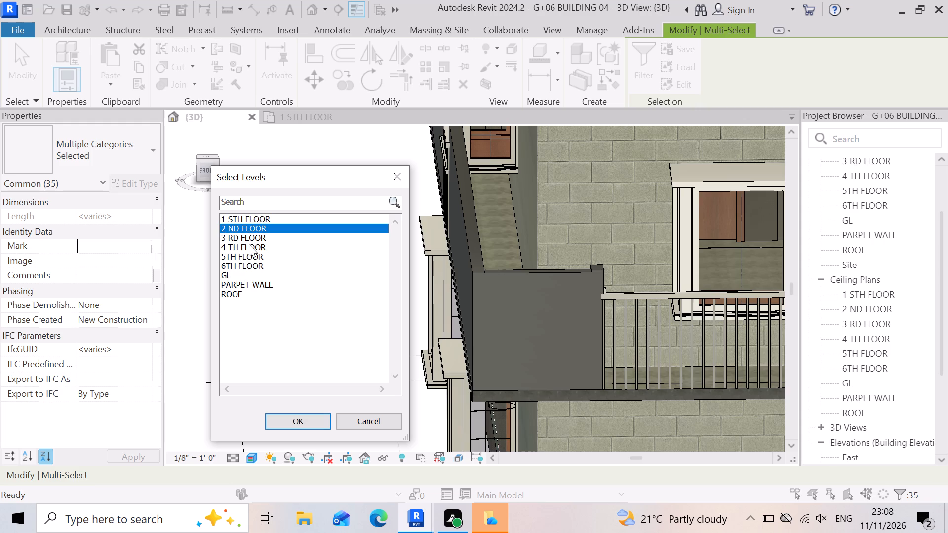
ctrl+click(247, 239)
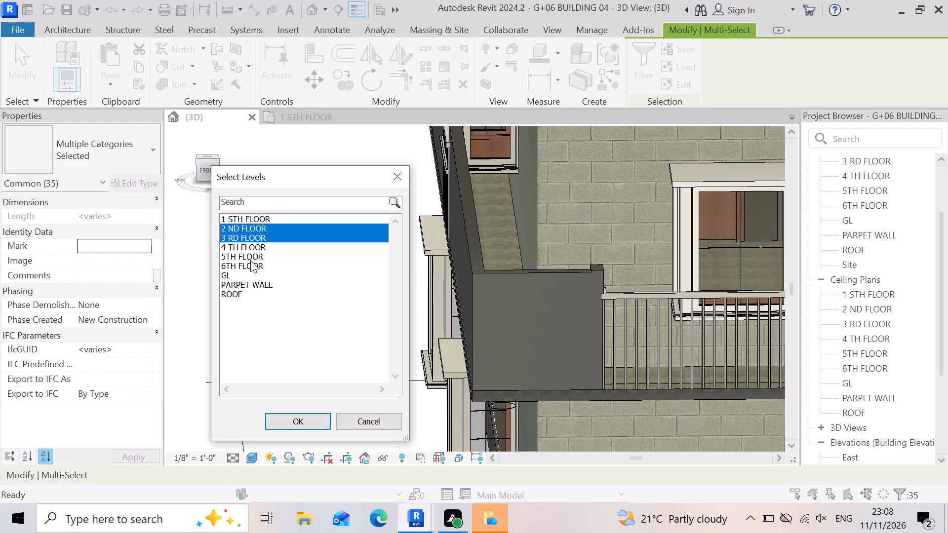
ctrl+click(249, 247)
ctrl+click(249, 253)
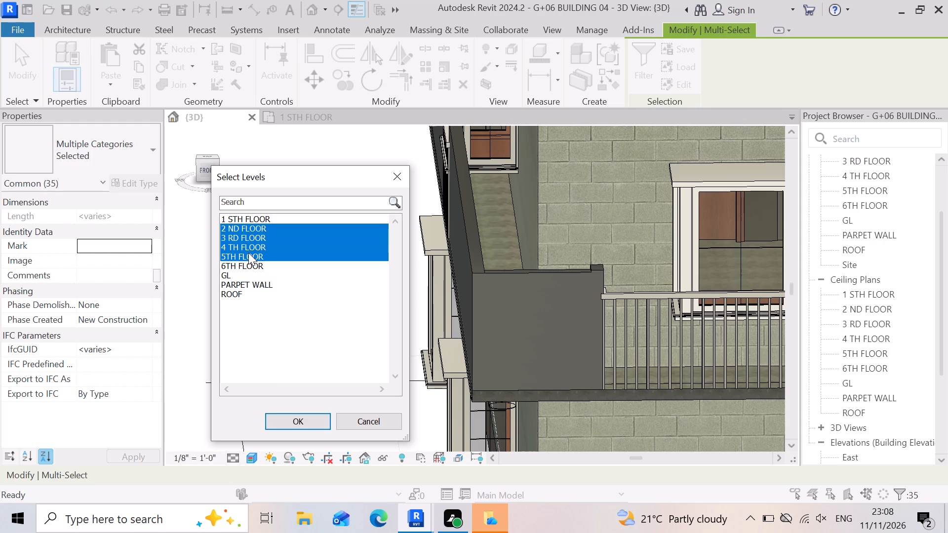
ctrl+click(241, 270)
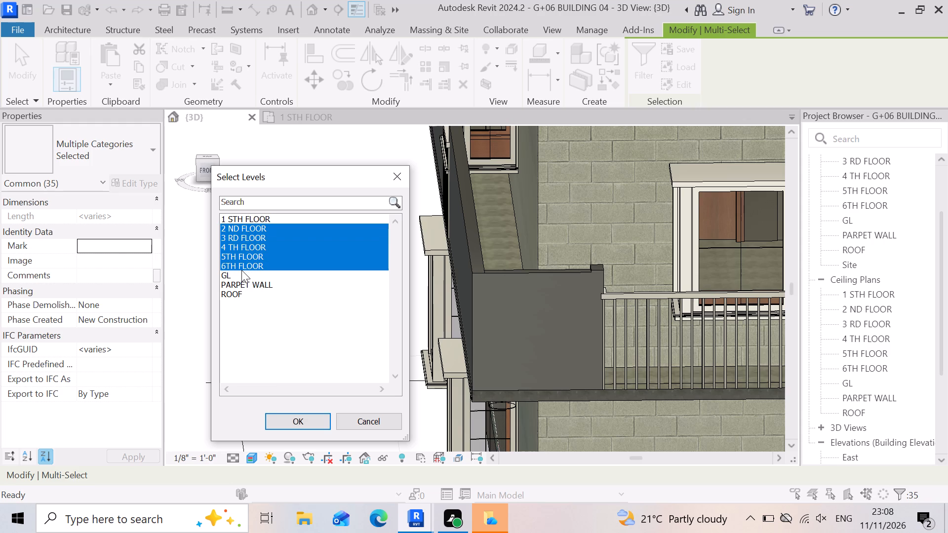
click(292, 425)
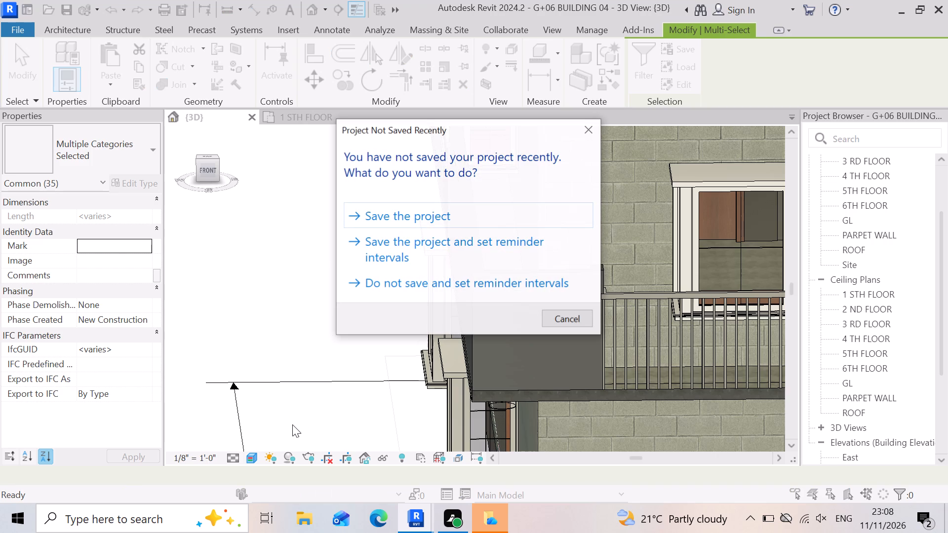
click(588, 126)
Examine the pasted parapet walls and Handrail - Rectangular railings floor by floor along the front facade, then clear the selection.
scroll(348, 281, down, 8)
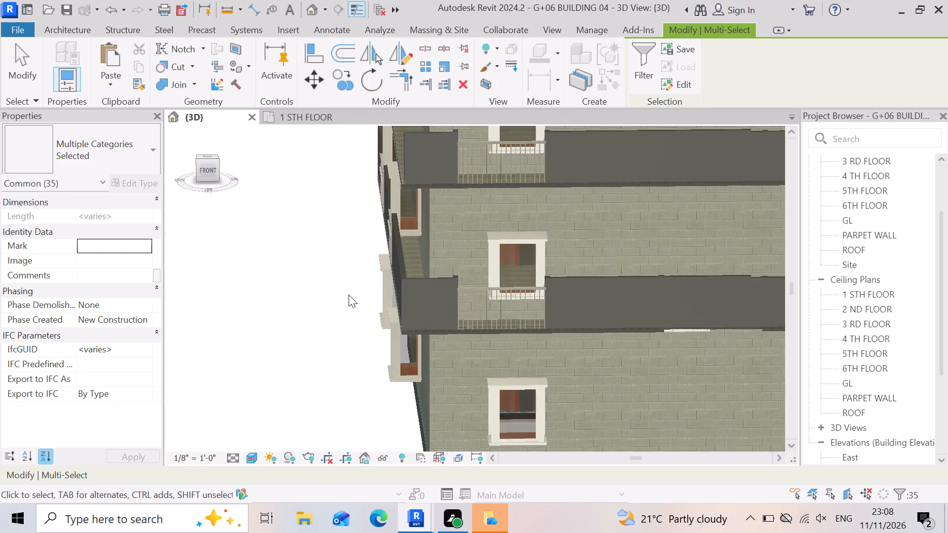
scroll(365, 314, down, 3)
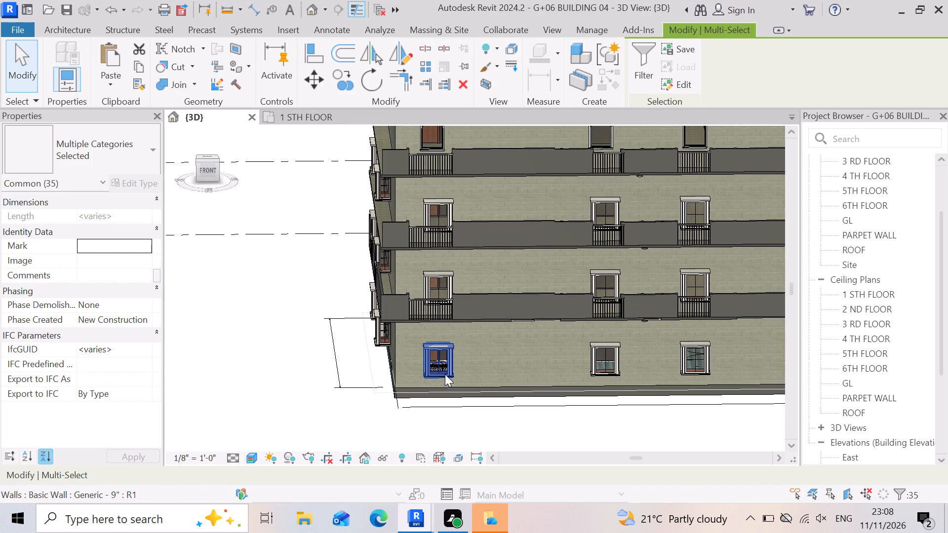
scroll(528, 358, down, 4)
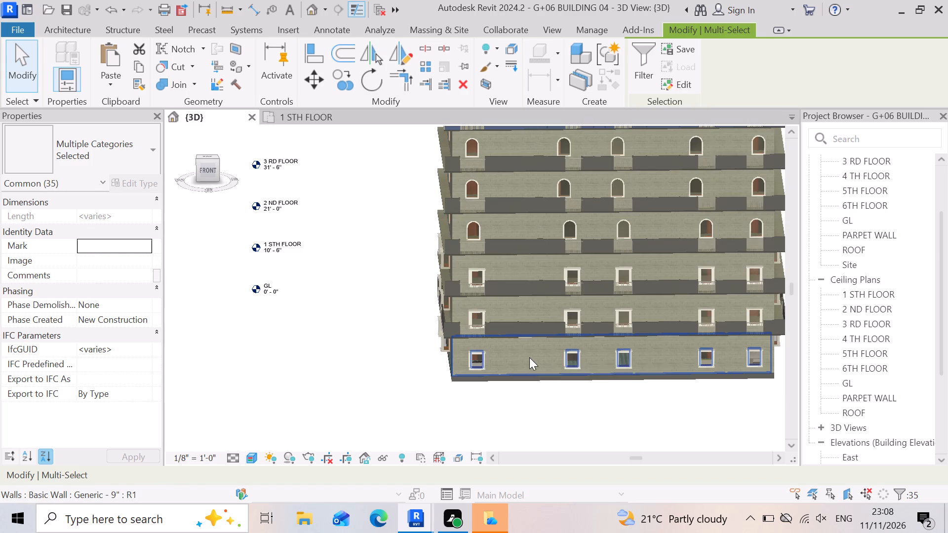
scroll(529, 357, down, 2)
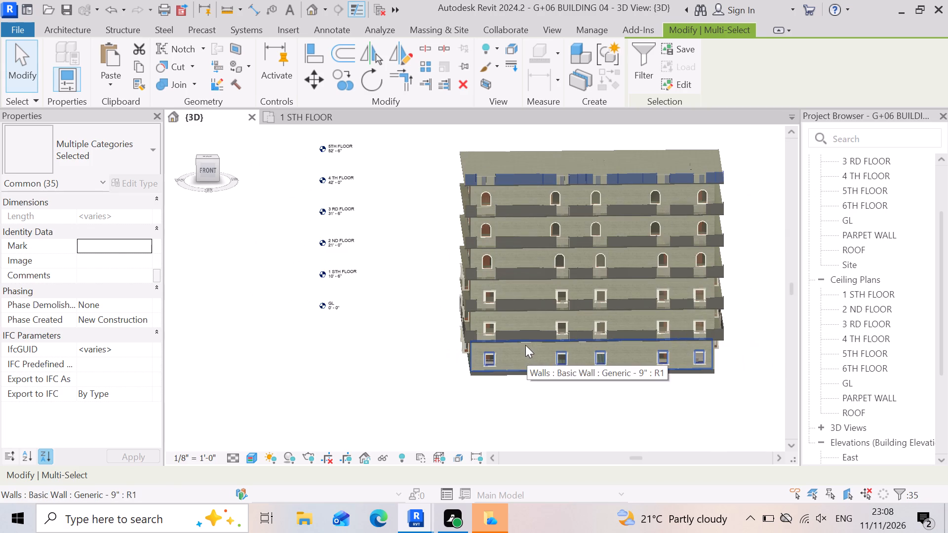
scroll(554, 209, up, 3)
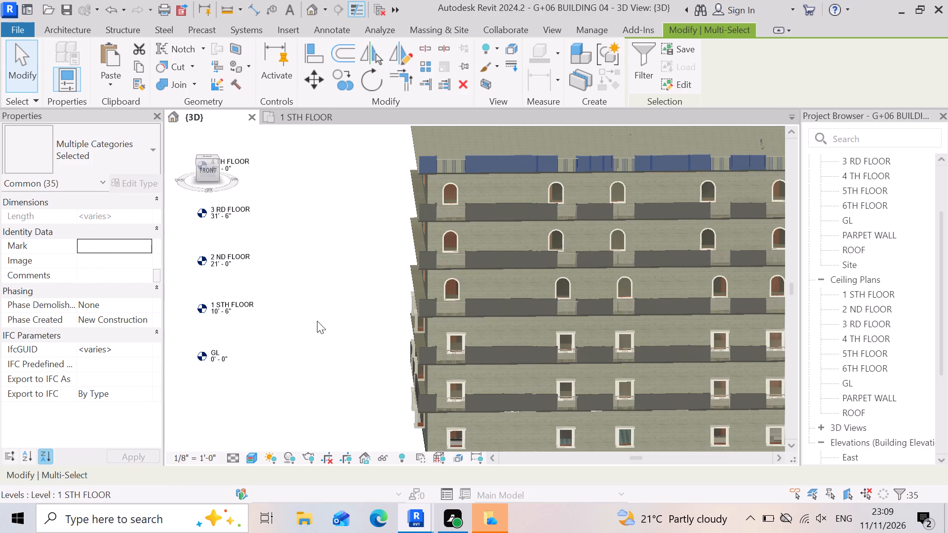
scroll(554, 223, up, 5)
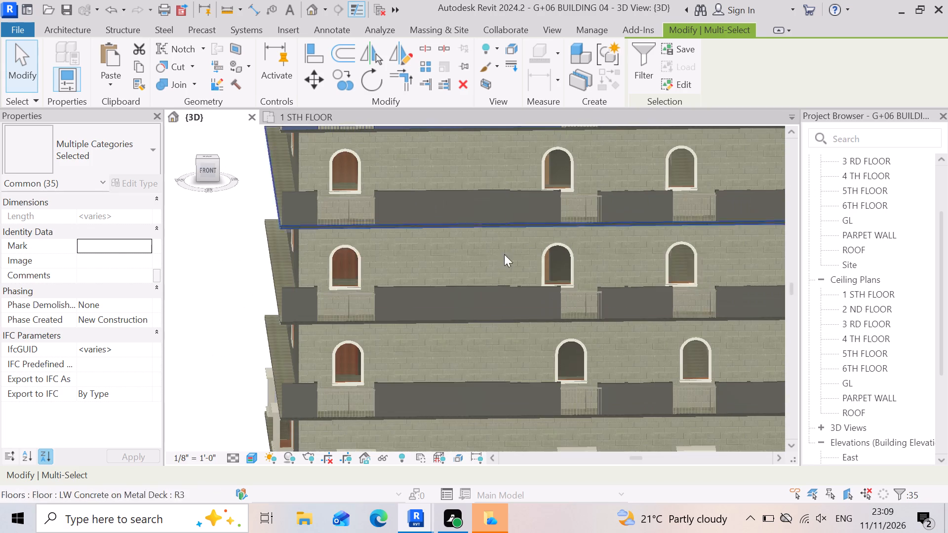
scroll(516, 301, down, 8)
scroll(638, 0, up, 5)
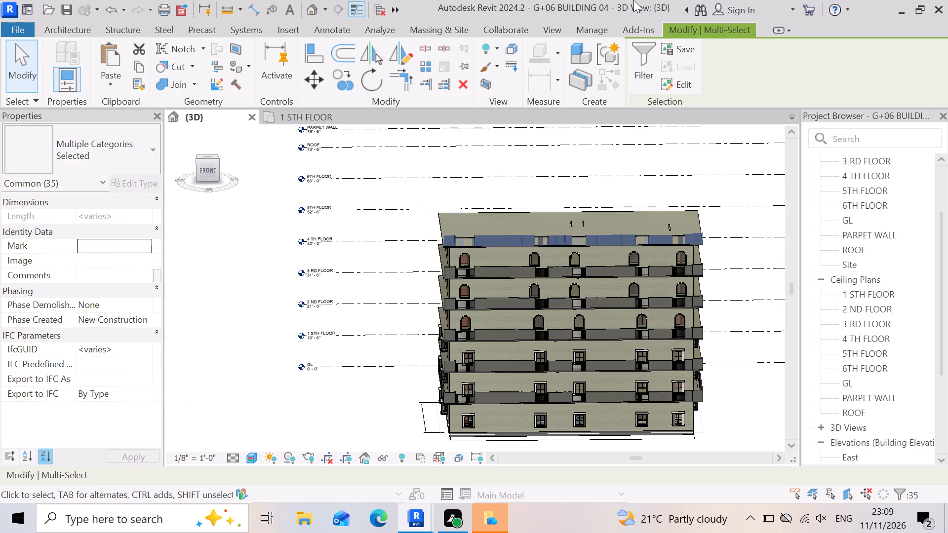
scroll(598, 225, up, 10)
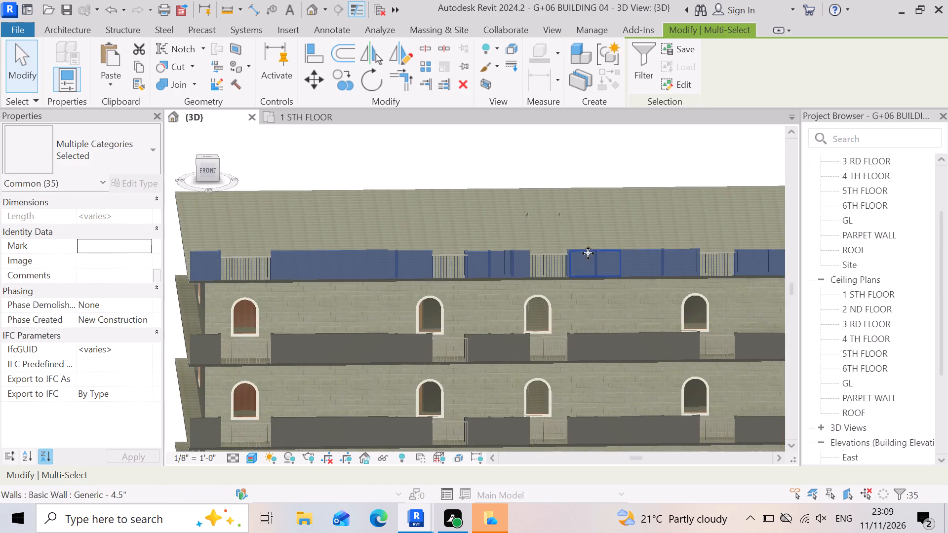
scroll(457, 309, up, 3)
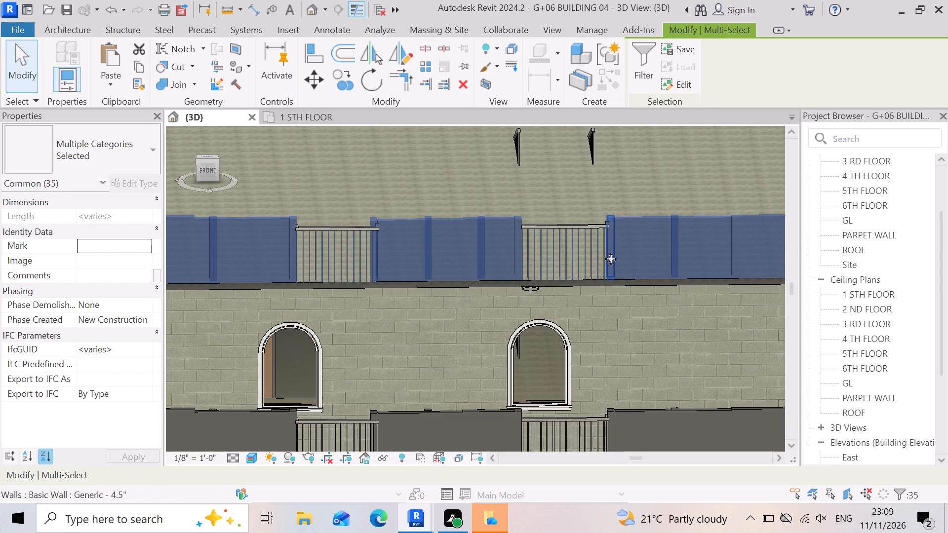
scroll(611, 259, down, 3)
scroll(532, 244, down, 4)
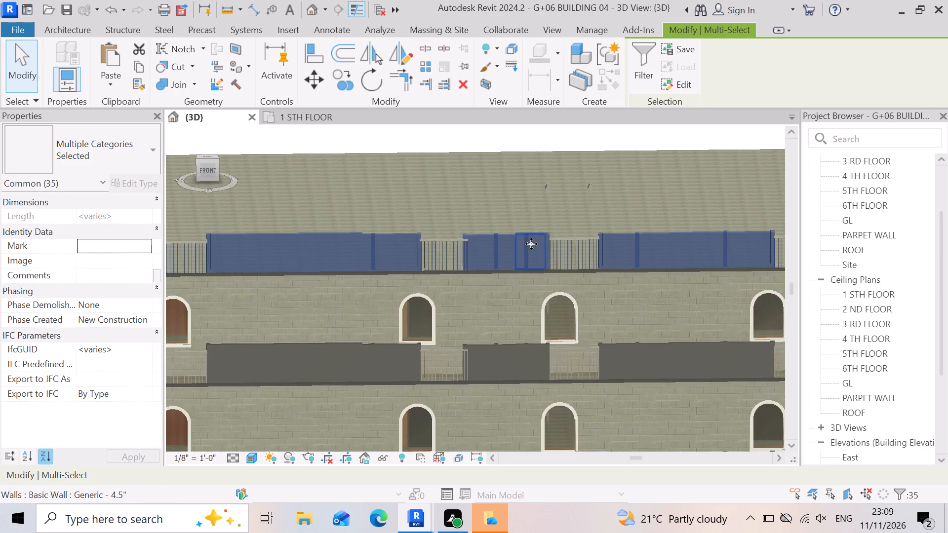
scroll(415, 355, up, 5)
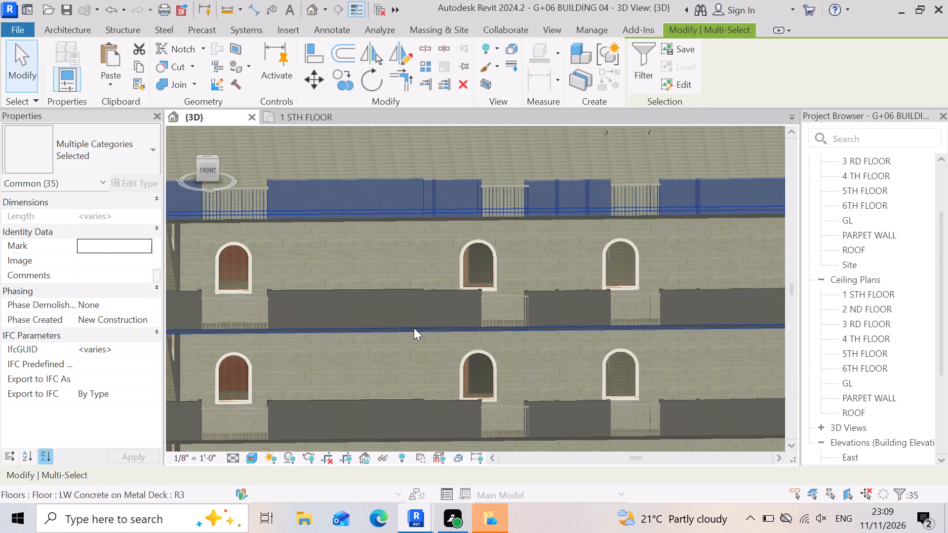
scroll(414, 328, up, 2)
scroll(621, 353, up, 3)
scroll(612, 308, up, 2)
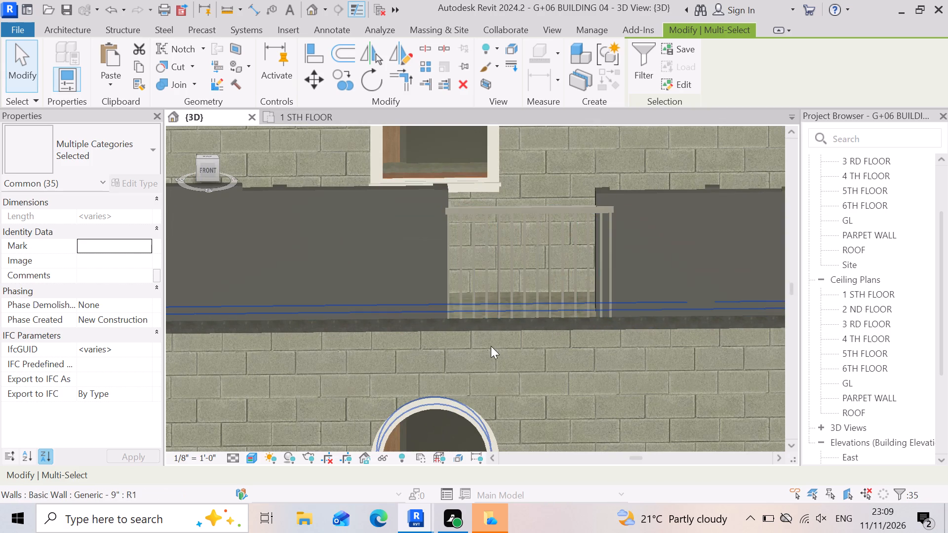
scroll(538, 361, down, 14)
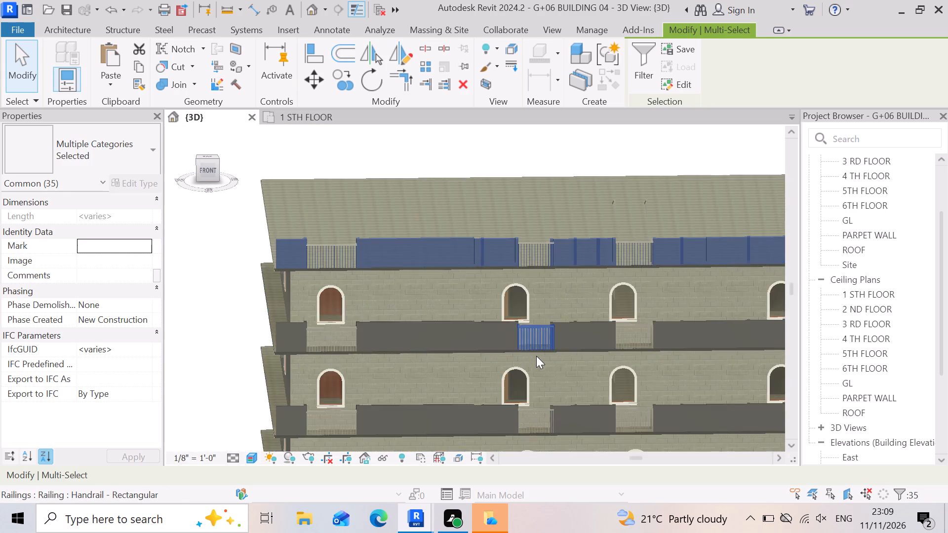
scroll(551, 302, up, 5)
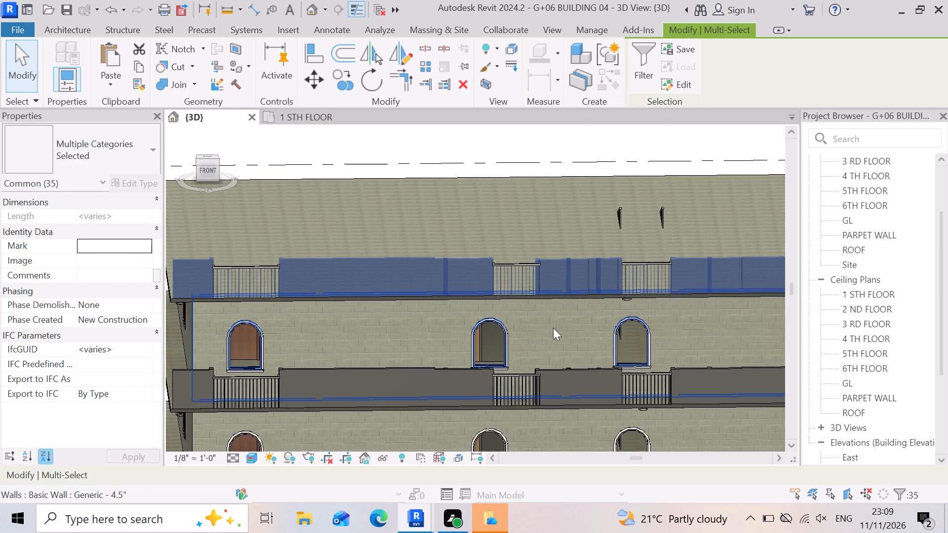
scroll(556, 306, down, 2)
key(Escape)
Inspect the 6TH FLOOR front parapet wall between the second and third windows, the front corner, and the building's side facade.
scroll(547, 237, up, 7)
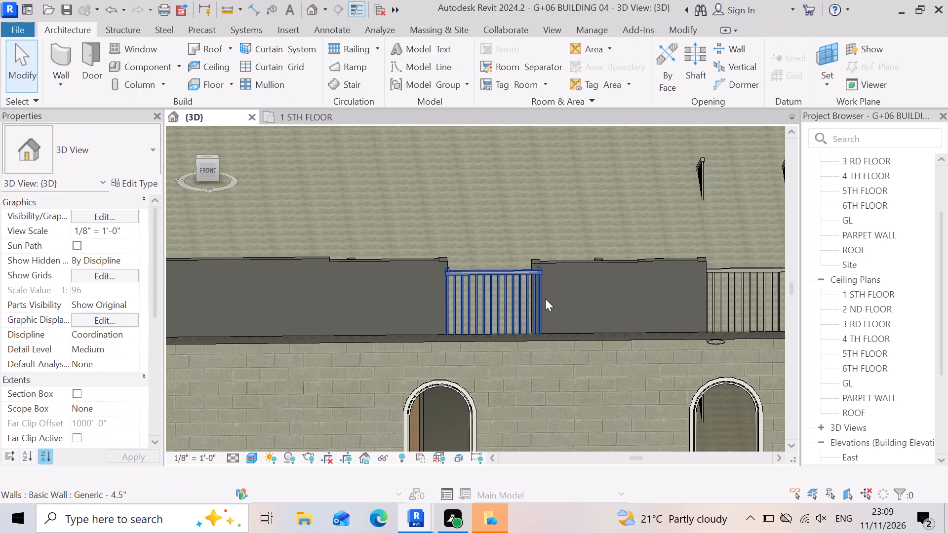
scroll(552, 285, down, 10)
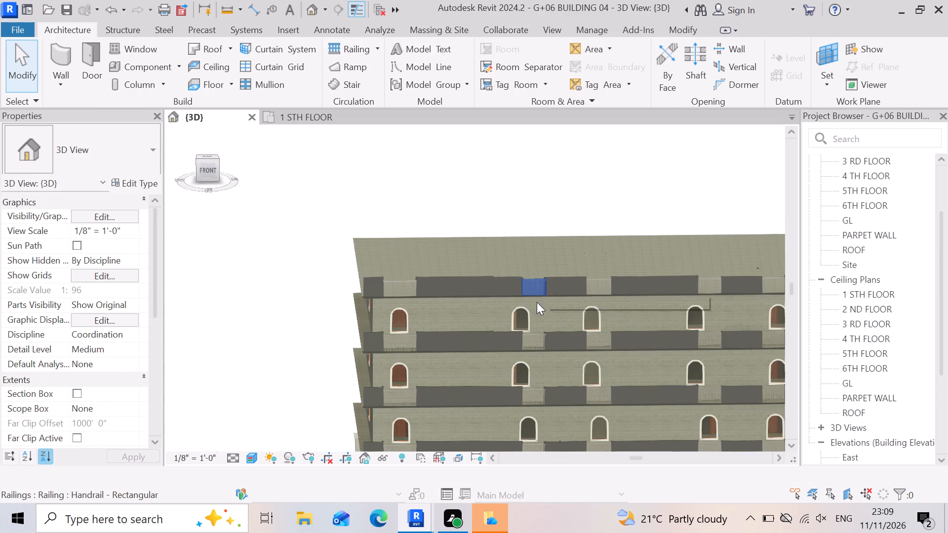
scroll(575, 285, up, 6)
click(542, 302)
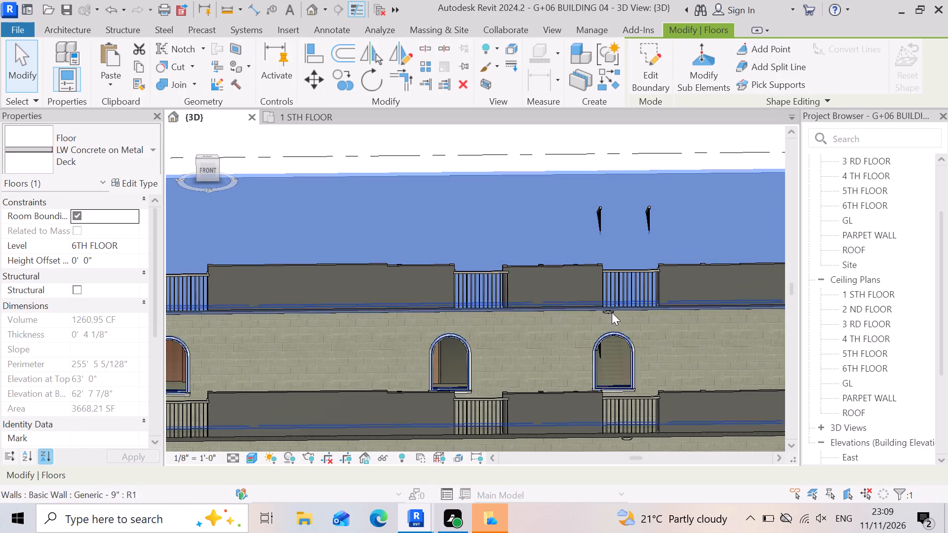
key(Escape)
click(534, 291)
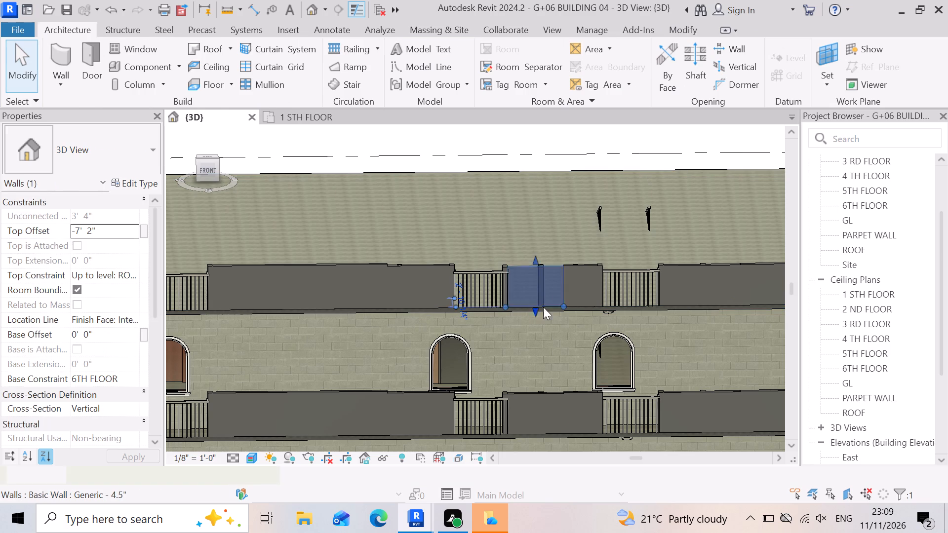
scroll(468, 284, down, 10)
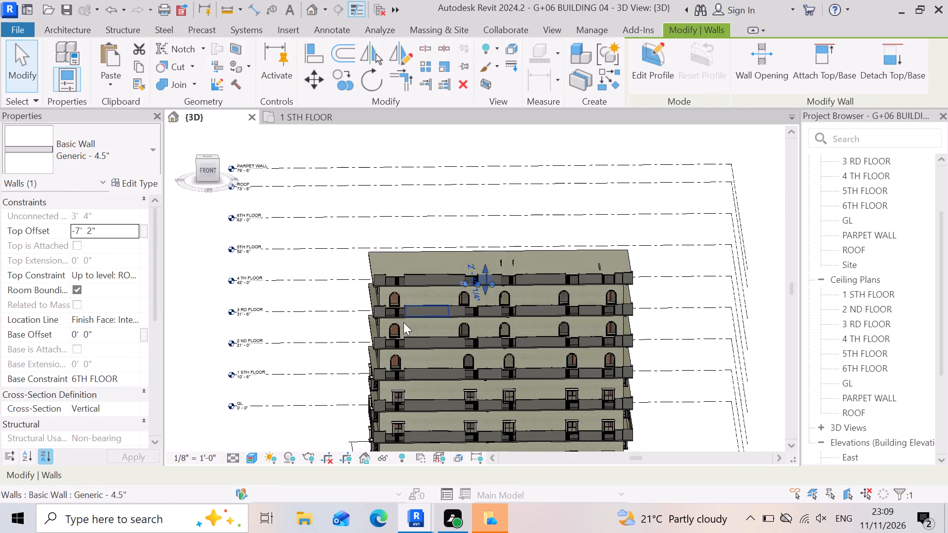
scroll(396, 320, up, 18)
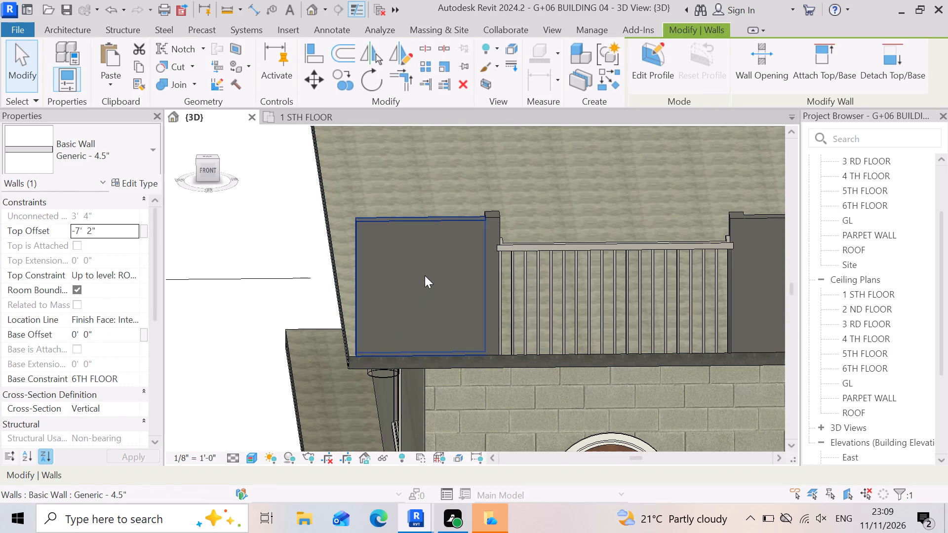
scroll(424, 271, down, 16)
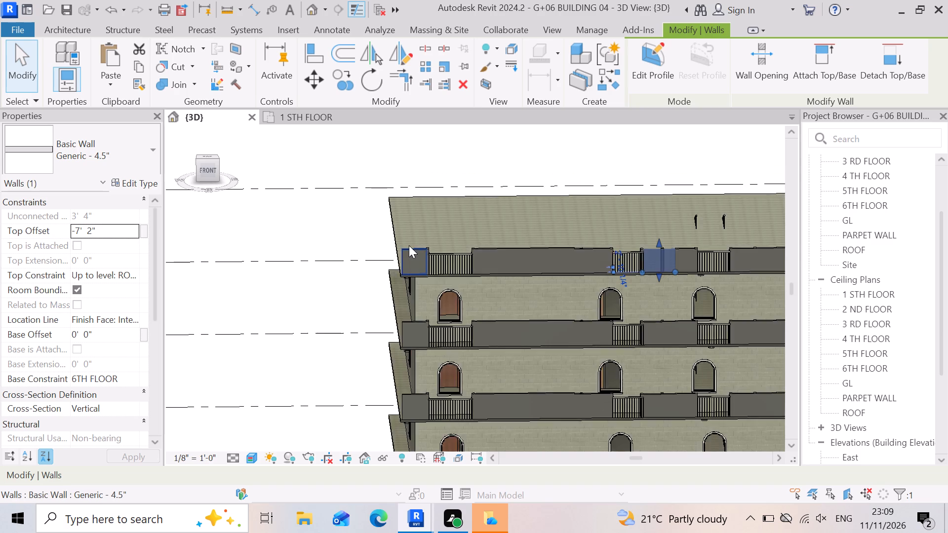
scroll(487, 240, down, 3)
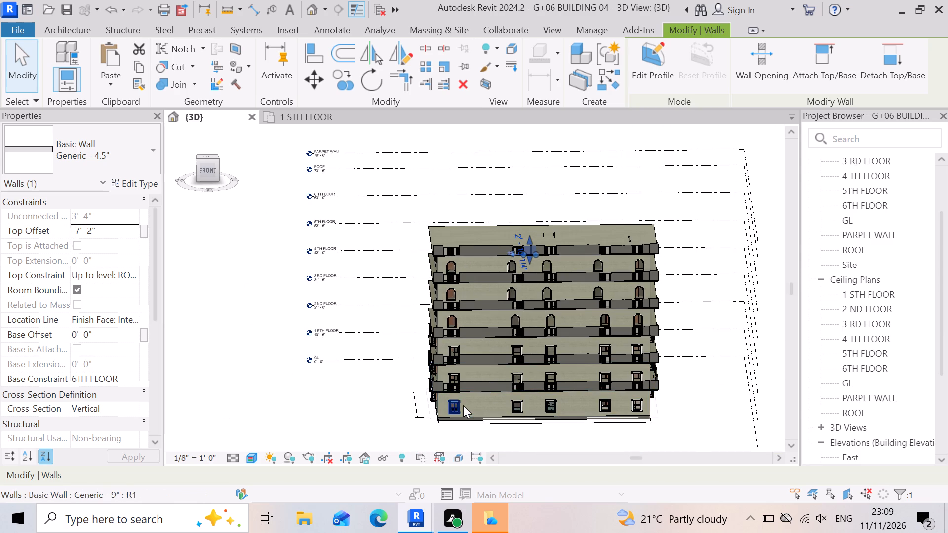
shift+middle_drag(453, 392, 528, 381)
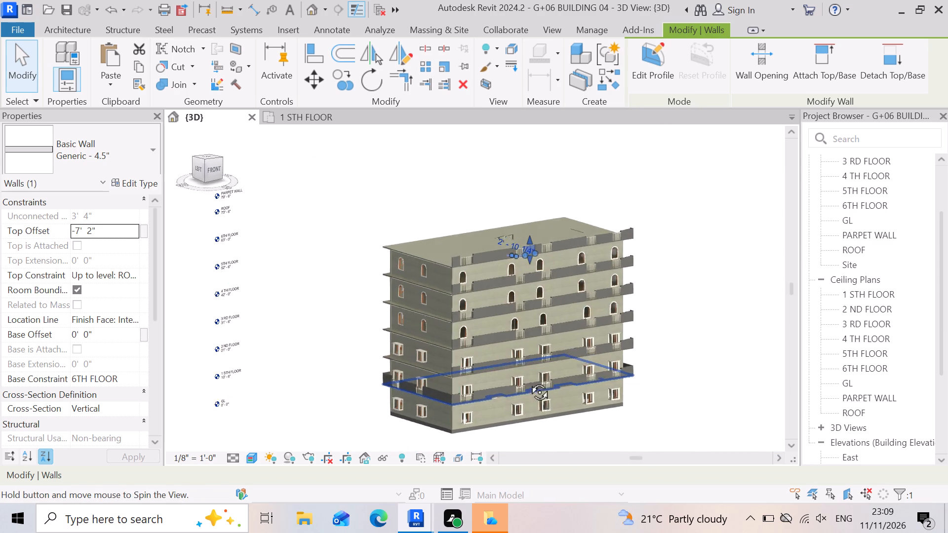
shift+middle_drag(528, 381, 571, 383)
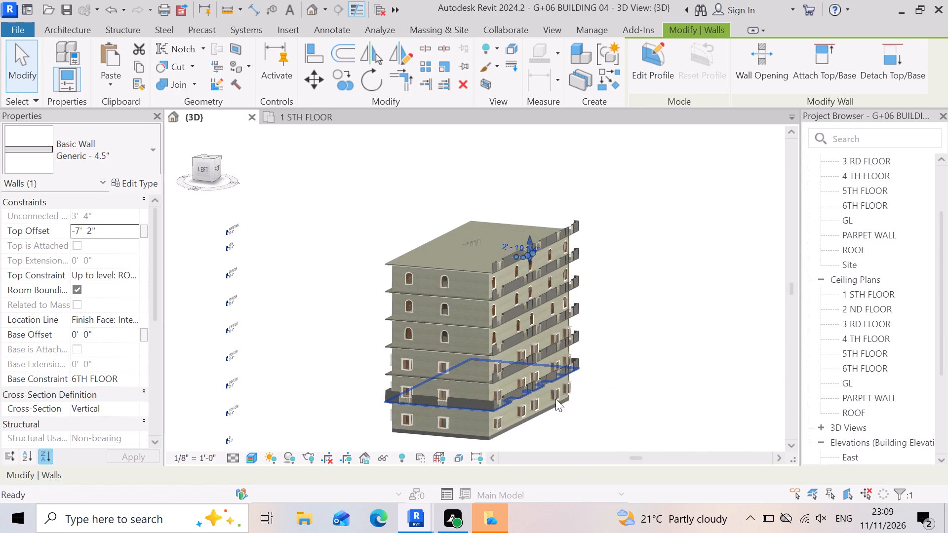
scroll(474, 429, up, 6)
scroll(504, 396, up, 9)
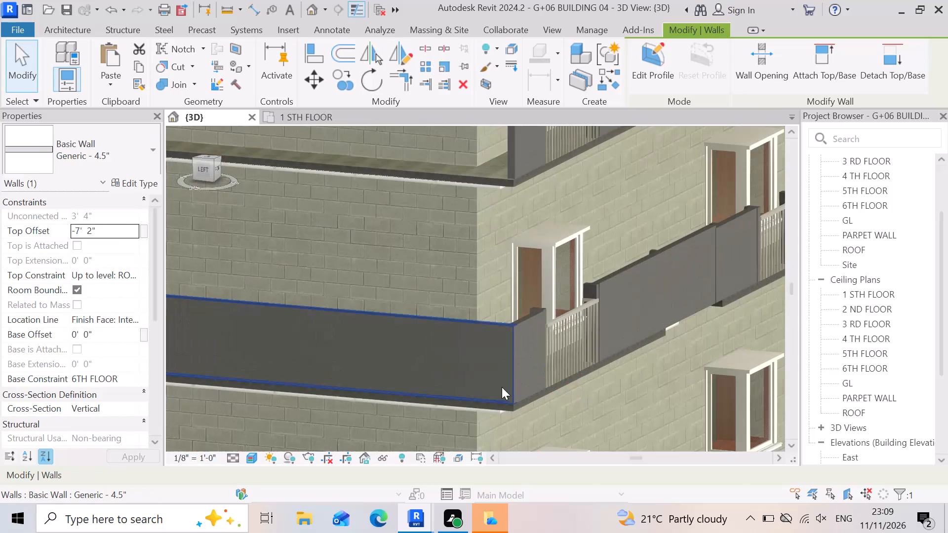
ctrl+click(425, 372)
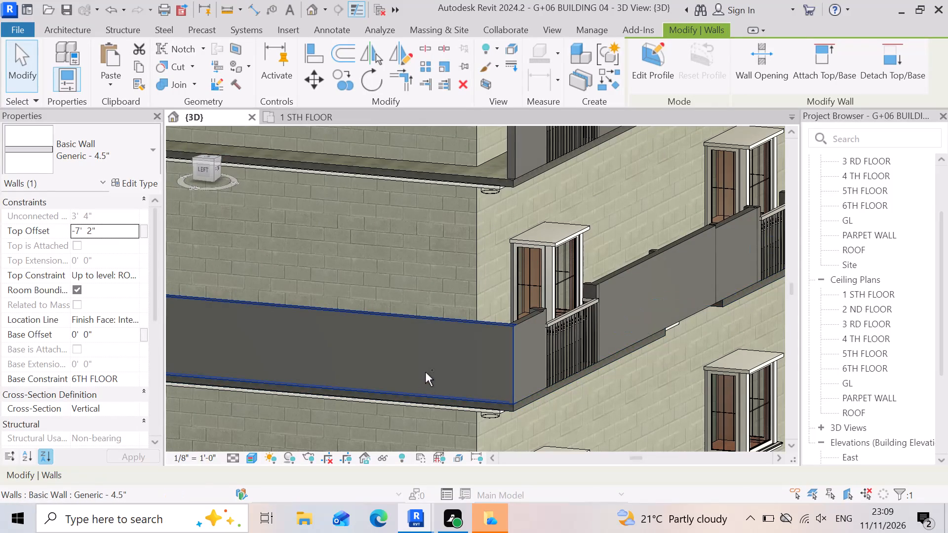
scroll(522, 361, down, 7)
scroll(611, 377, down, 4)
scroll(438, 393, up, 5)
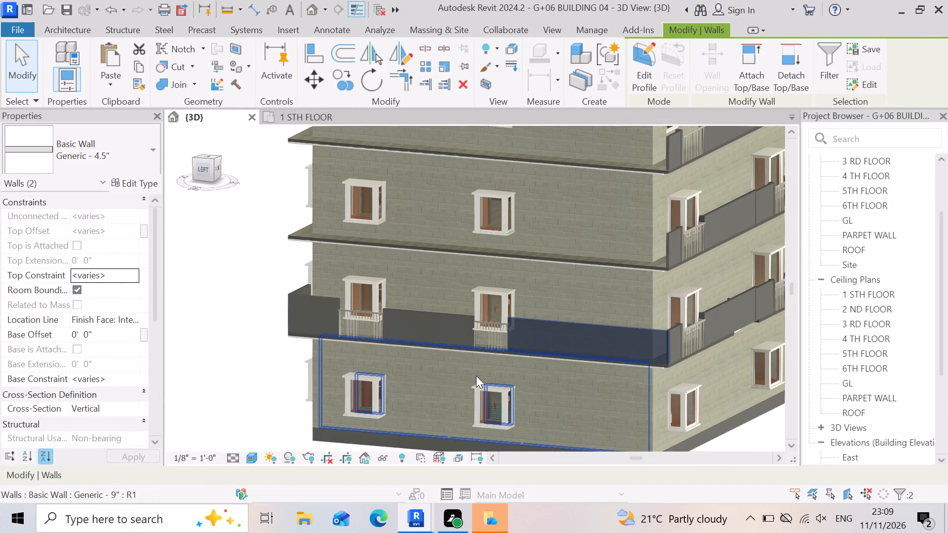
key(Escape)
Select the three 1 STH FLOOR parapet walls and the two Handrail - Rectangular railings between them along the left facade.
scroll(724, 315, up, 5)
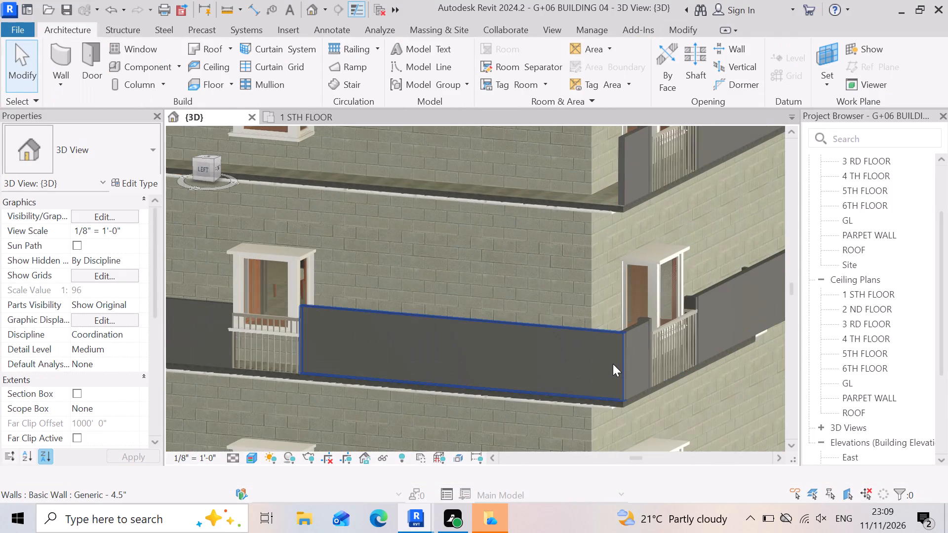
scroll(613, 364, up, 6)
scroll(629, 286, up, 3)
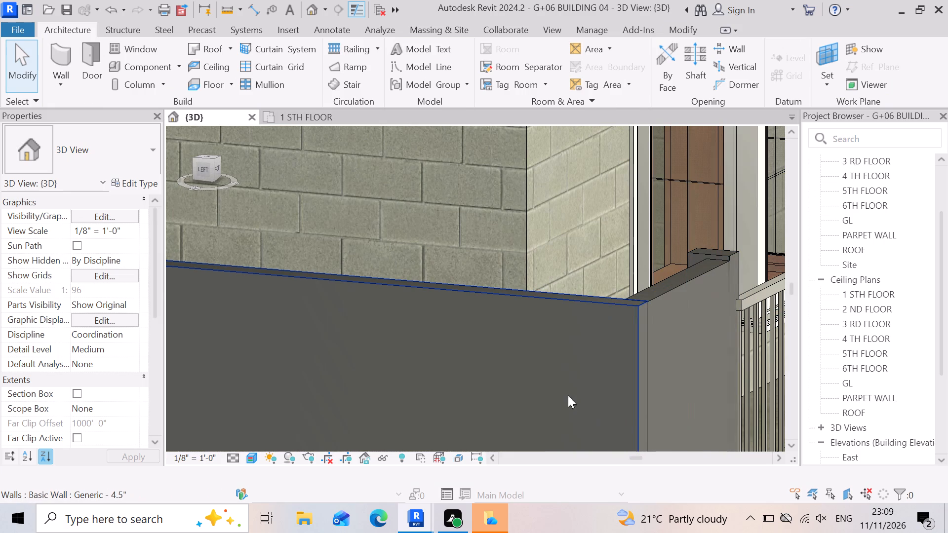
scroll(649, 324, down, 5)
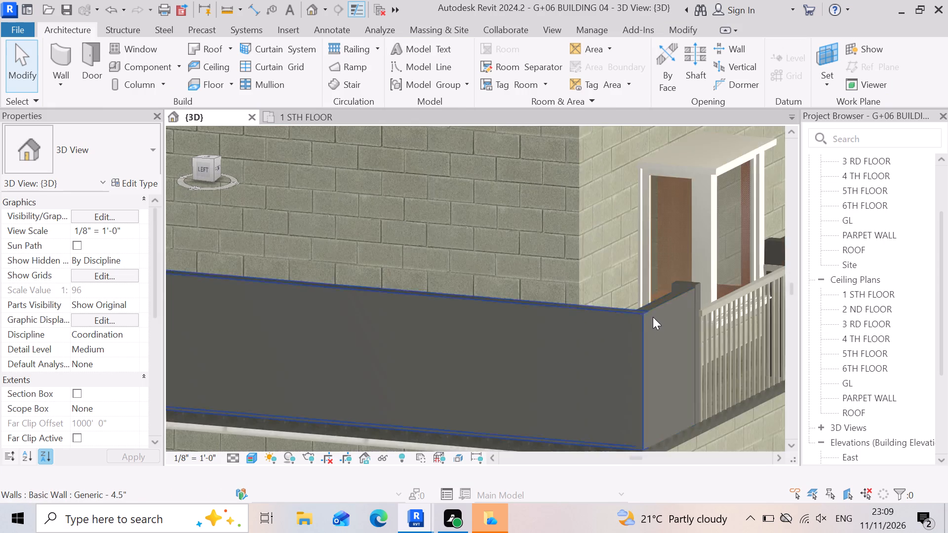
scroll(653, 317, down, 8)
drag(579, 328, 579, 333)
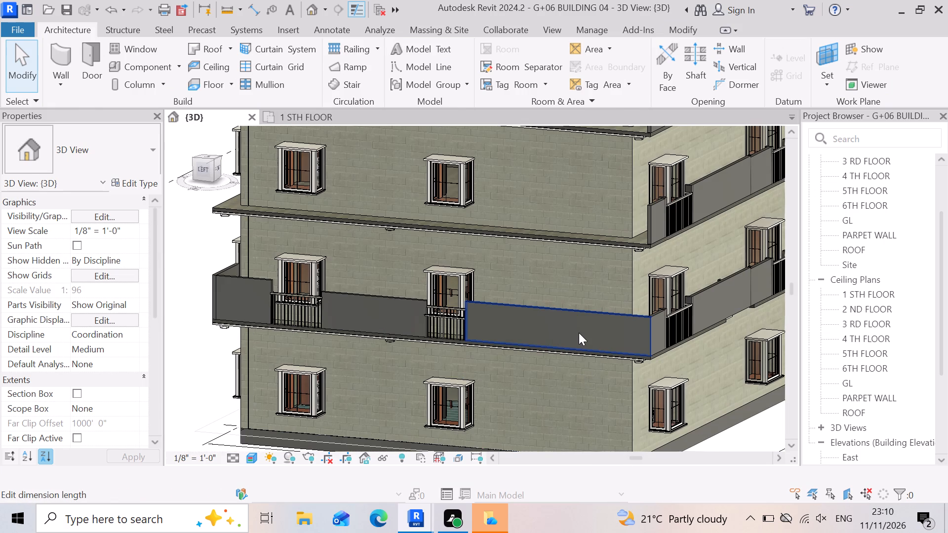
scroll(345, 331, up, 5)
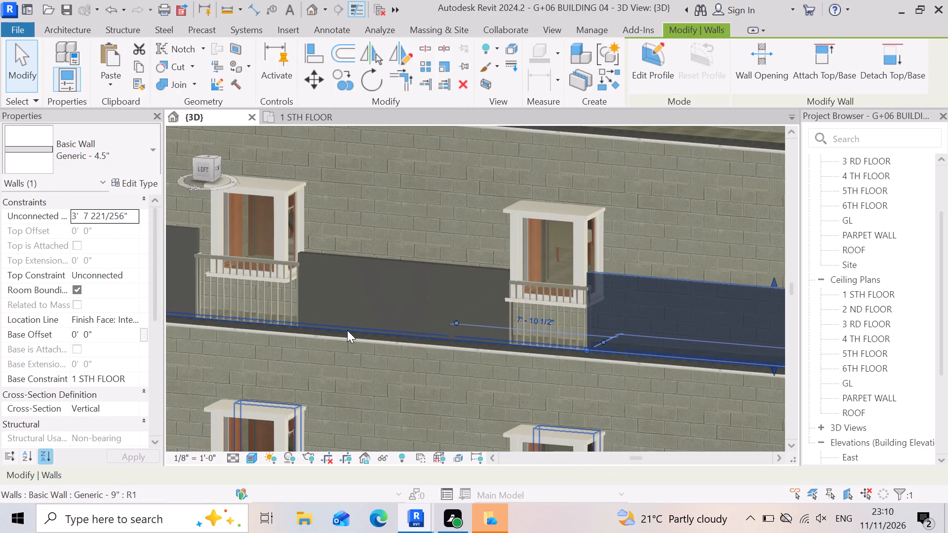
ctrl+click(417, 298)
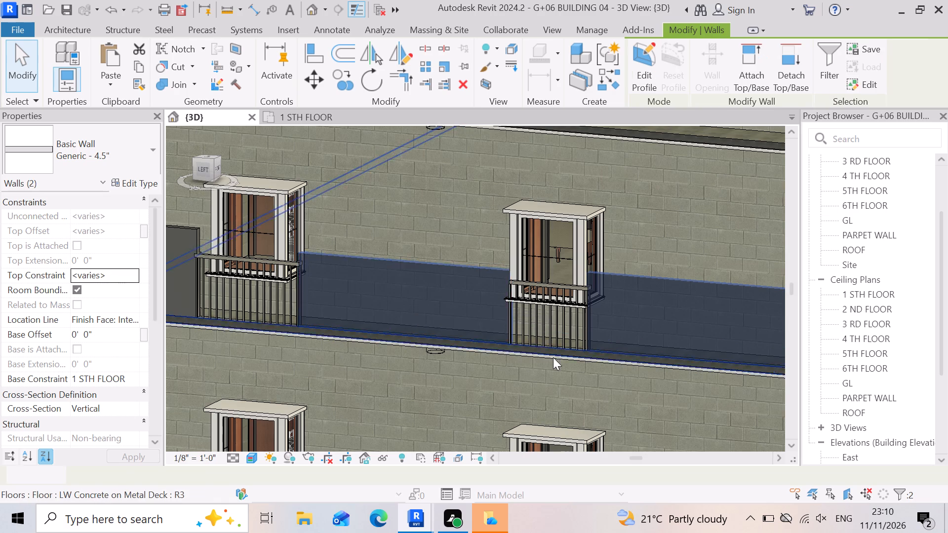
scroll(553, 357, up, 5)
ctrl+click(544, 299)
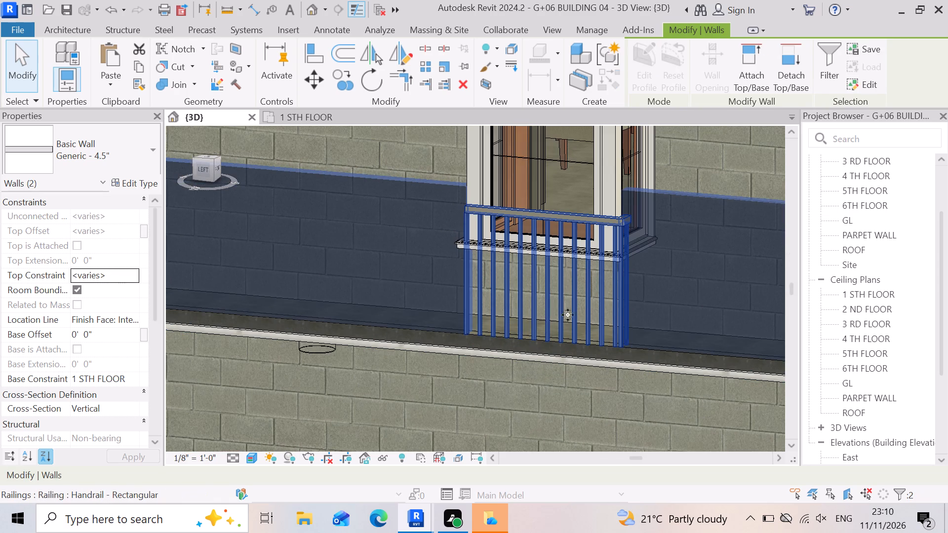
scroll(587, 332, down, 14)
scroll(316, 312, up, 3)
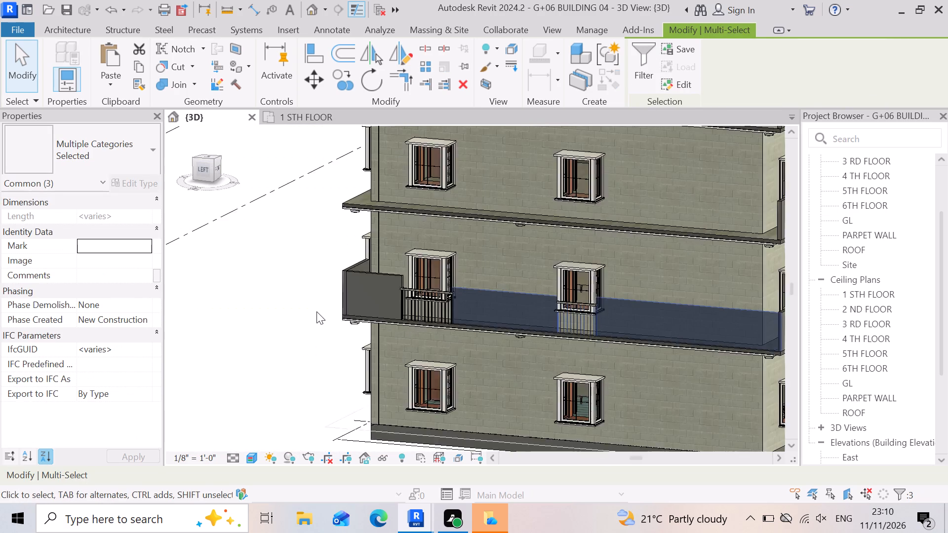
scroll(316, 311, up, 2)
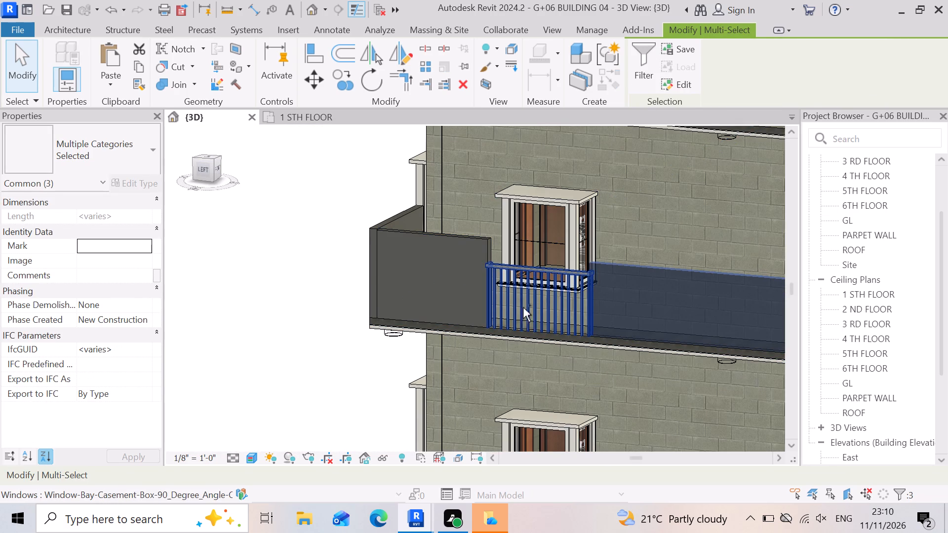
ctrl+click(524, 315)
scroll(413, 348, up, 5)
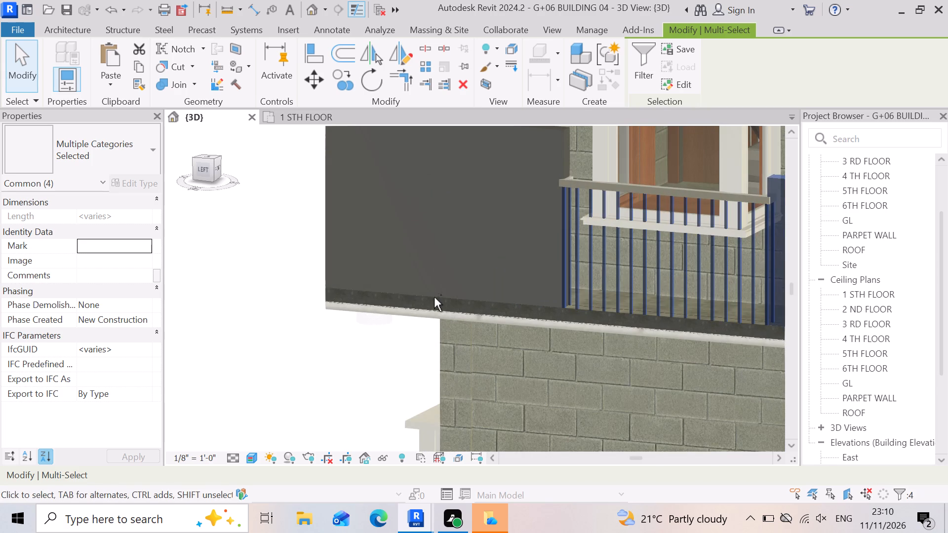
ctrl+click(458, 262)
Copy the selected left-facade parapet walls and railings, paste them aligned to levels 2 ND FLOOR through 6TH FLOOR, and clear the selection.
scroll(443, 363, down, 5)
scroll(403, 371, down, 3)
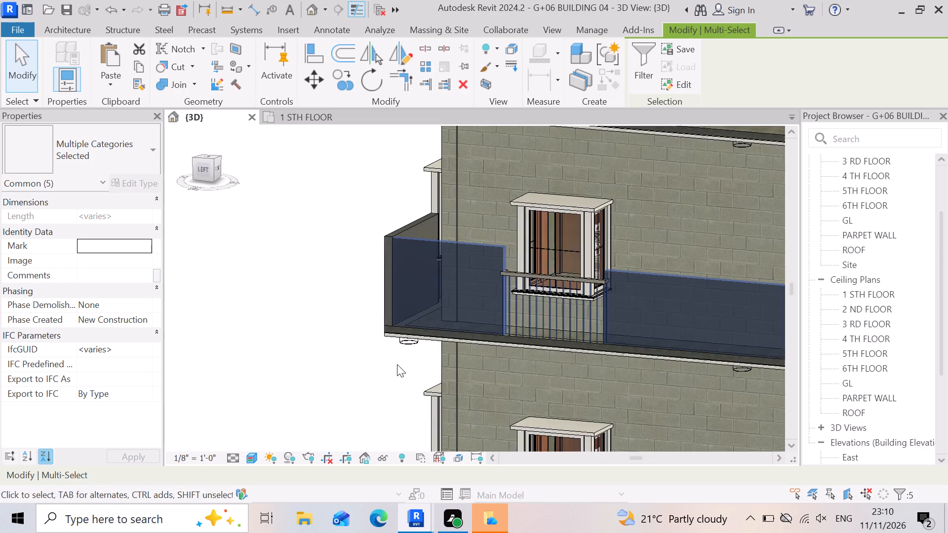
scroll(397, 364, down, 10)
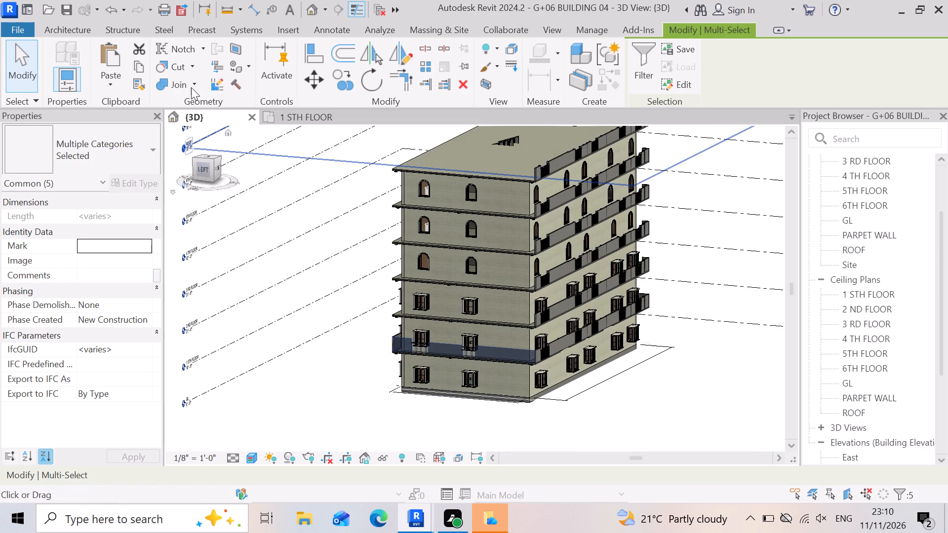
click(141, 70)
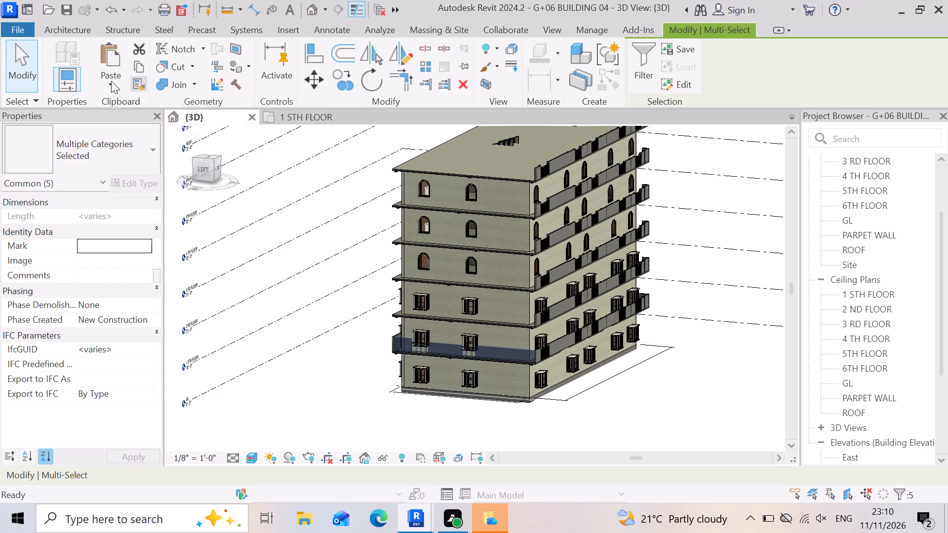
click(106, 82)
click(146, 140)
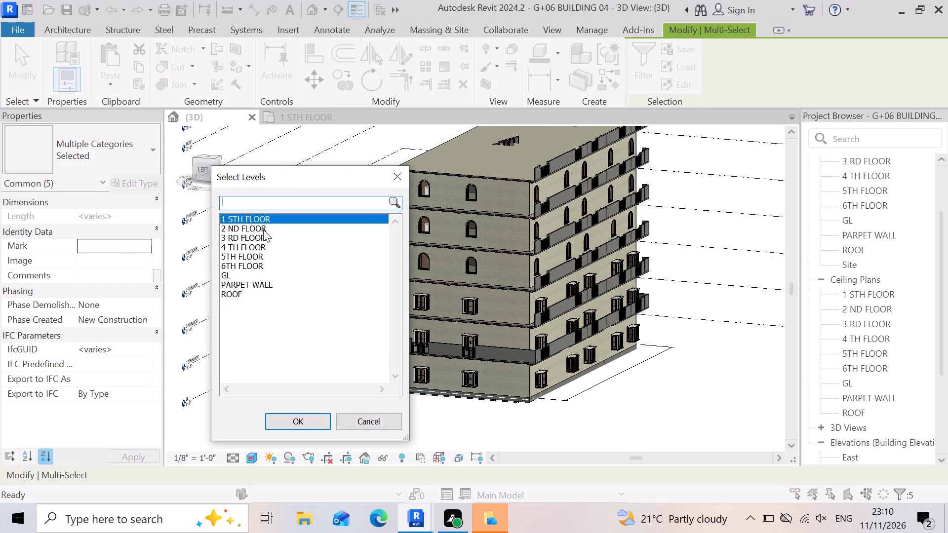
click(264, 229)
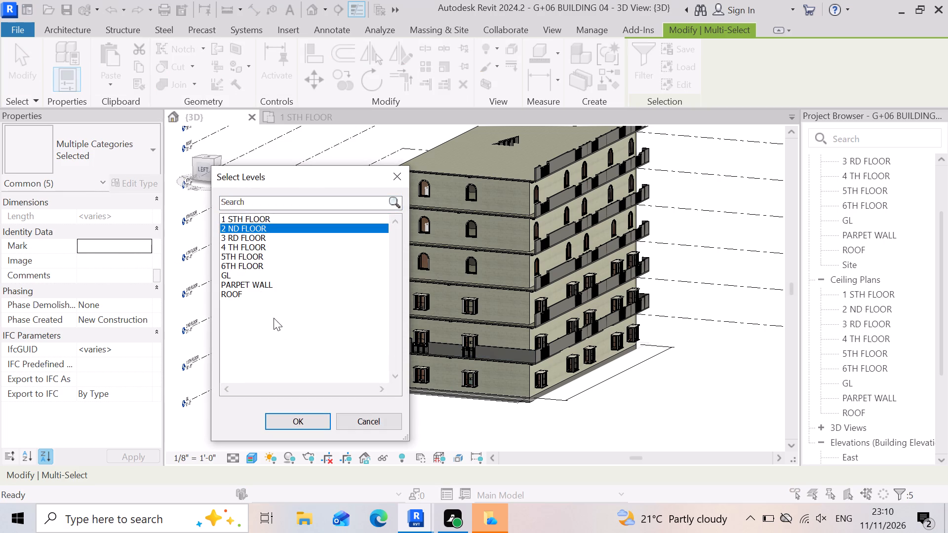
ctrl+click(259, 241)
ctrl+click(257, 246)
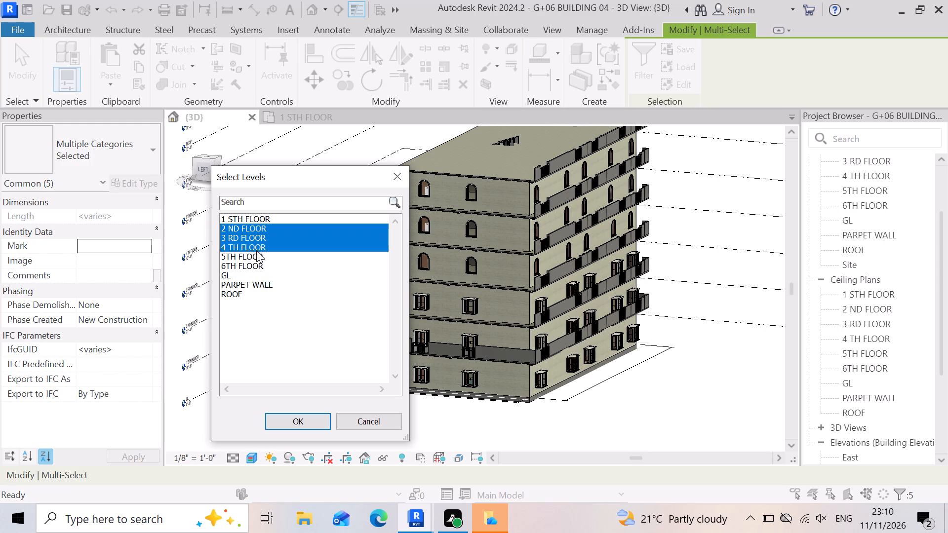
ctrl+click(256, 250)
ctrl+click(257, 247)
ctrl+click(257, 254)
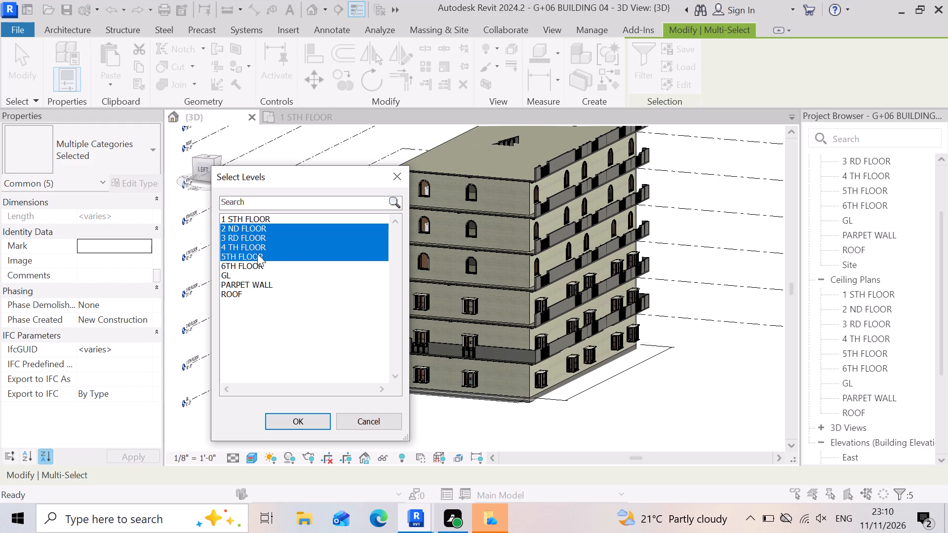
ctrl+click(254, 265)
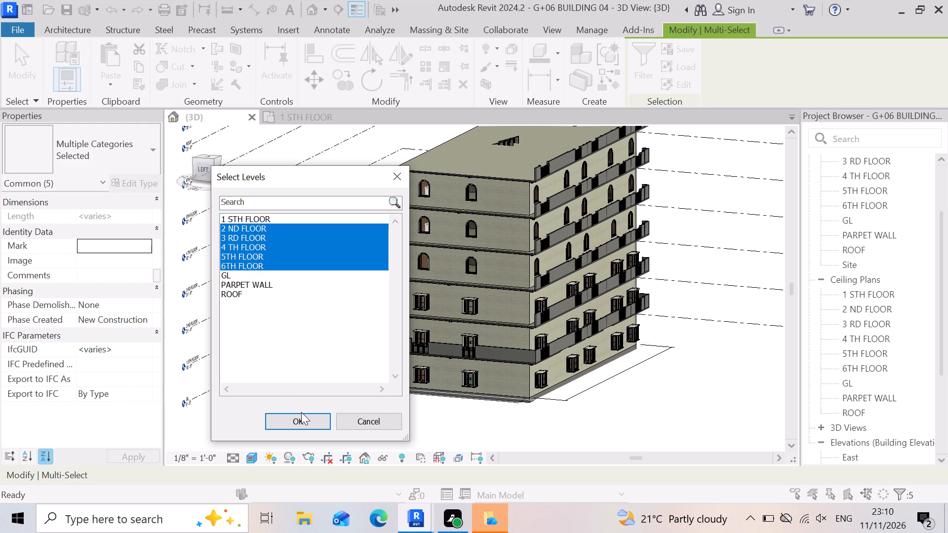
click(298, 419)
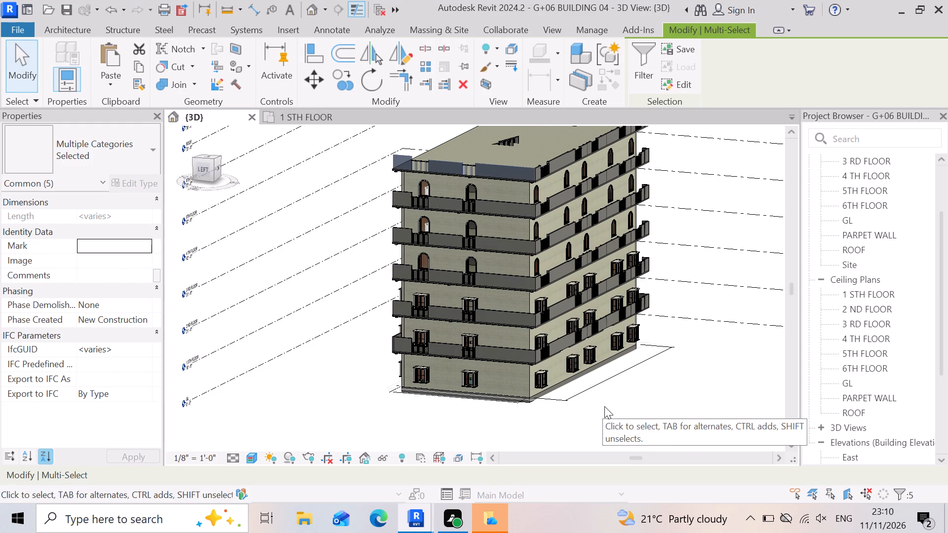
click(675, 417)
Examine the pasted parapet walls and railings on the left facade, including the corner where they meet the adjoining facade's parapet.
scroll(490, 298, up, 2)
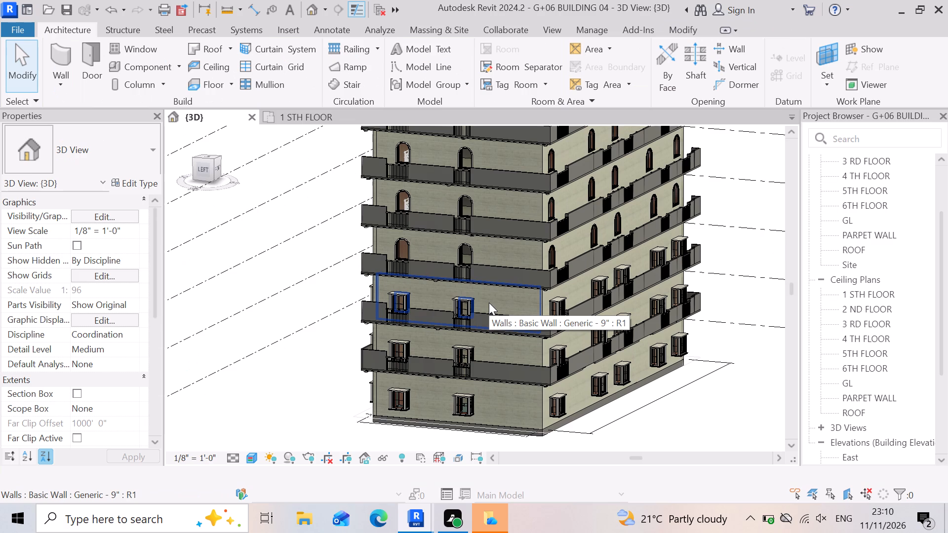
scroll(592, 378, down, 4)
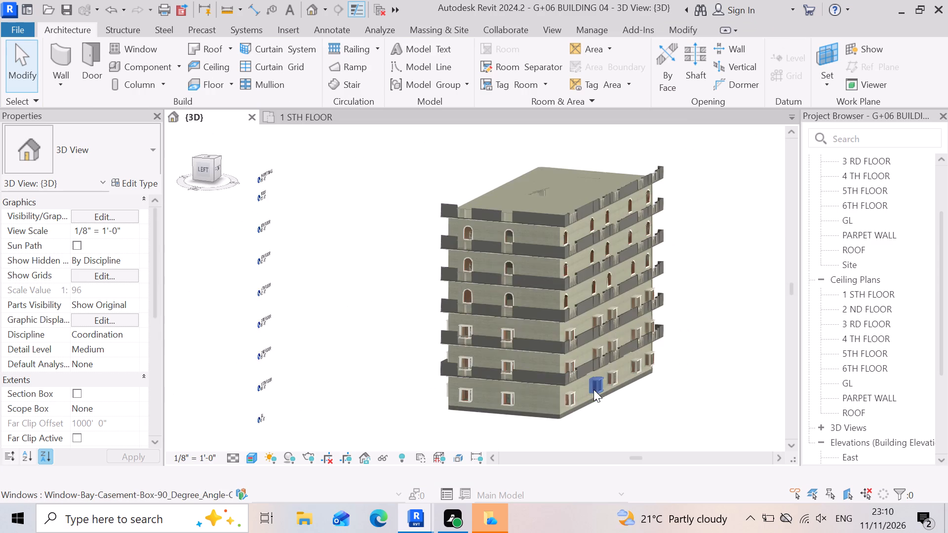
scroll(563, 332, up, 9)
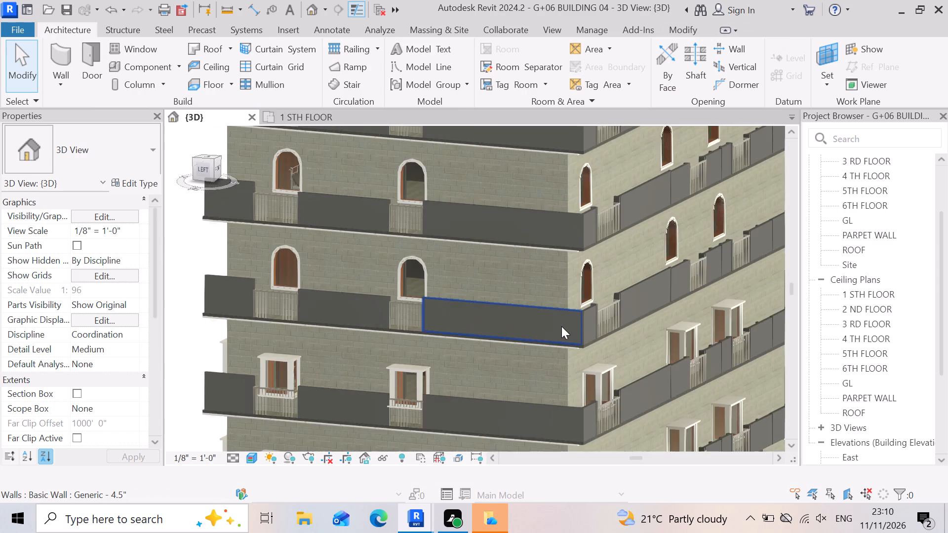
scroll(561, 326, up, 3)
scroll(616, 308, up, 5)
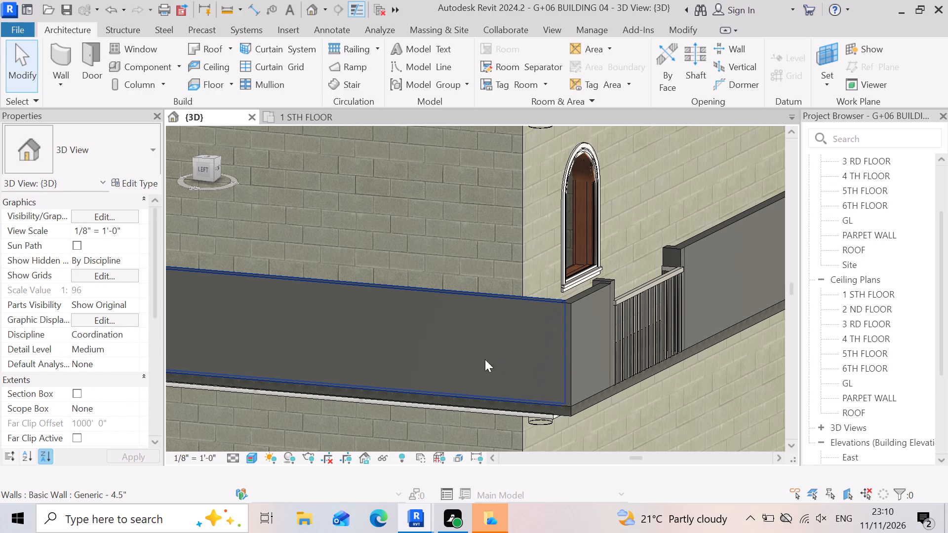
scroll(644, 324, down, 10)
scroll(483, 395, down, 3)
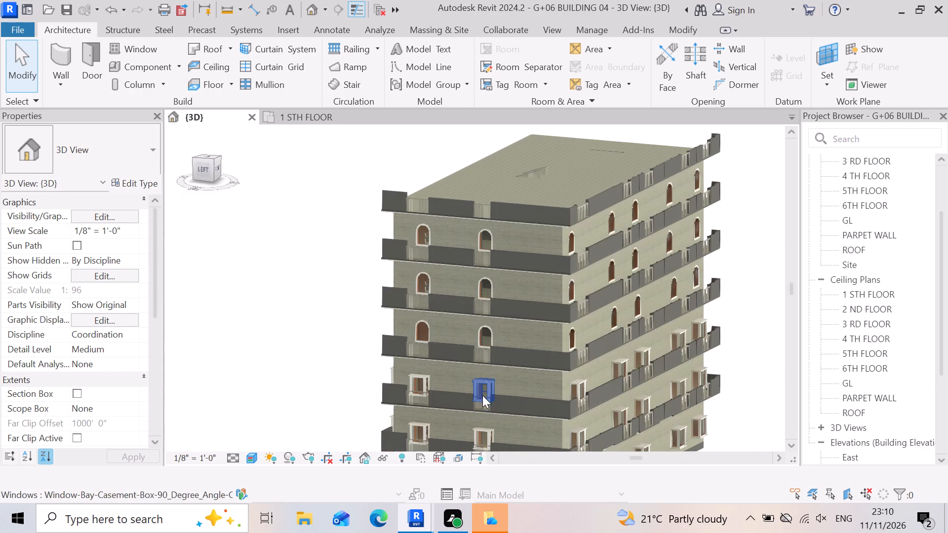
Examine the parapet walls and railings along the building's back facade and its corner with the left facade.
shift+middle_drag(465, 389, 513, 362)
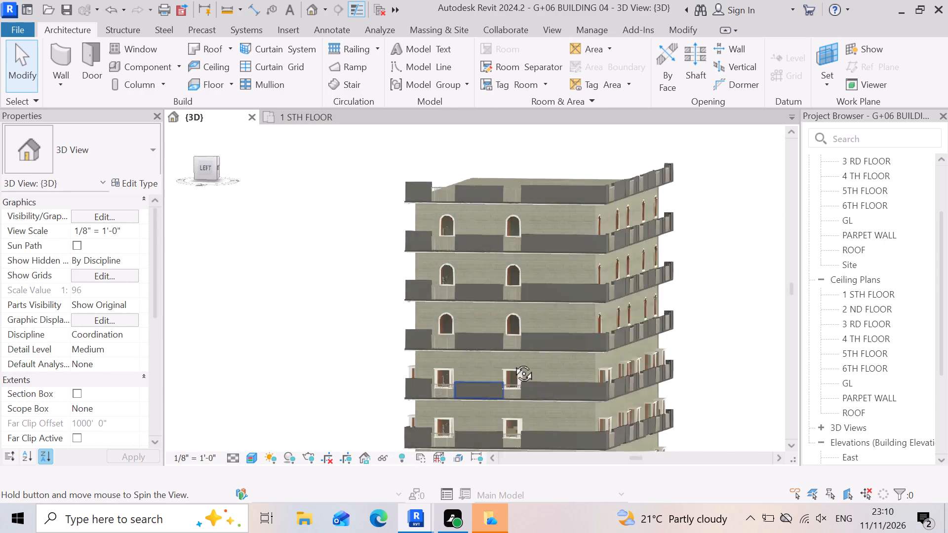
shift+middle_drag(513, 362, 609, 364)
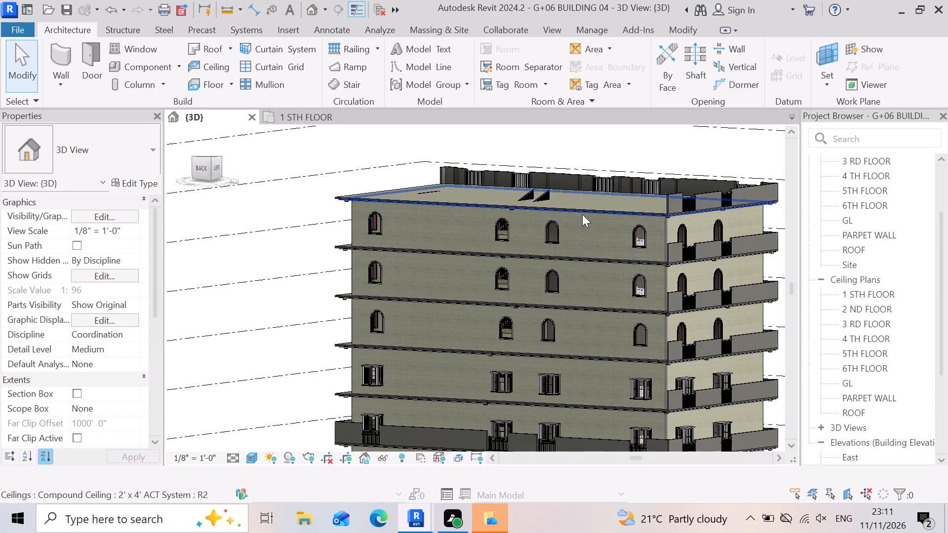
scroll(583, 214, up, 4)
scroll(578, 208, down, 7)
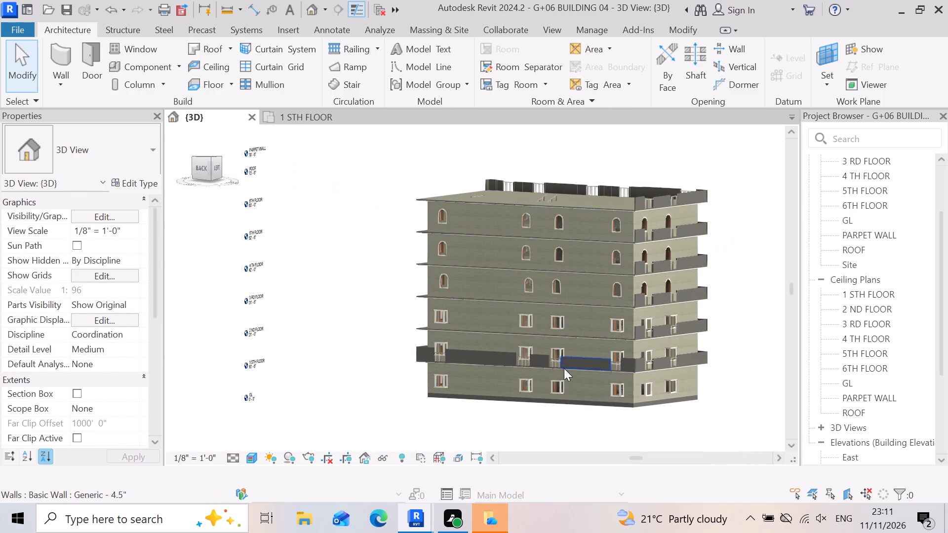
scroll(573, 397, up, 3)
scroll(708, 342, up, 6)
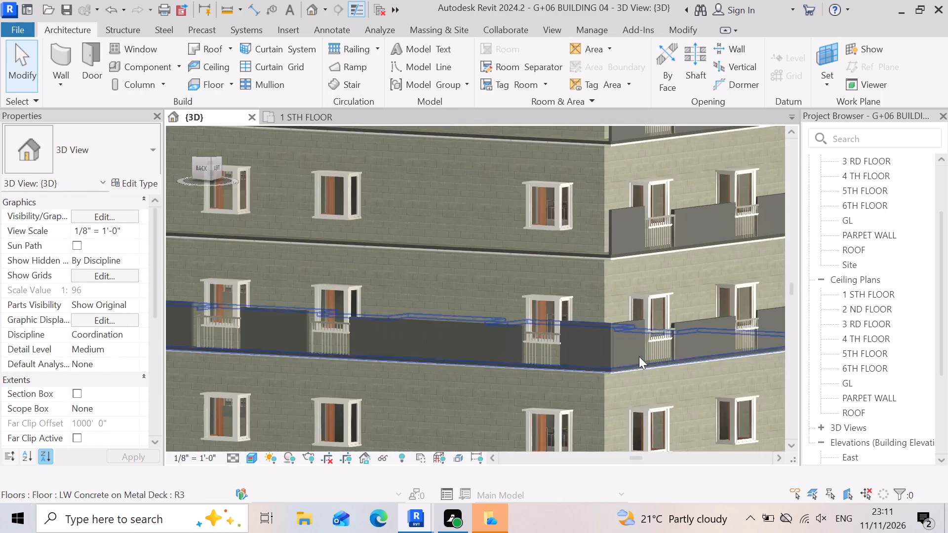
scroll(639, 356, up, 3)
scroll(668, 350, down, 4)
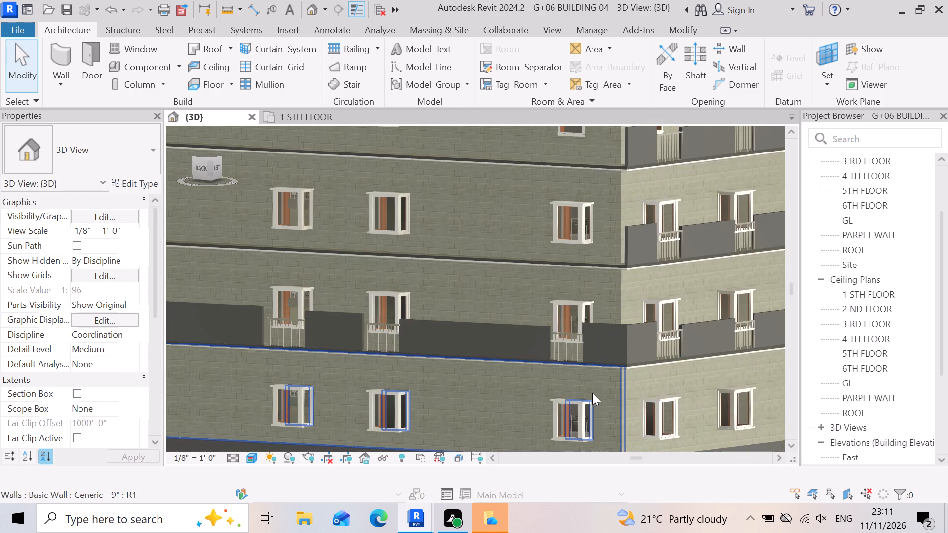
shift+middle_drag(585, 390, 634, 409)
scroll(529, 363, down, 4)
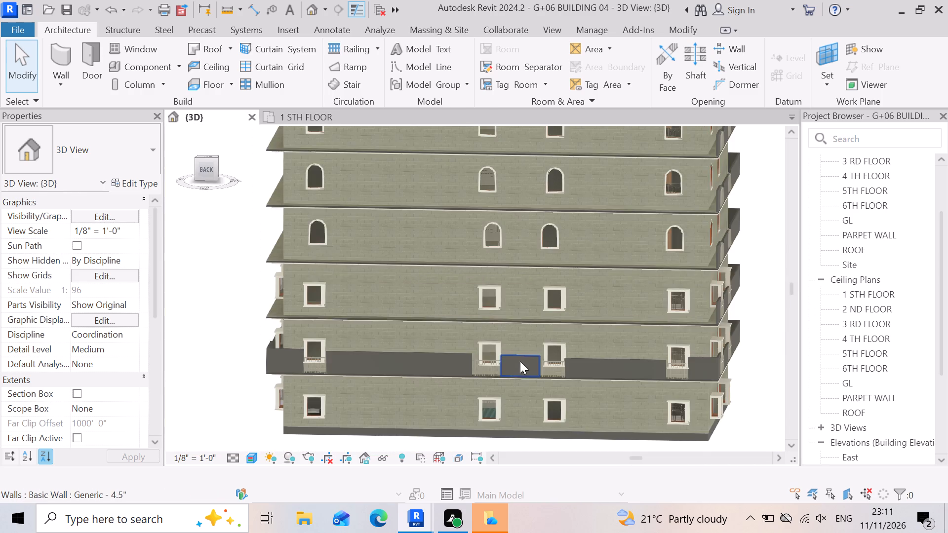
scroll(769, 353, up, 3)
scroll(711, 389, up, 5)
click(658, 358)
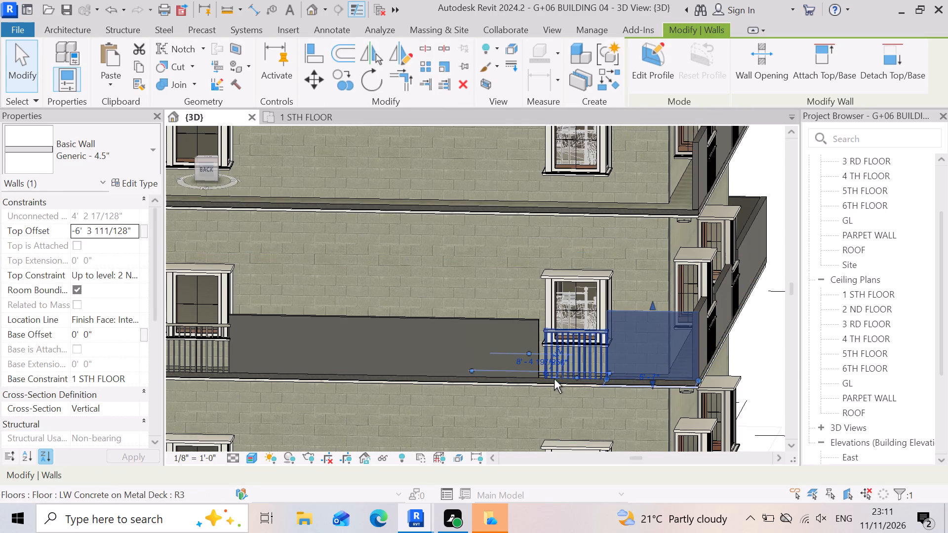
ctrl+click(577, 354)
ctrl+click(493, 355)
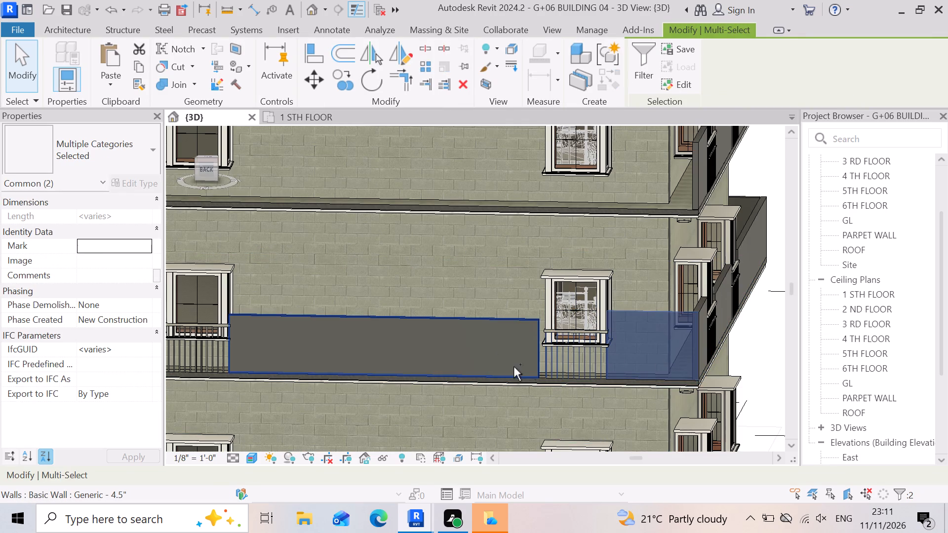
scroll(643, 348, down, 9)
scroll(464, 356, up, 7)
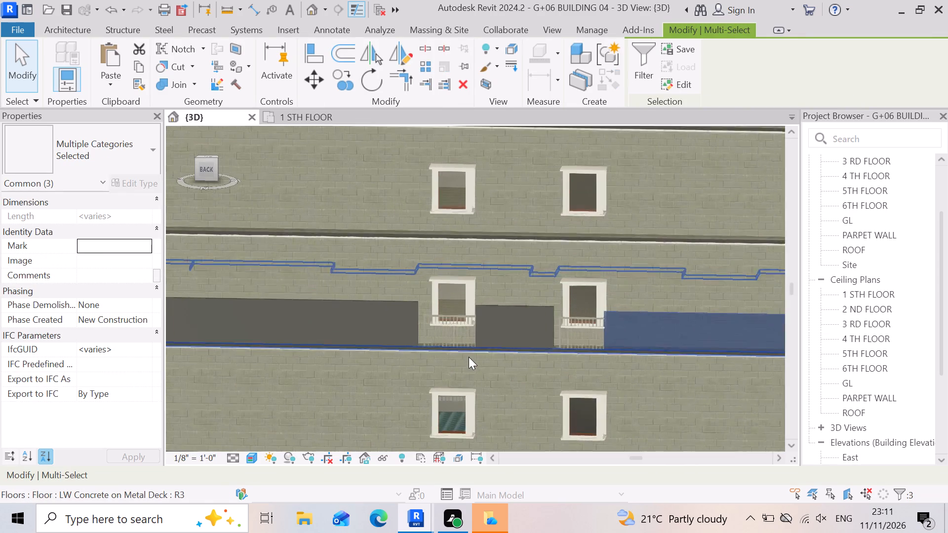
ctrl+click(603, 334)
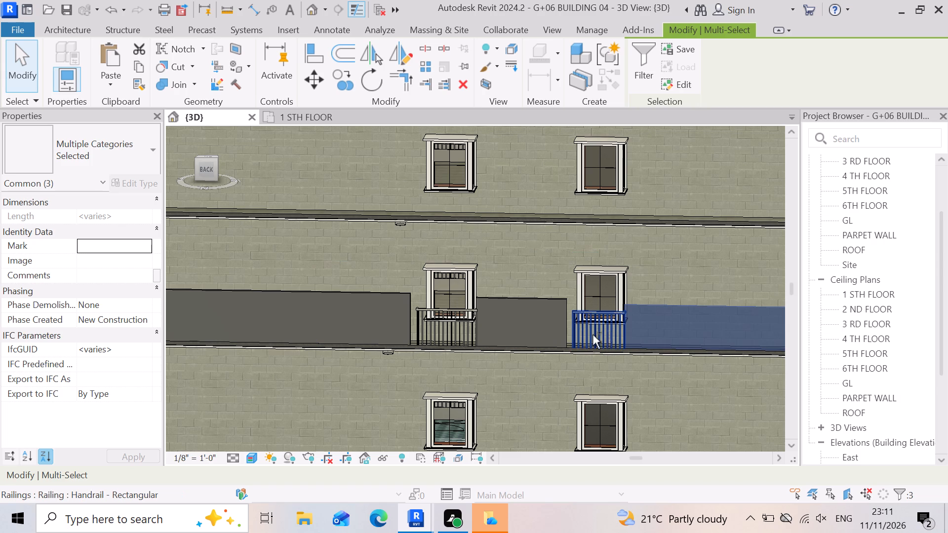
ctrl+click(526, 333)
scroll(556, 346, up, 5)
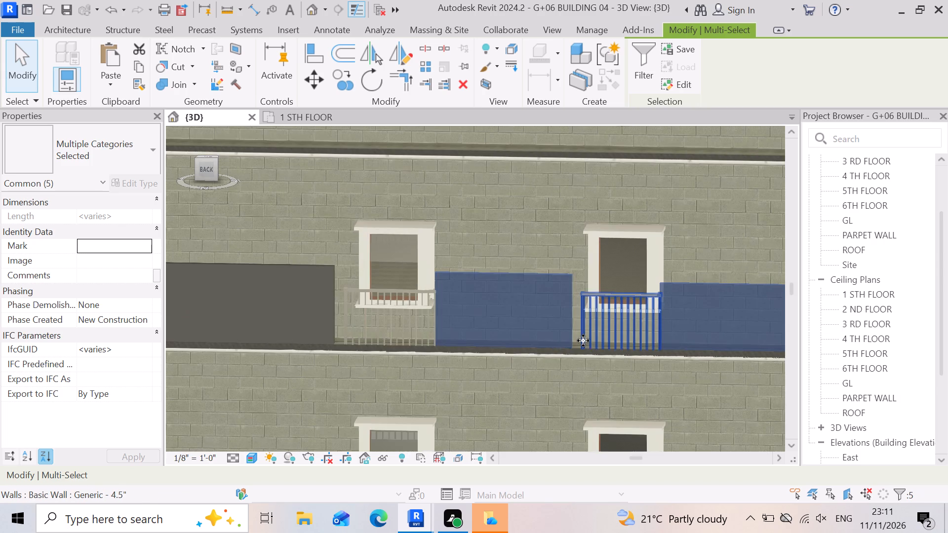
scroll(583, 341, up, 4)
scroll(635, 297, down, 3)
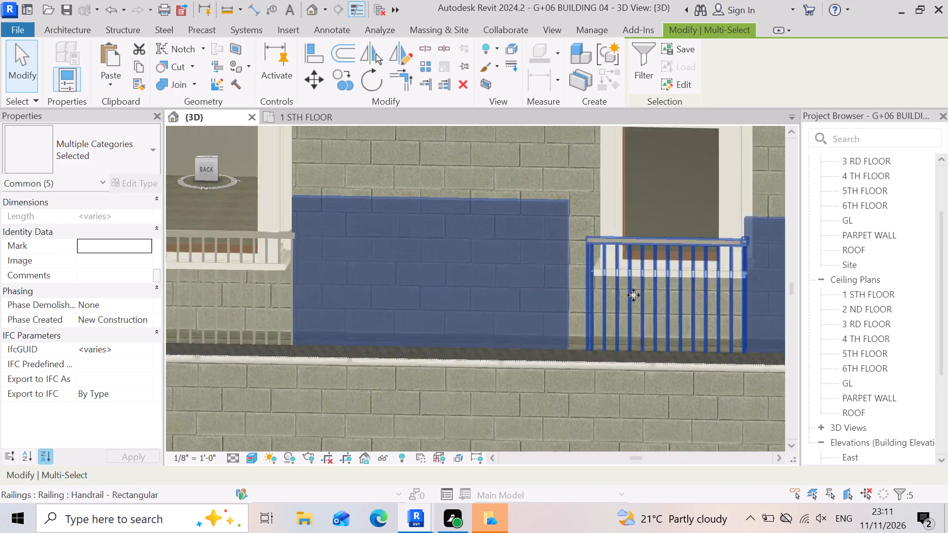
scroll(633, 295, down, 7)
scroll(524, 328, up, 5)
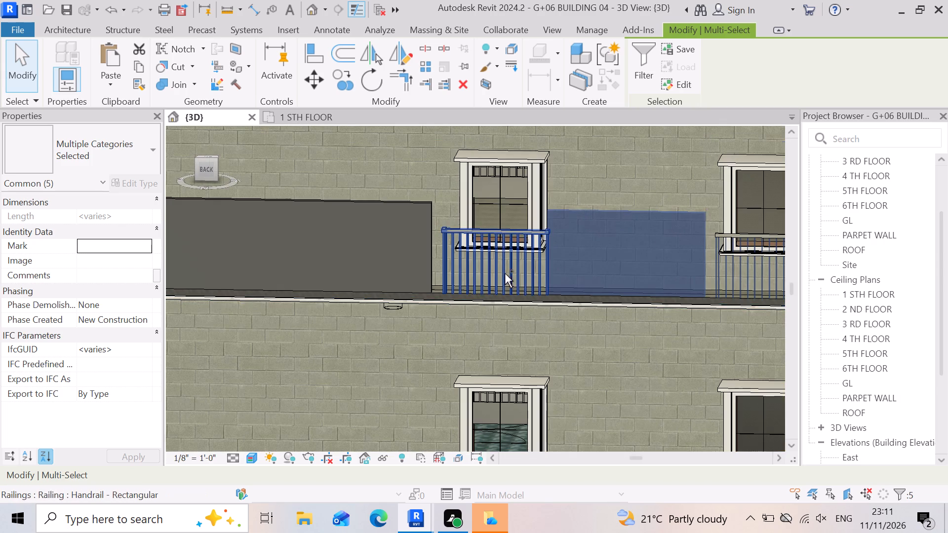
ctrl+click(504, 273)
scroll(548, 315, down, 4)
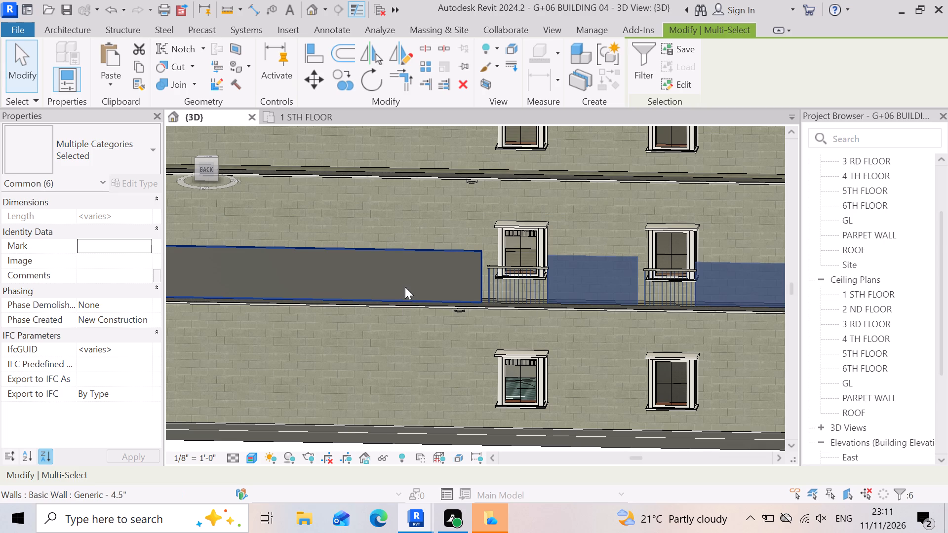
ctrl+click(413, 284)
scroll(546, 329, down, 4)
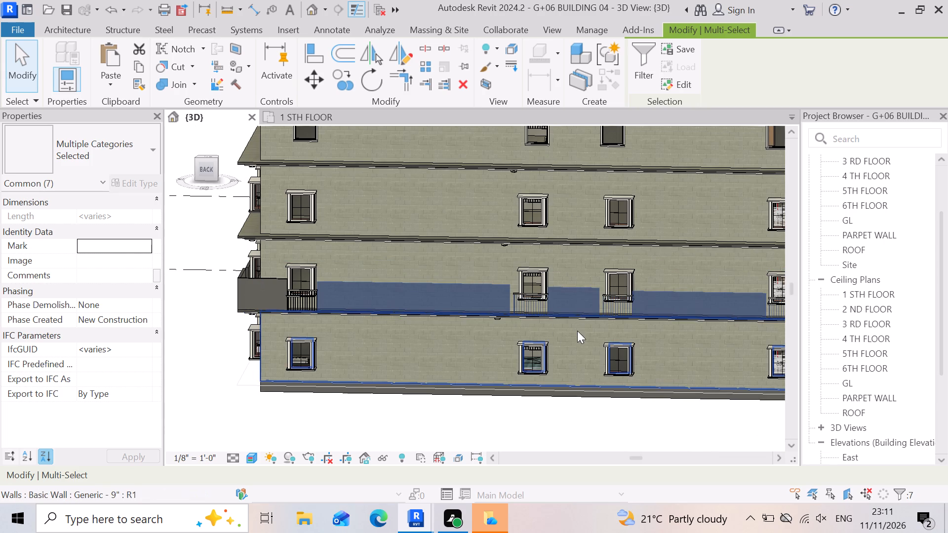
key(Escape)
Extend the long 1 STH FLOOR parapet wall on the back facade to the end post of the nearest middle-window railing, closing the gap.
scroll(387, 352, up, 3)
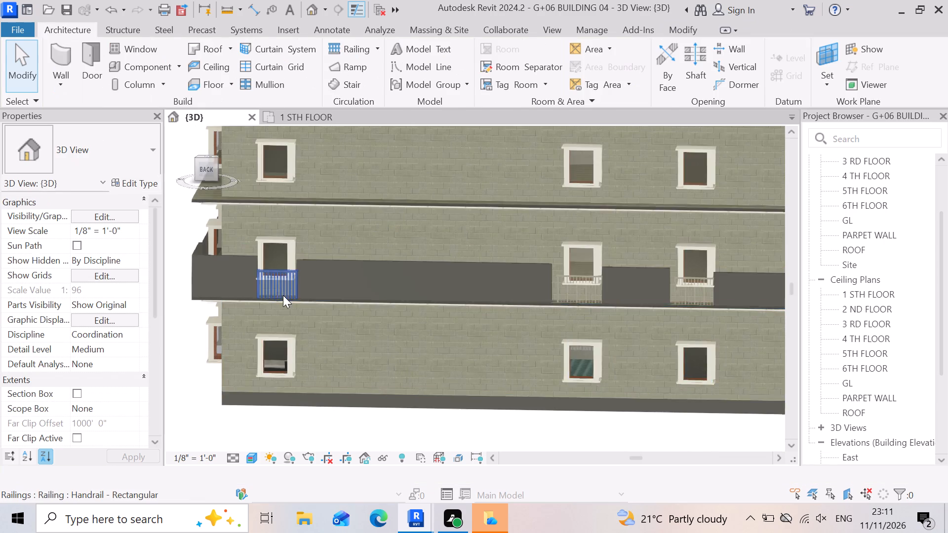
scroll(283, 295, up, 4)
scroll(369, 313, down, 3)
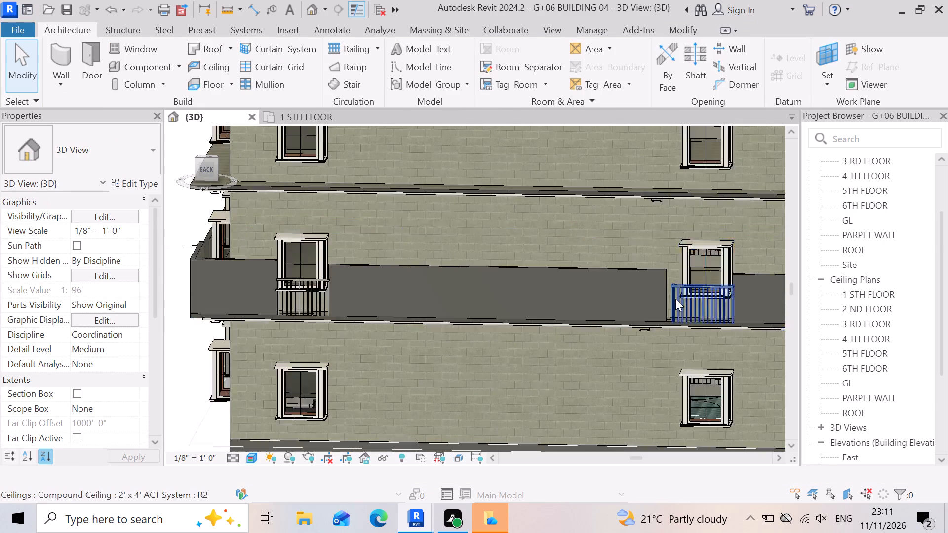
scroll(679, 299, up, 4)
scroll(612, 320, up, 3)
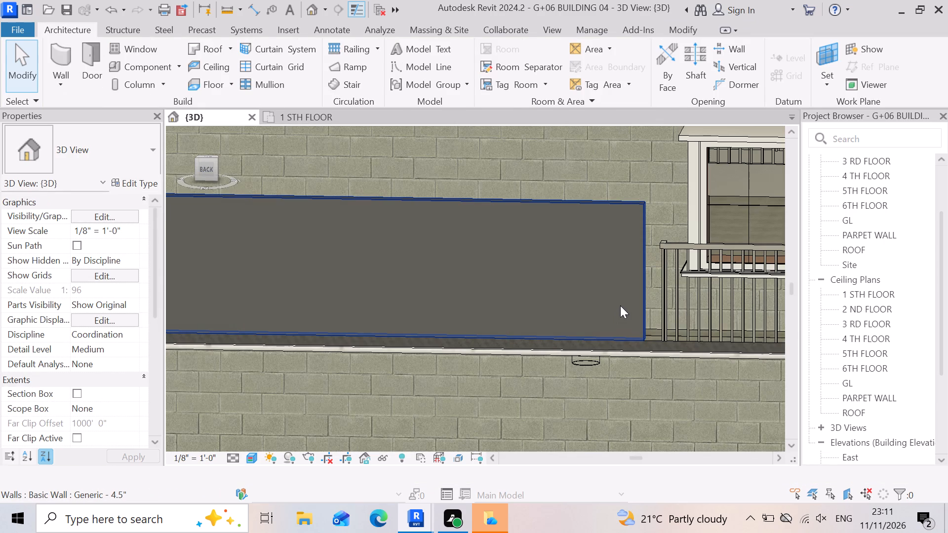
click(620, 305)
scroll(659, 340, up, 2)
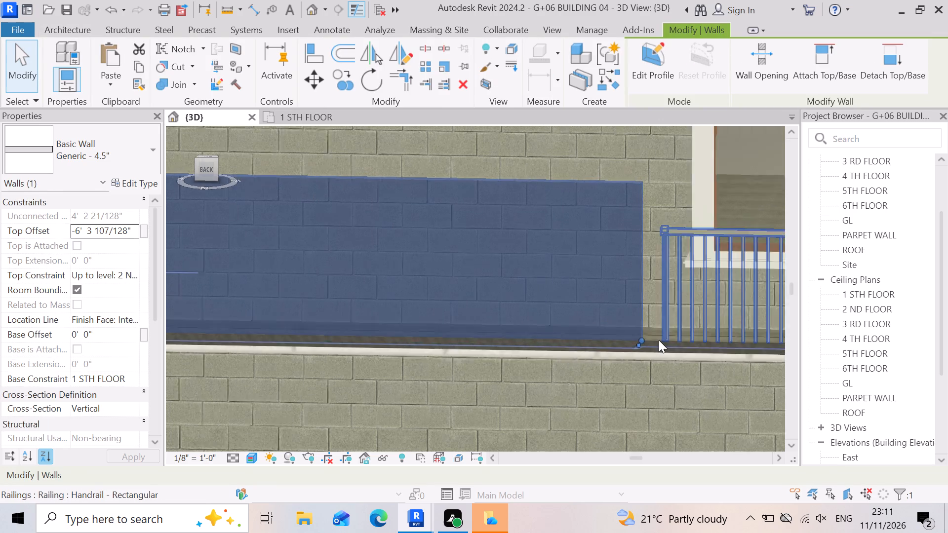
scroll(659, 340, up, 7)
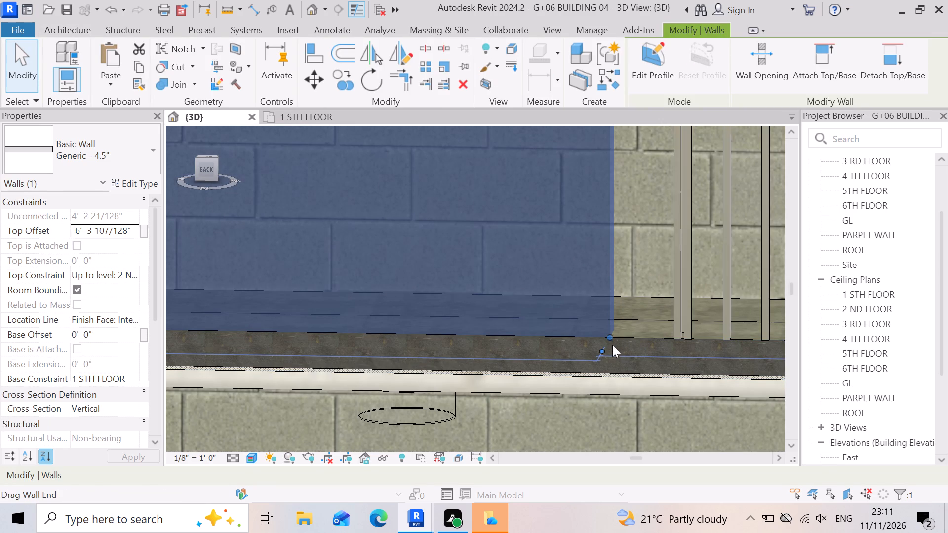
drag(612, 338, 668, 336)
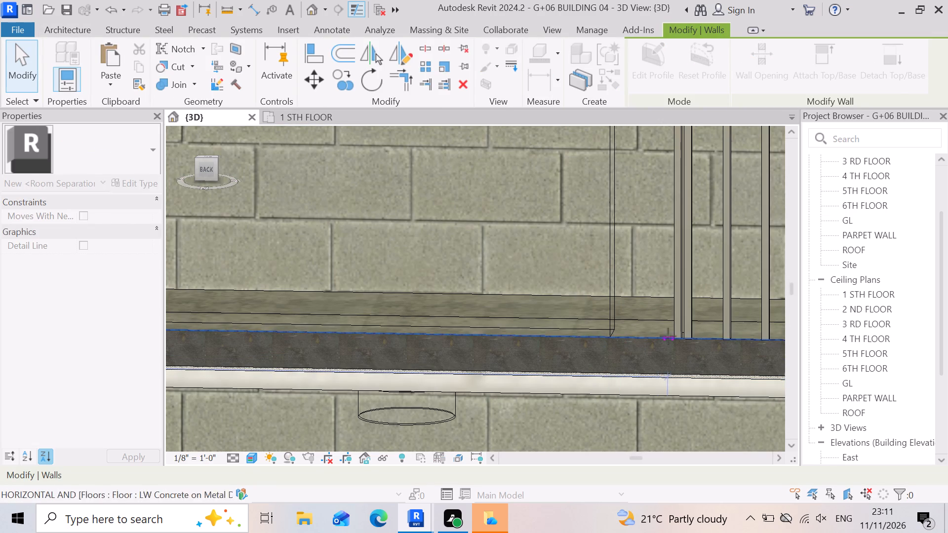
drag(668, 336, 686, 334)
click(685, 334)
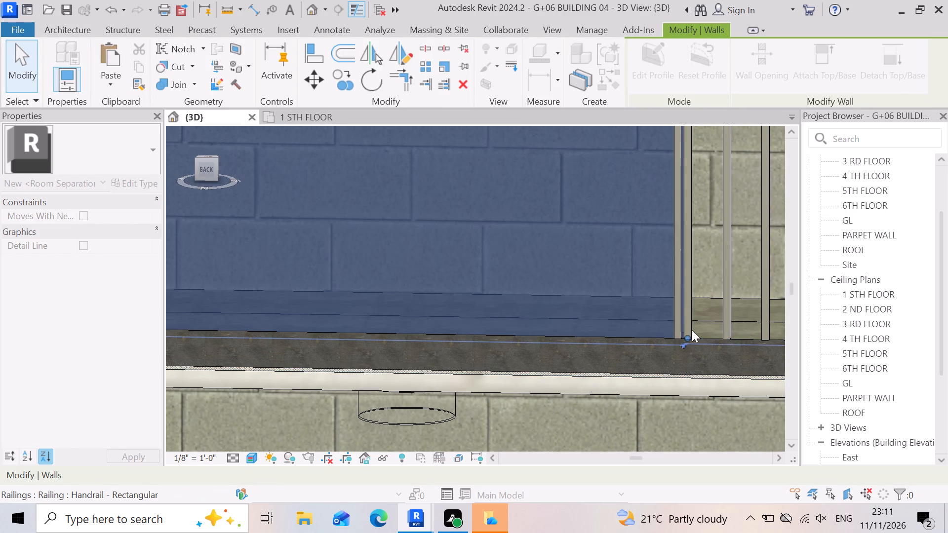
scroll(592, 261, down, 18)
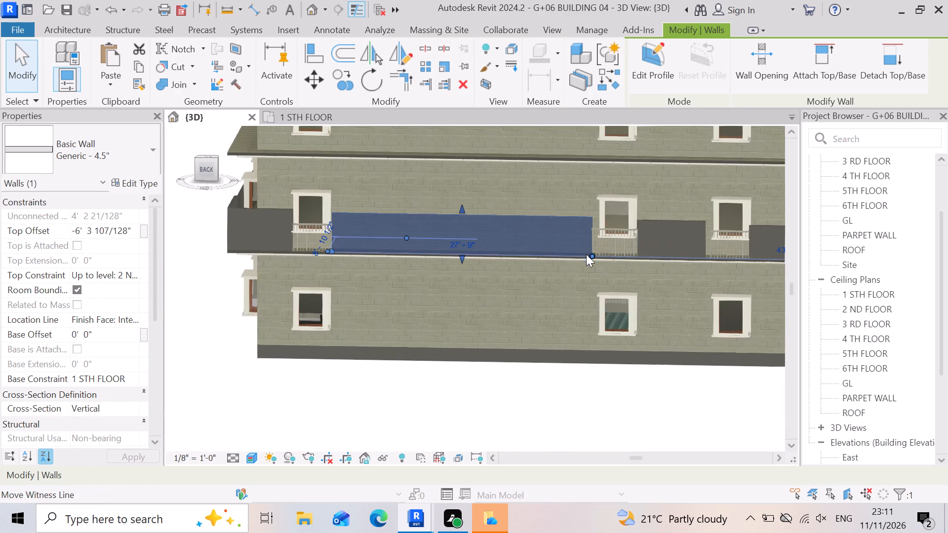
click(480, 450)
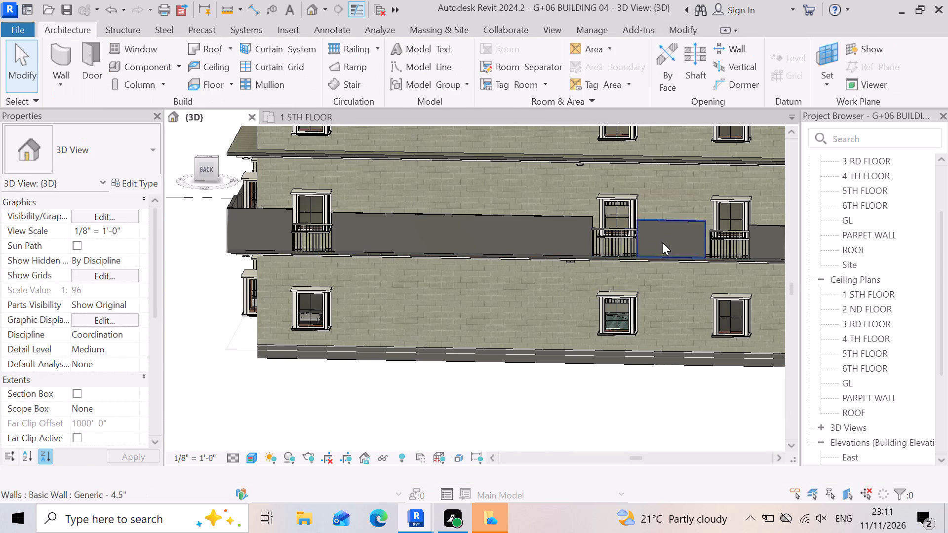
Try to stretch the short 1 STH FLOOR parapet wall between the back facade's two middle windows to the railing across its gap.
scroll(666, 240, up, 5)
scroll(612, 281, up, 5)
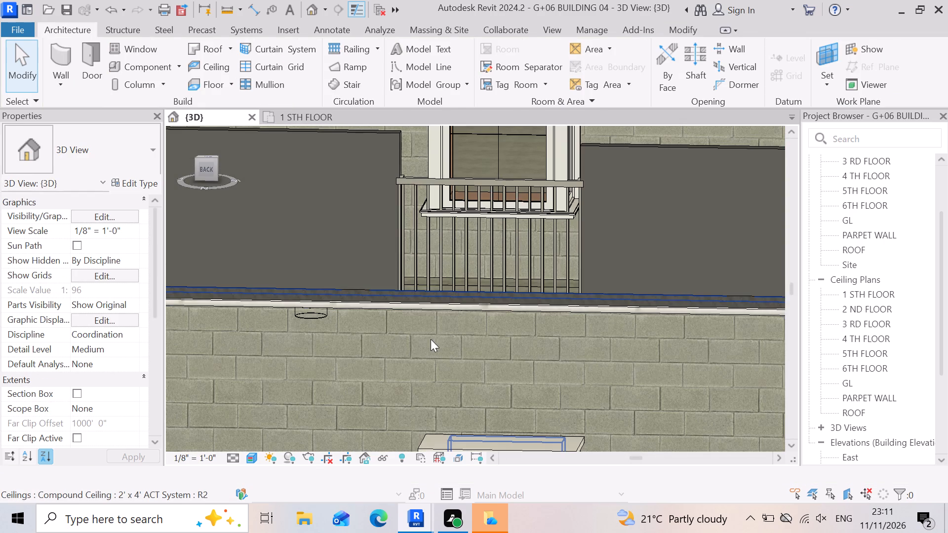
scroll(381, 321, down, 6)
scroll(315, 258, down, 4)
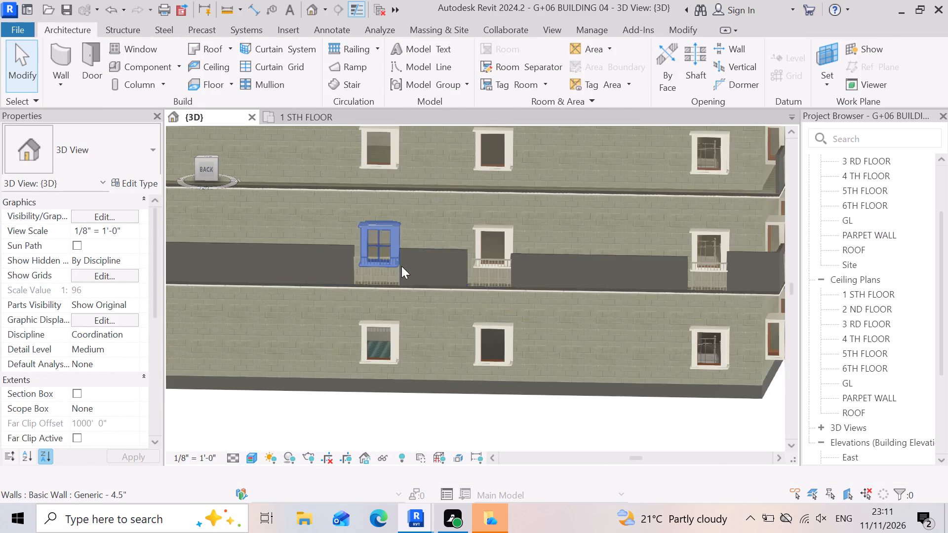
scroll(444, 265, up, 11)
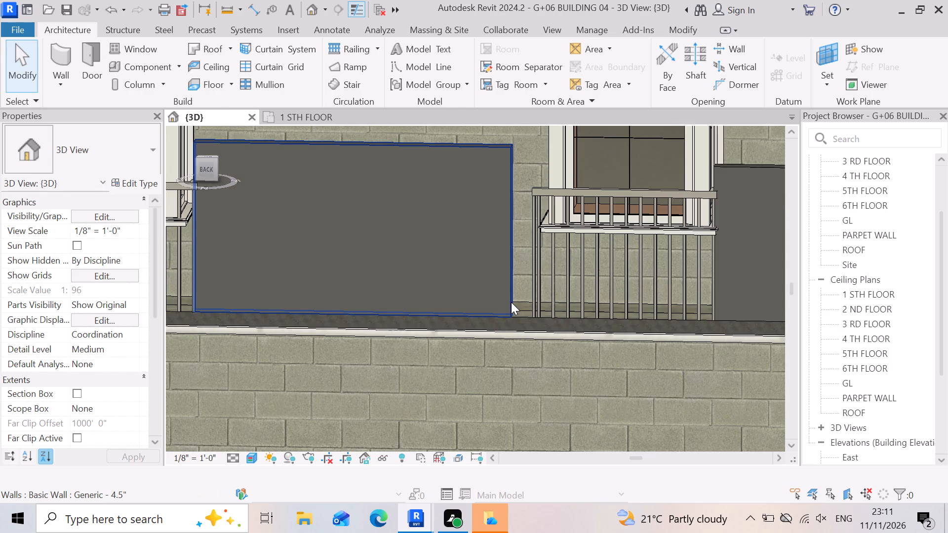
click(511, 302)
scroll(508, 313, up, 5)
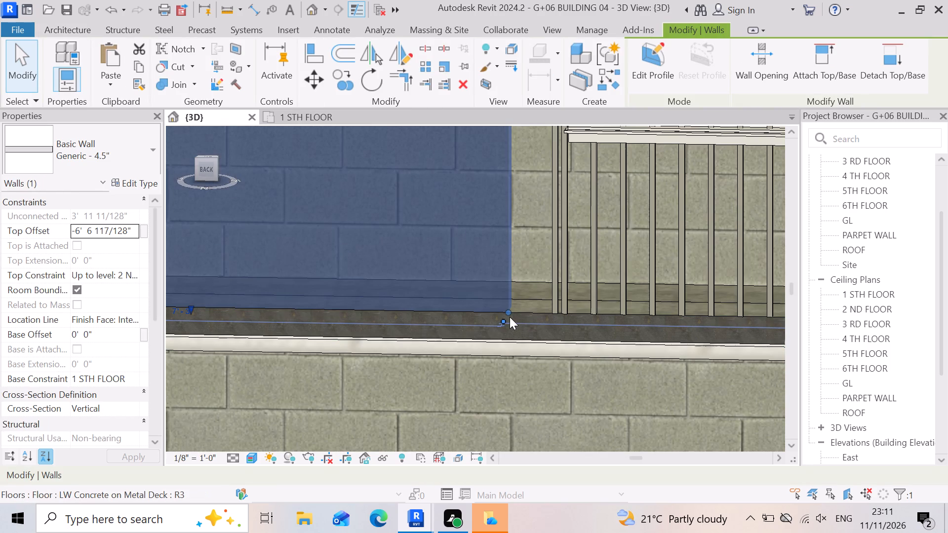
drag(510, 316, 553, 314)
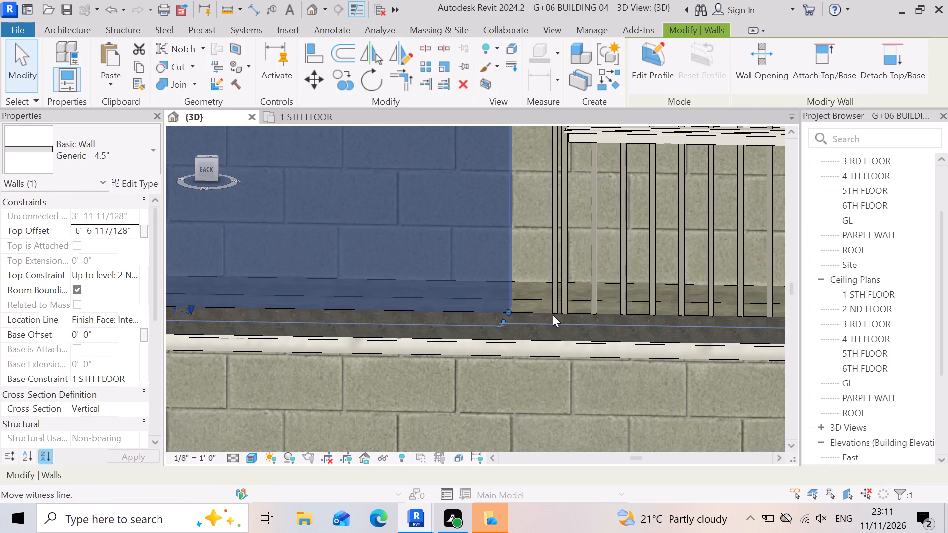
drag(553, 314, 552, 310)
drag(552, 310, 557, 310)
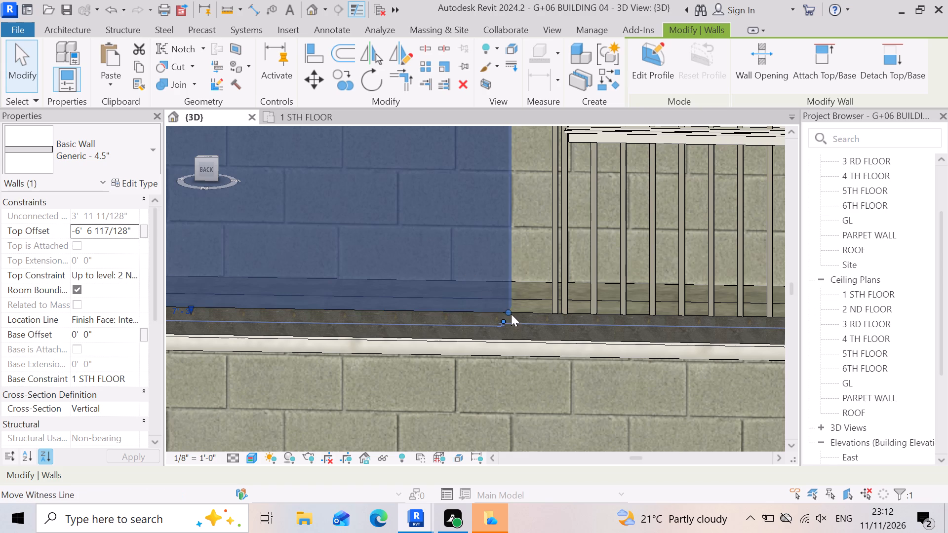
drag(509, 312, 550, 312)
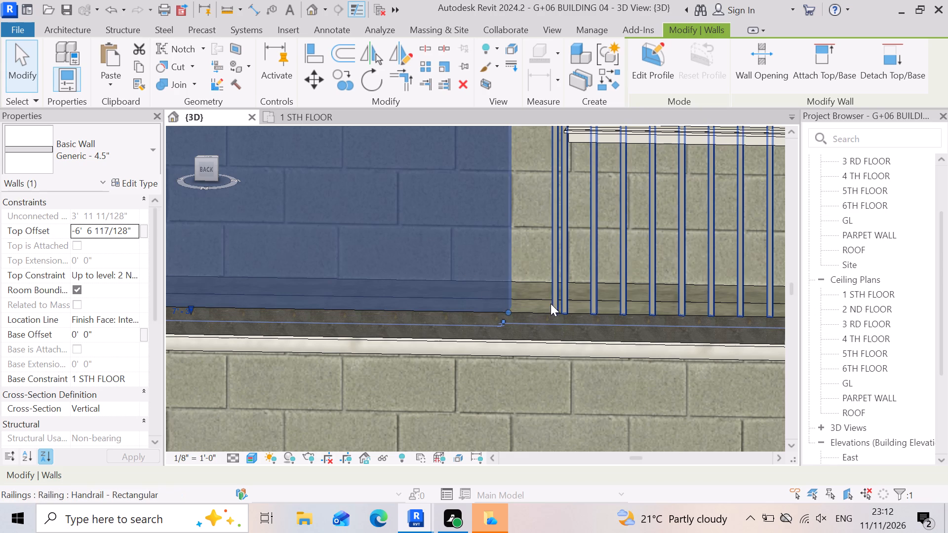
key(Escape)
Nudge the short parapet wall between the back facade's two middle windows toward the left facade until it meets the adjacent railing's end post.
click(462, 283)
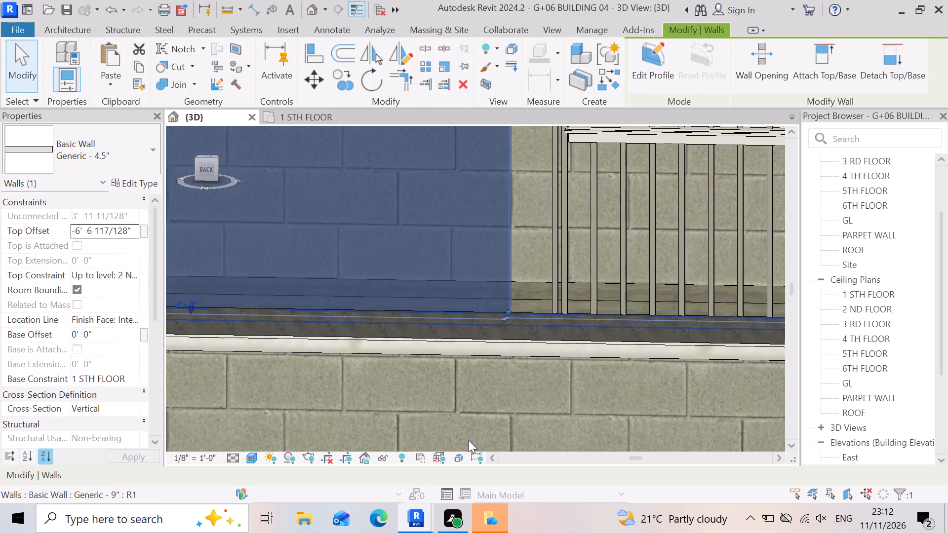
key(Right)
key(Right)
key(Right)
key(Right)
key(Right)
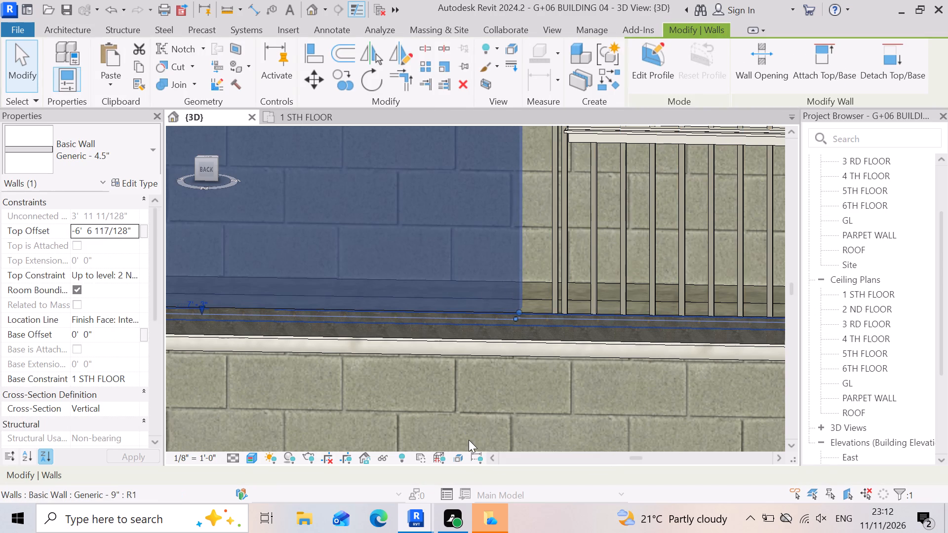
key(Right)
key(Right)
key(Right)
key(Right)
key(Right)
key(Right)
key(Right)
key(Right)
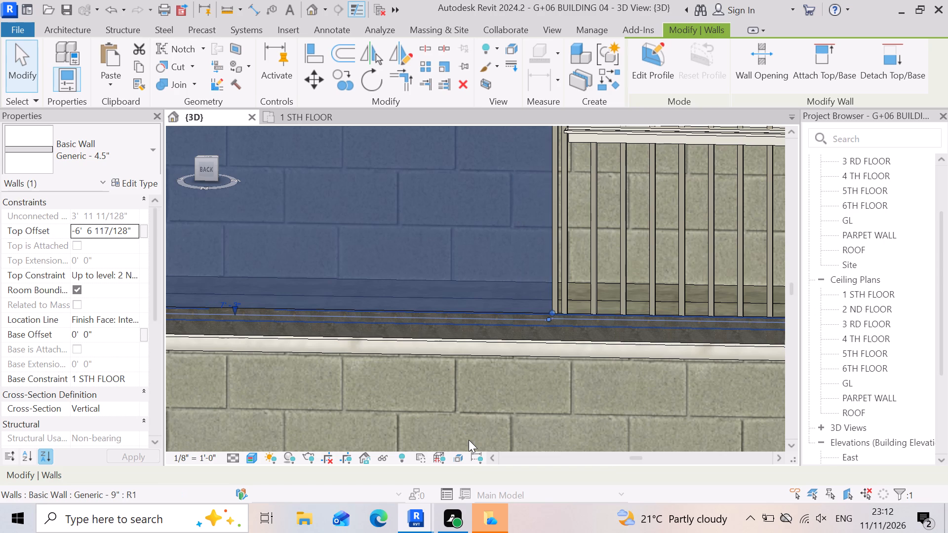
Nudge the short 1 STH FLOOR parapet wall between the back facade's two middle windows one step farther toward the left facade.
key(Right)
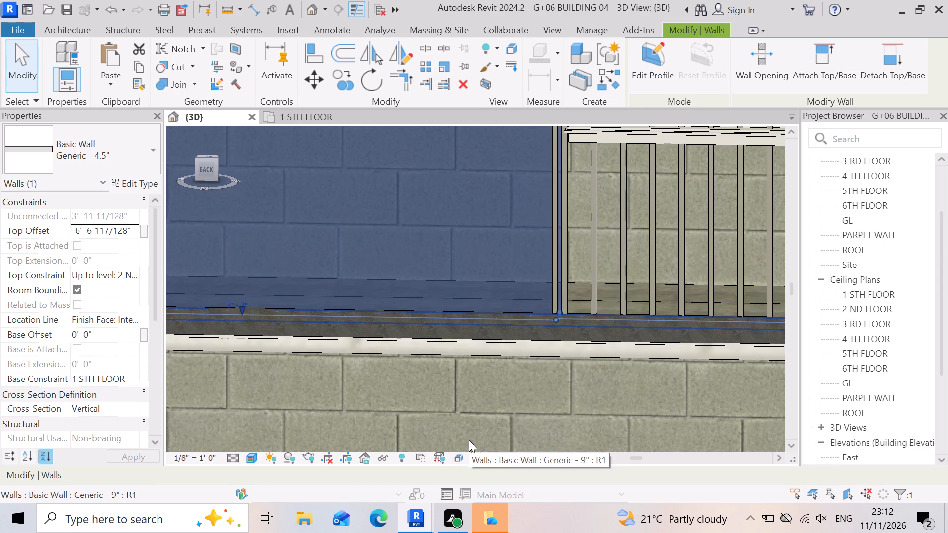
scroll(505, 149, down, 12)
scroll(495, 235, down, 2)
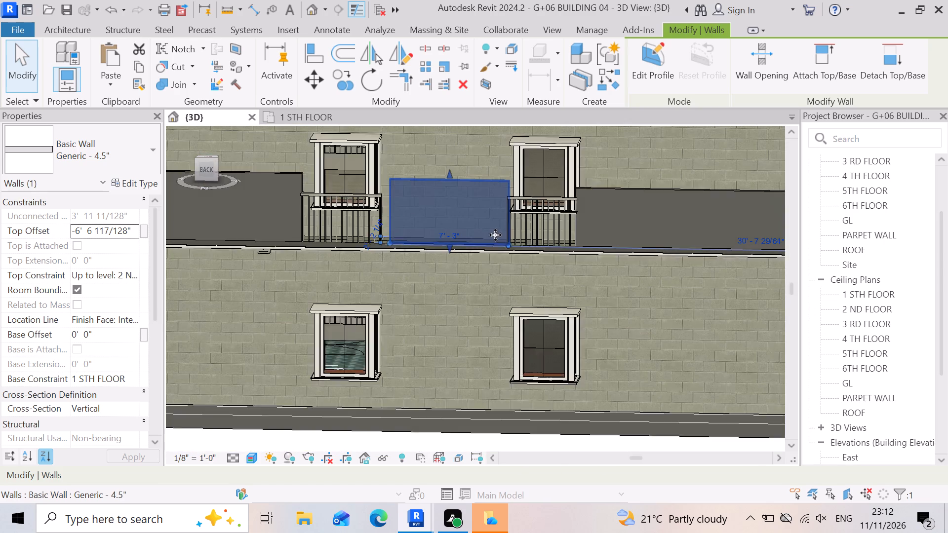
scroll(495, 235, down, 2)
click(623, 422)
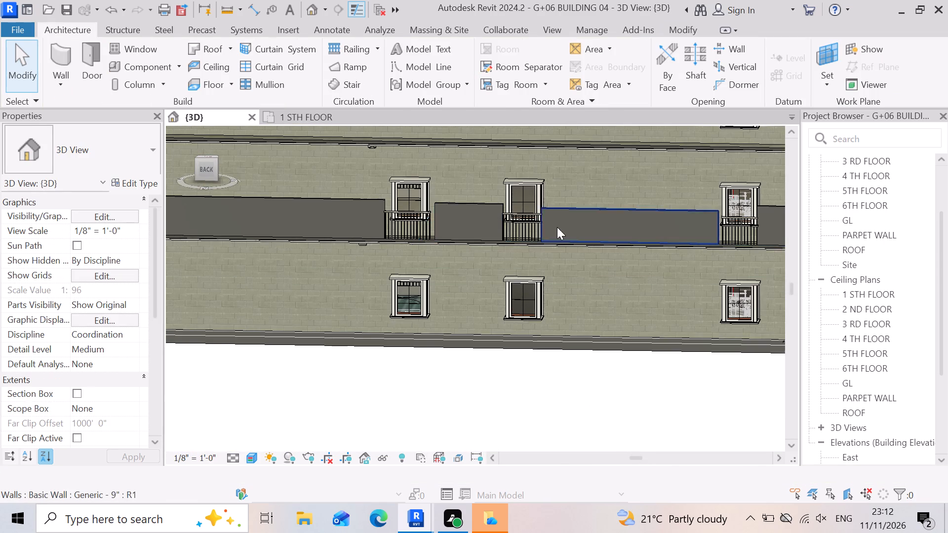
Nudge the back facade's corner parapet, first railing, long parapet, middle-window railing and short parapet together toward the right facade, then undo the last nudge.
scroll(540, 210, up, 8)
scroll(640, 367, down, 4)
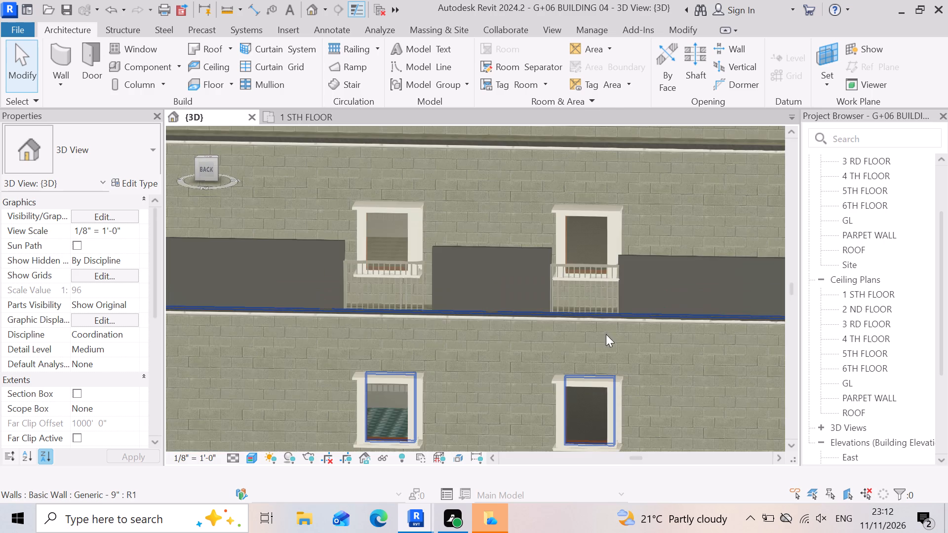
scroll(605, 342, down, 6)
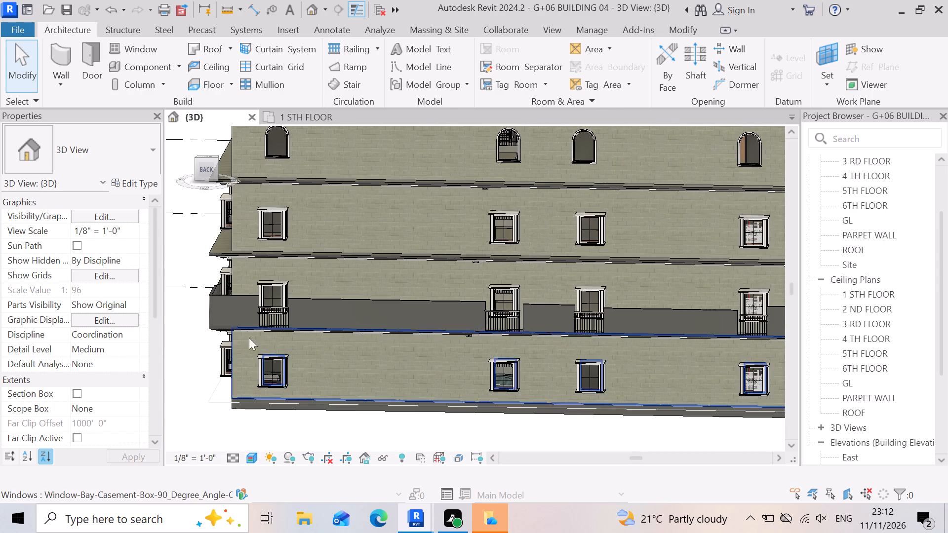
scroll(237, 321, up, 5)
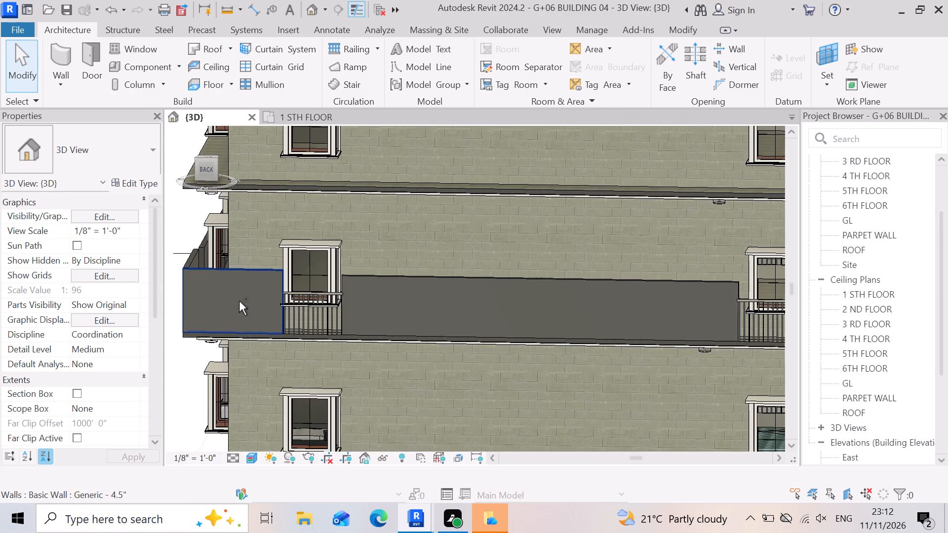
click(237, 303)
scroll(329, 338, up, 5)
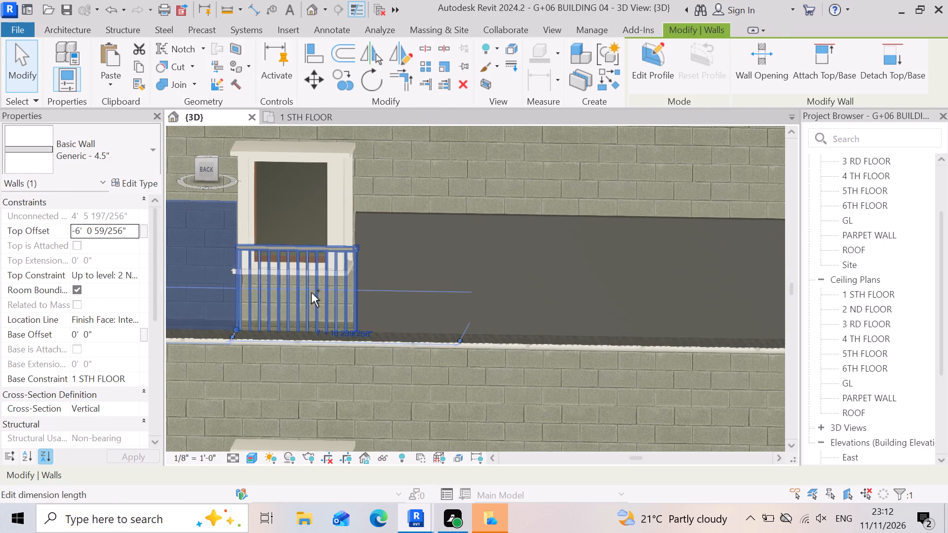
ctrl+click(311, 293)
scroll(296, 313, down, 4)
ctrl+click(462, 301)
scroll(327, 321, down, 3)
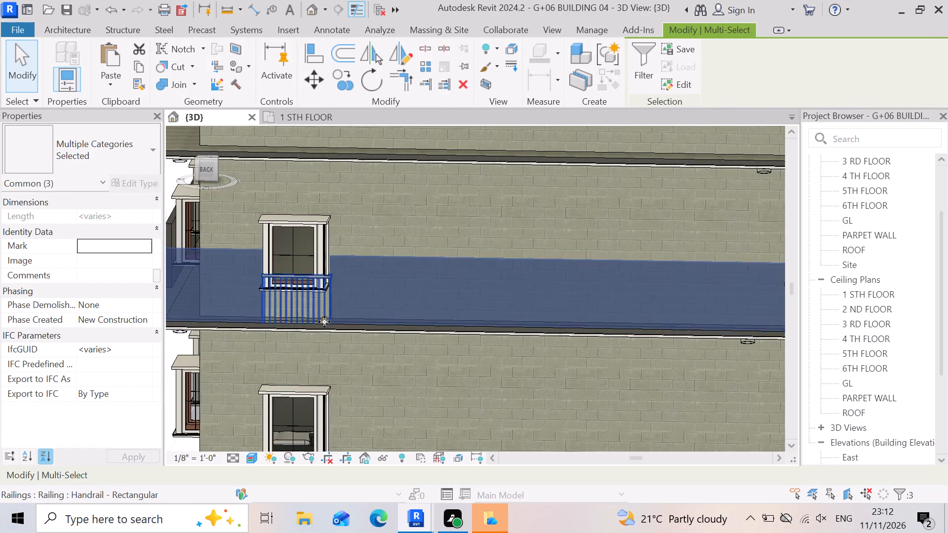
scroll(324, 322, down, 6)
scroll(435, 327, up, 9)
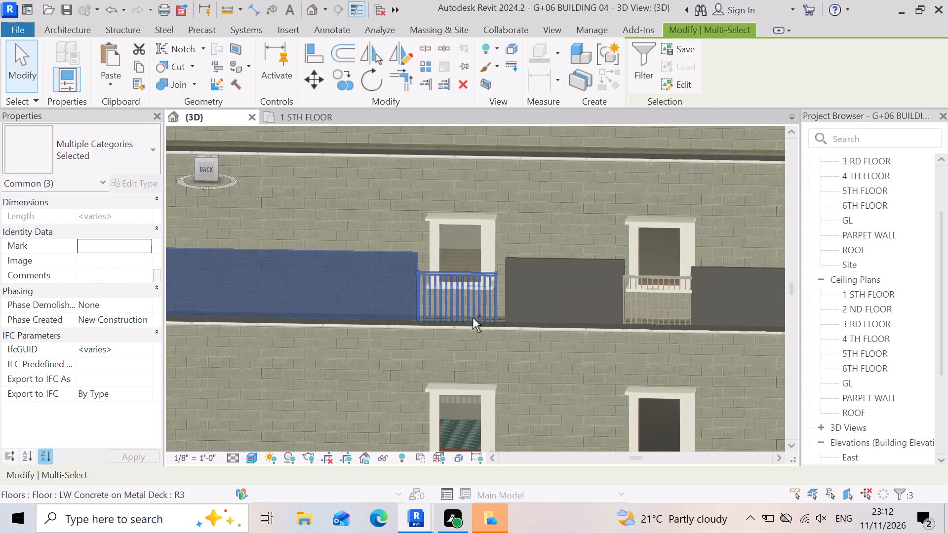
ctrl+click(473, 302)
scroll(438, 349, down, 4)
scroll(541, 336, up, 6)
ctrl+click(506, 303)
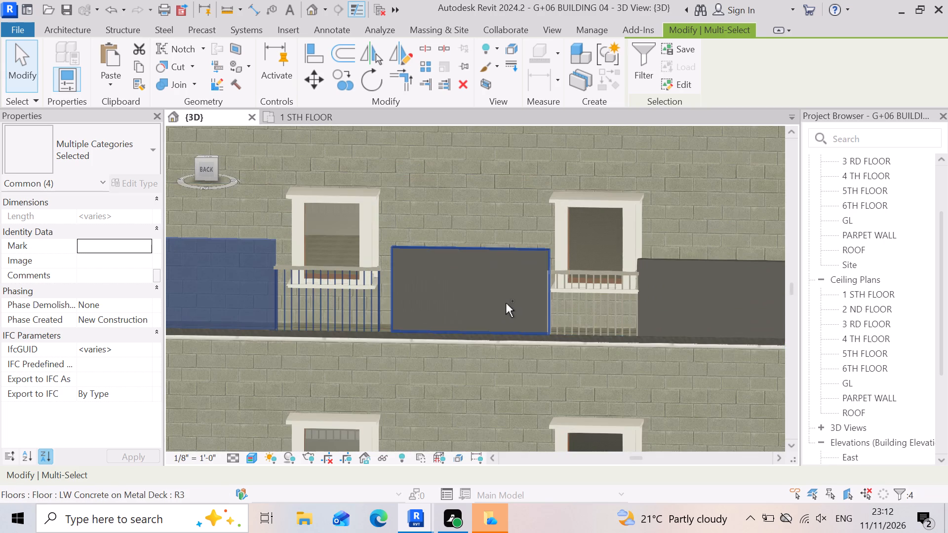
scroll(430, 303, up, 3)
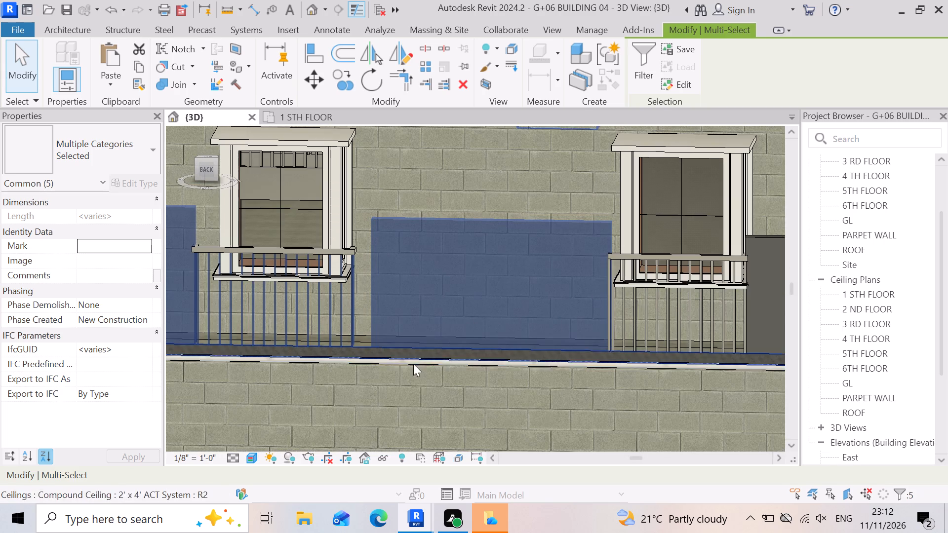
key(Left)
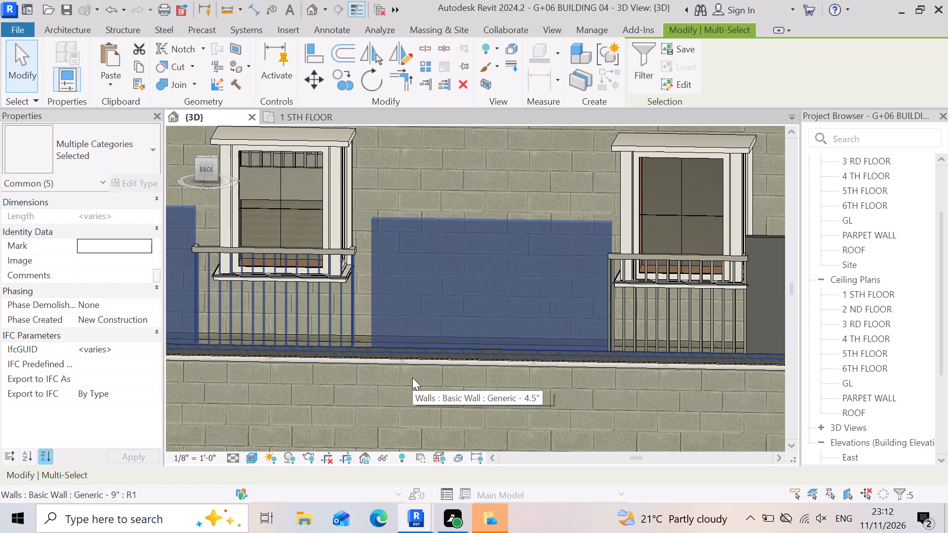
key(Left)
key(Left)
key(ctrl+z)
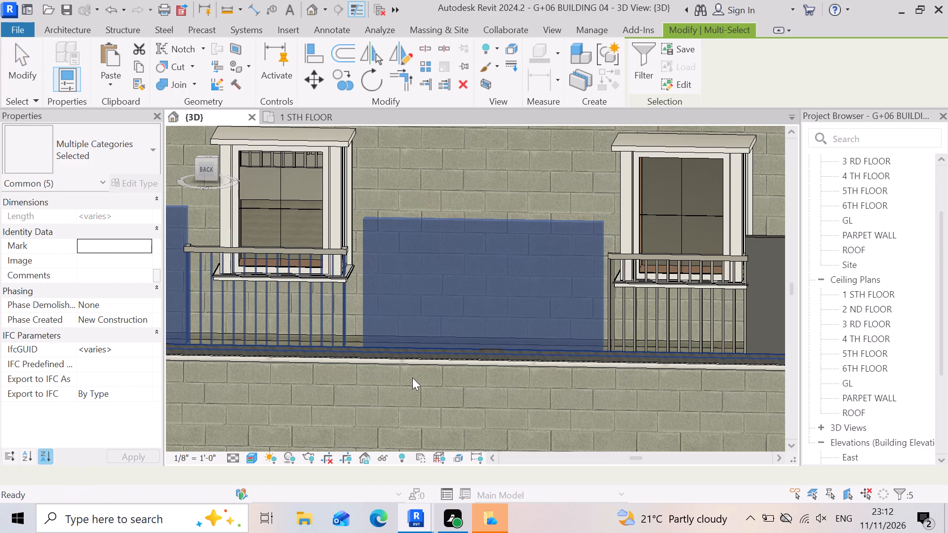
key(Escape)
Nudge the short parapet wall between the two middle windows toward the right facade until it meets that side's railing.
scroll(519, 310, down, 9)
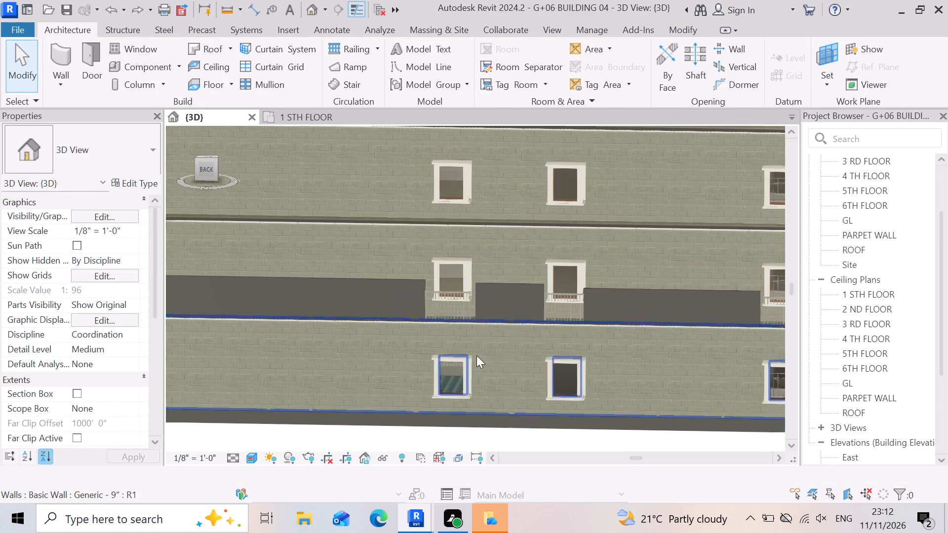
scroll(513, 300, up, 3)
click(499, 314)
scroll(493, 350, up, 3)
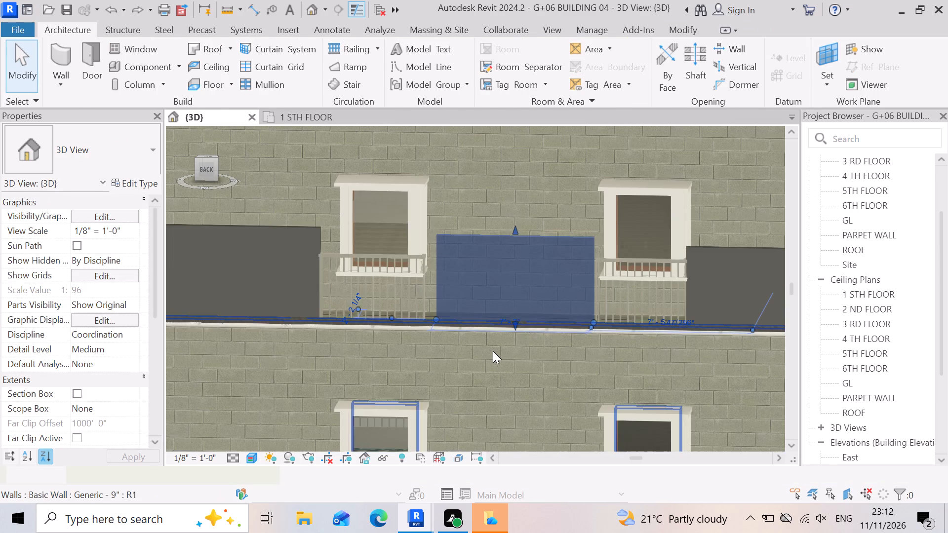
key(Left)
key(Left)
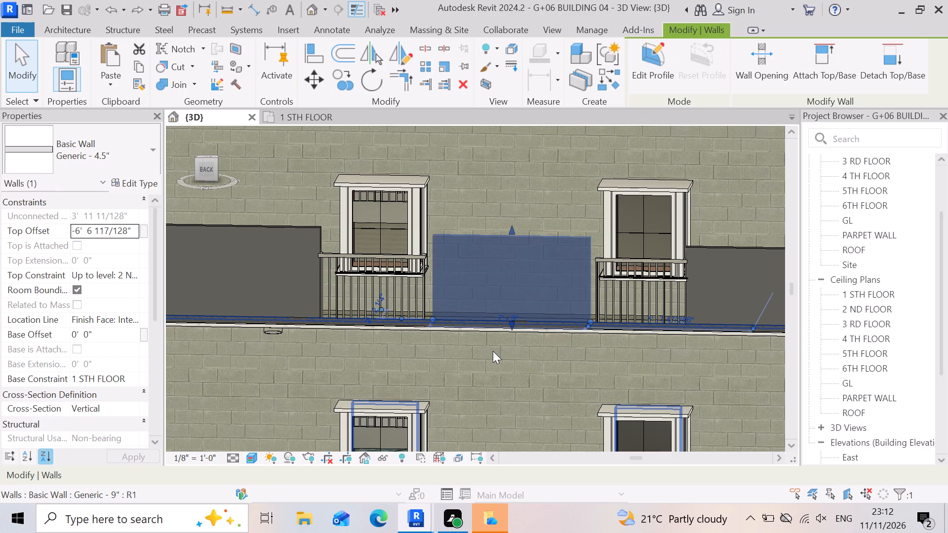
key(Left)
key(Left)
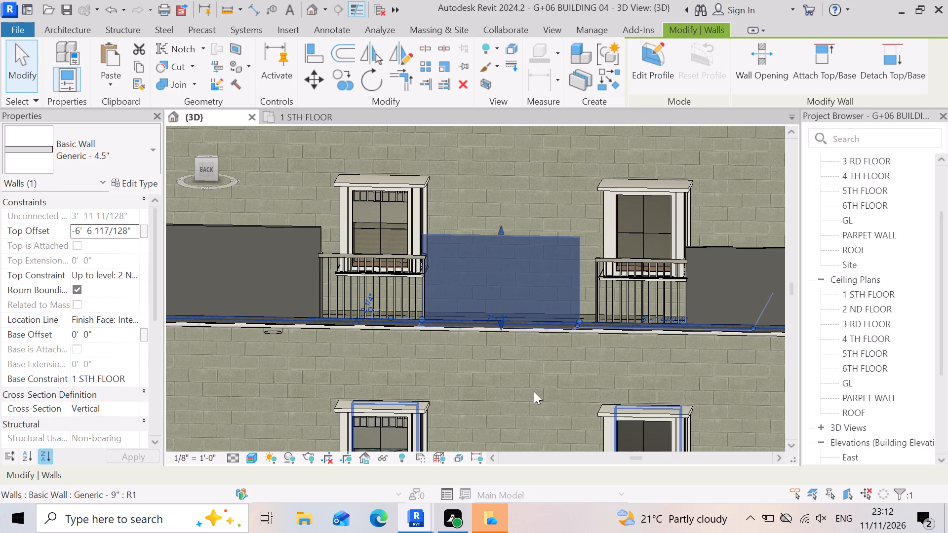
key(Escape)
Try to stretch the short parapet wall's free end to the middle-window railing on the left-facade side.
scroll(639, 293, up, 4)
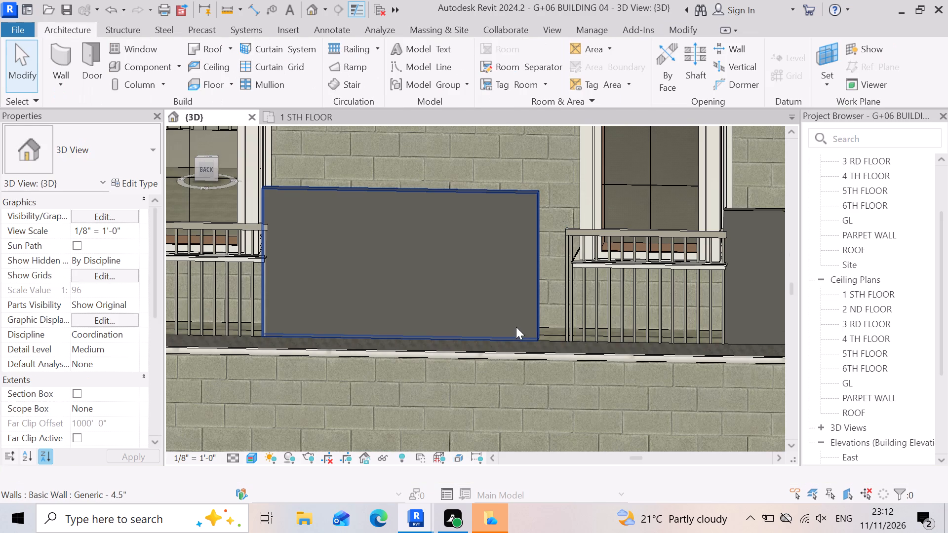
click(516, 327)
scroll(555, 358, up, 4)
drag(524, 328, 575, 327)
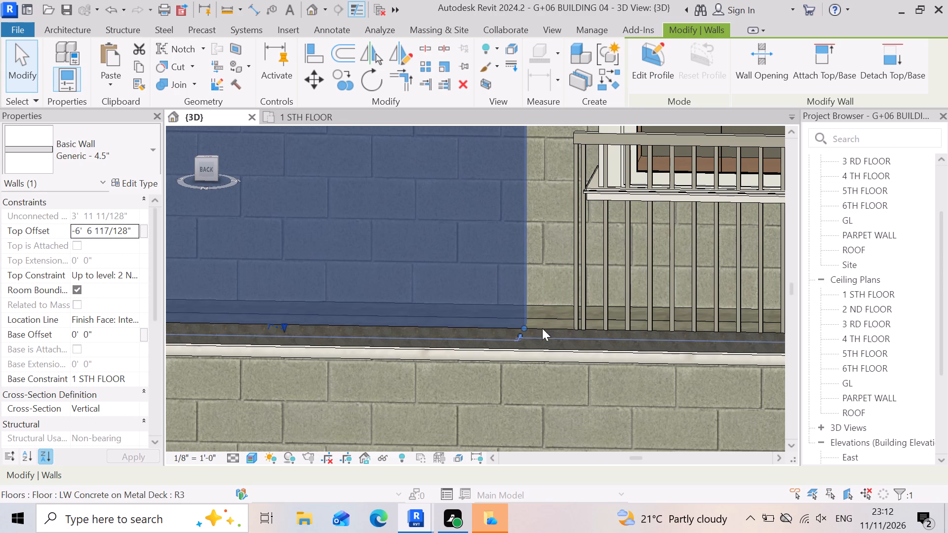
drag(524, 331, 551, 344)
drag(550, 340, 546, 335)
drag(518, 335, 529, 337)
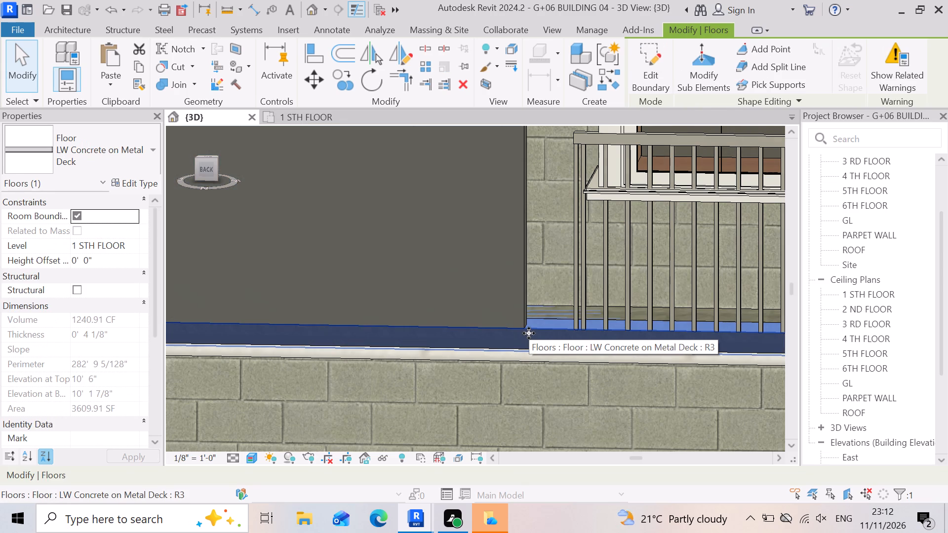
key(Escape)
Extend the short parapet wall to the end post of the left-facade-side middle-window railing using Trim/Extend Single Element.
scroll(541, 329, down, 4)
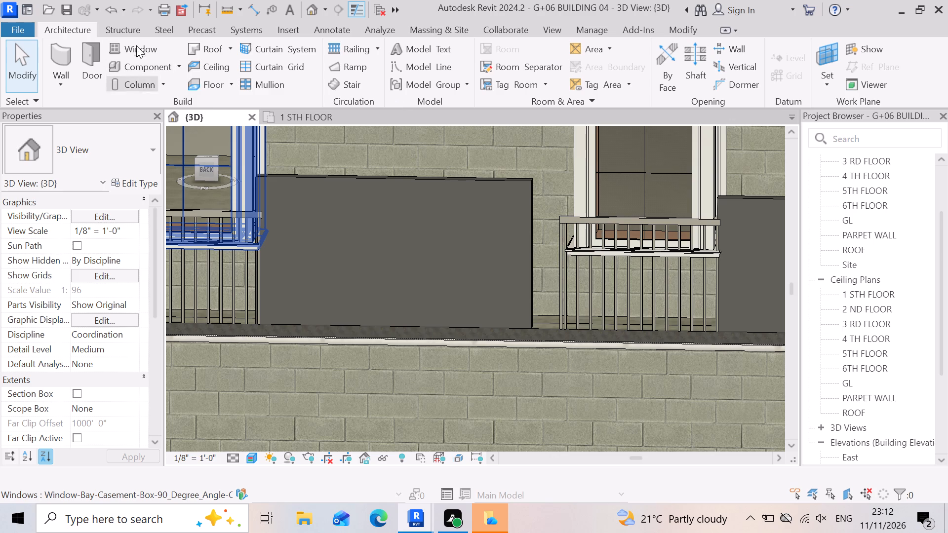
click(353, 254)
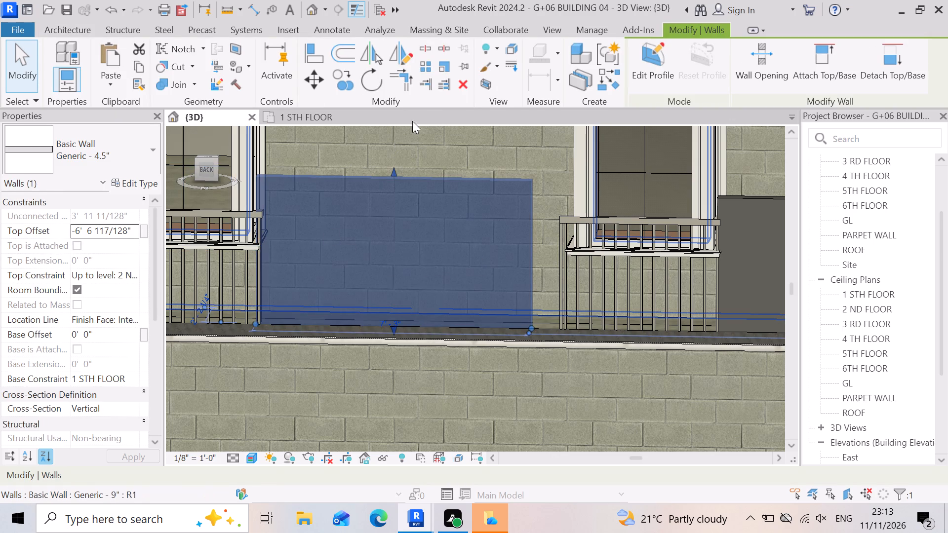
click(429, 83)
scroll(575, 361, up, 5)
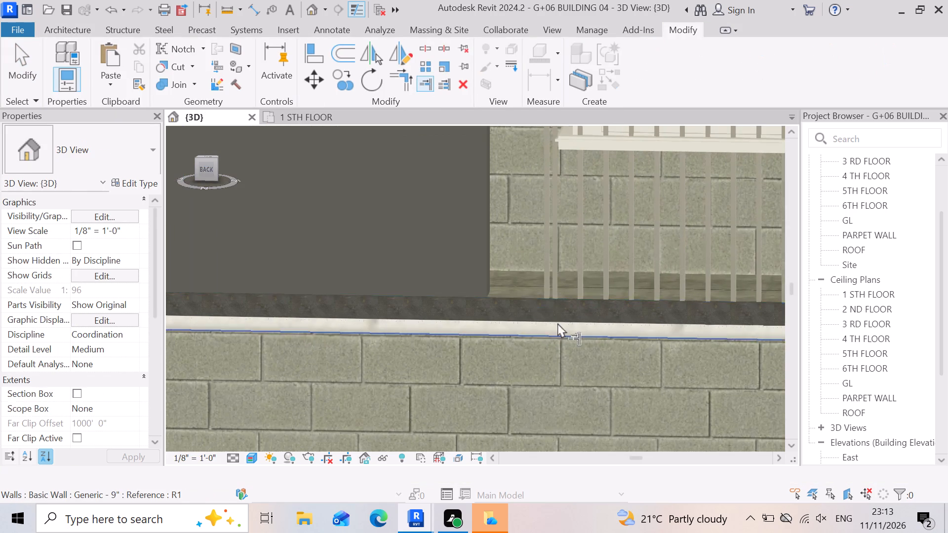
click(544, 283)
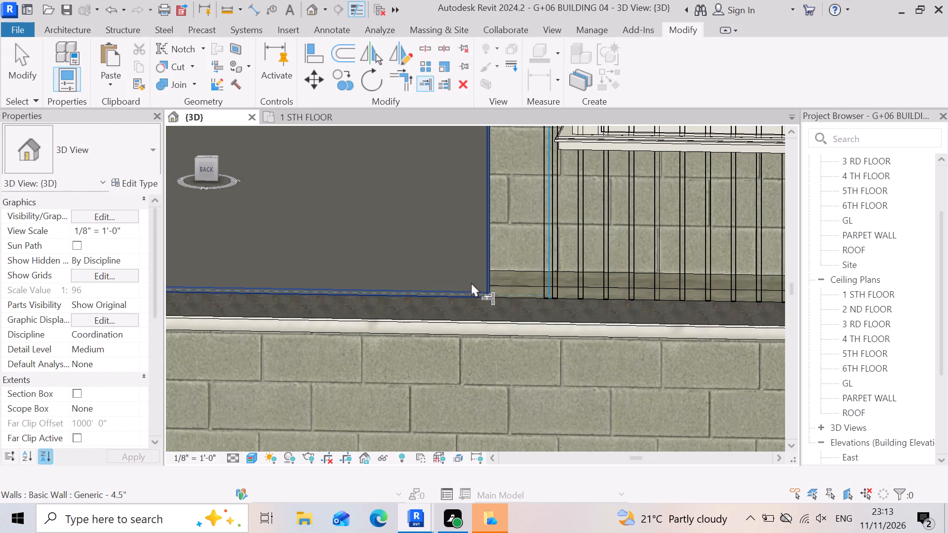
click(471, 282)
scroll(471, 270, down, 10)
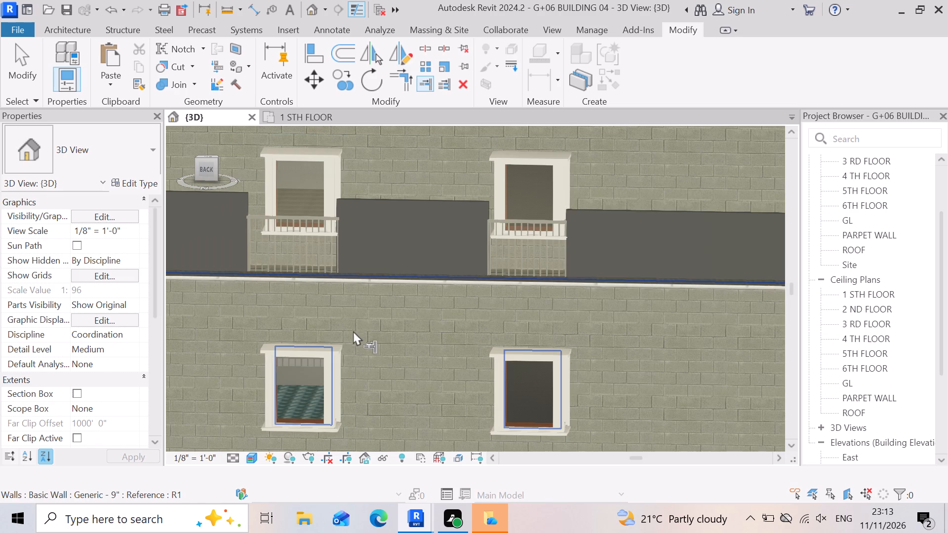
Examine the 1 STH FLOOR parapet walls and railings along the back facade and at both corners for remaining gaps.
scroll(564, 350, down, 4)
scroll(473, 284, down, 4)
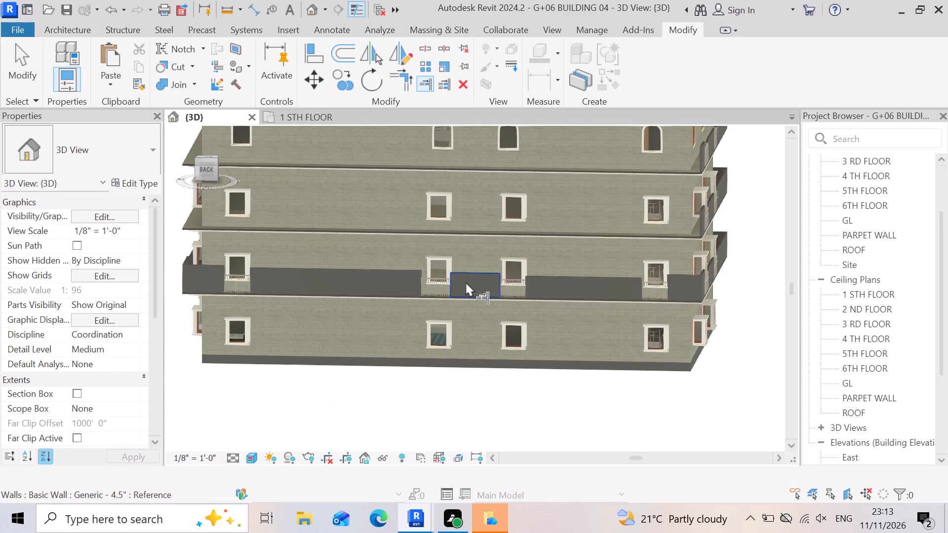
scroll(672, 296, up, 12)
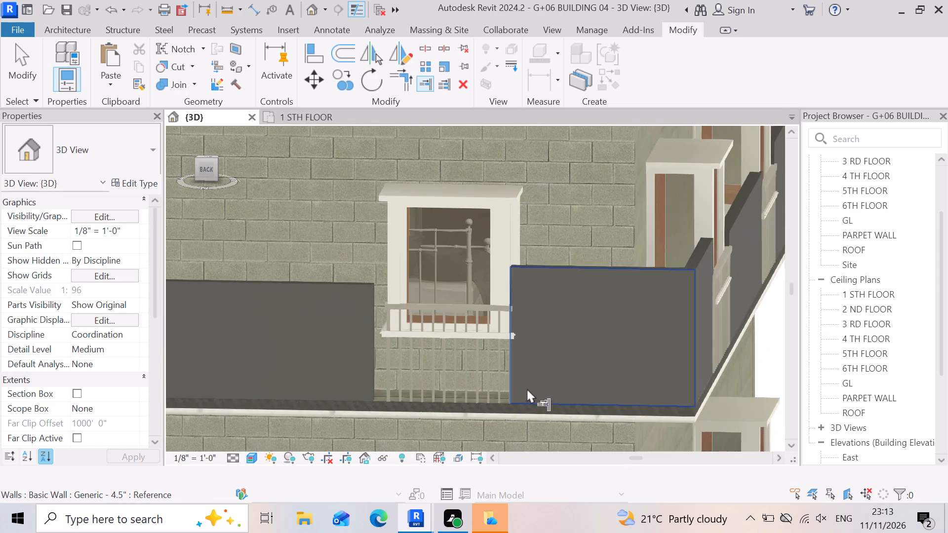
scroll(666, 372, up, 3)
scroll(646, 261, down, 4)
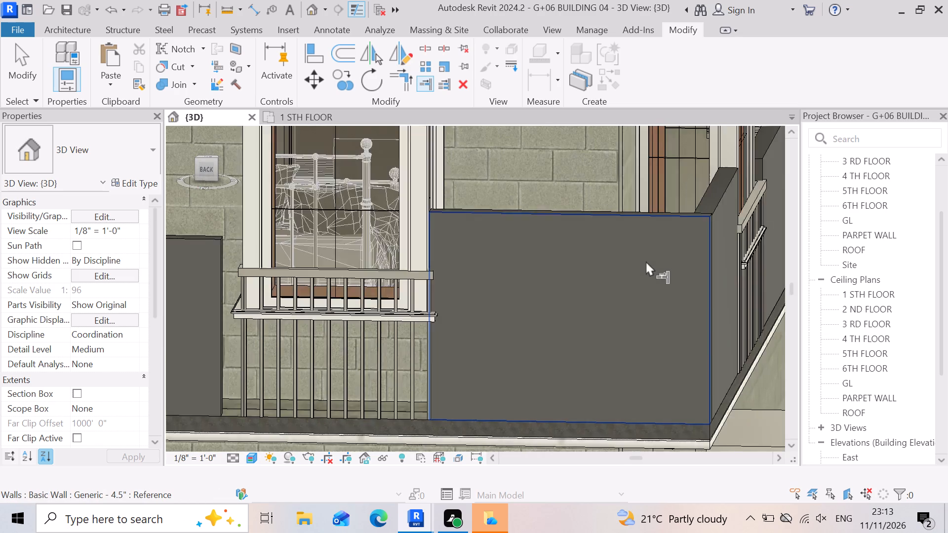
scroll(612, 287, down, 5)
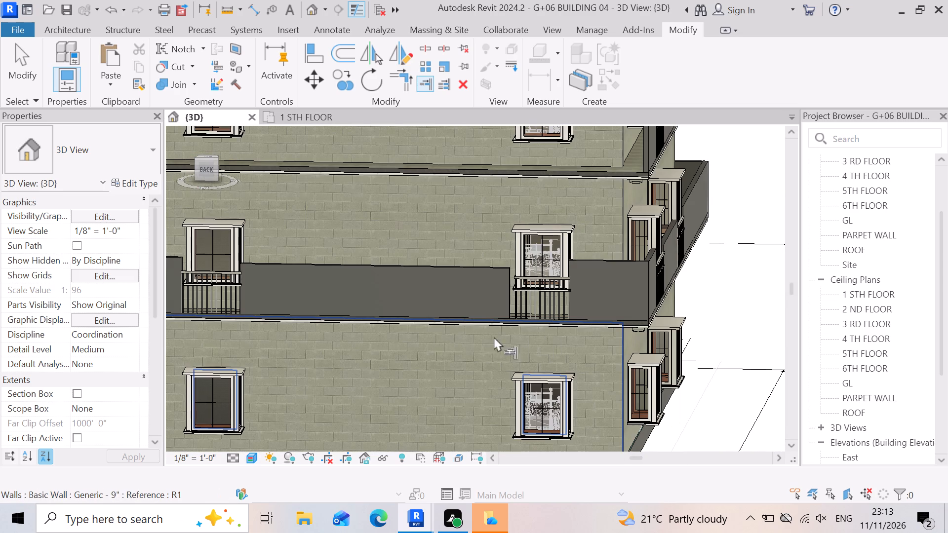
scroll(559, 362, down, 11)
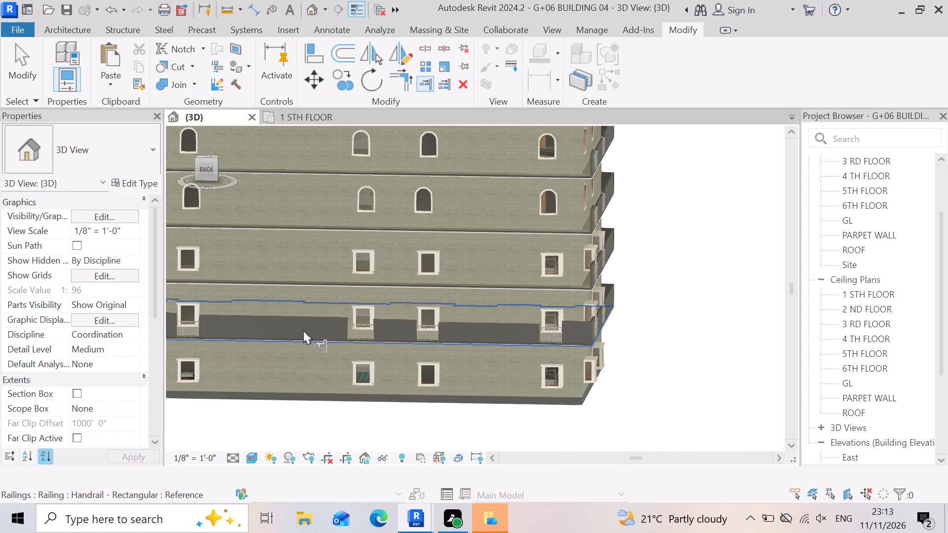
scroll(362, 351, up, 13)
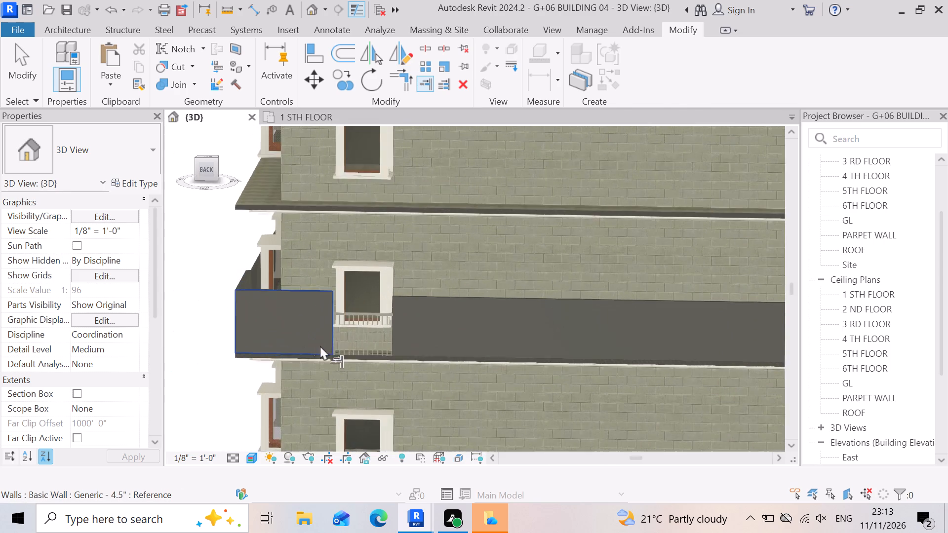
scroll(320, 345, up, 2)
scroll(454, 393, down, 9)
scroll(377, 386, down, 5)
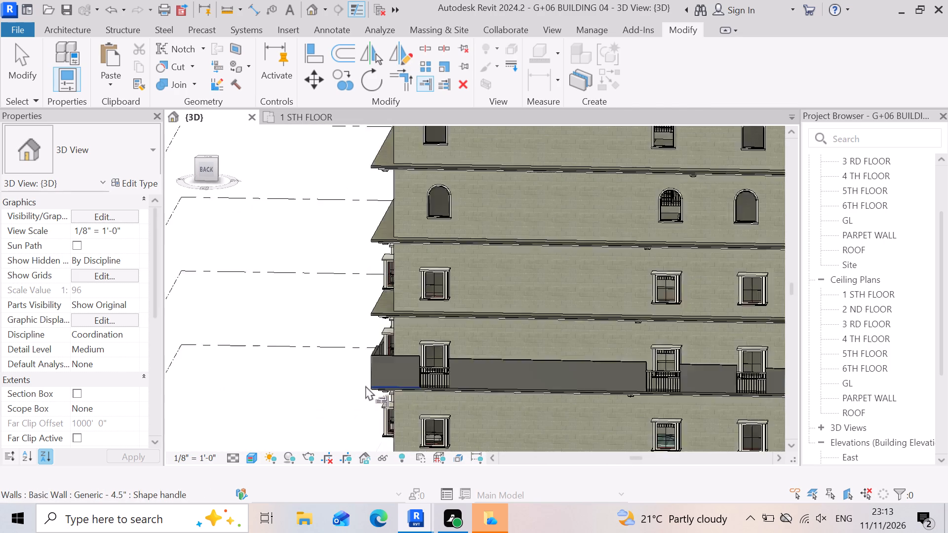
key(Escape)
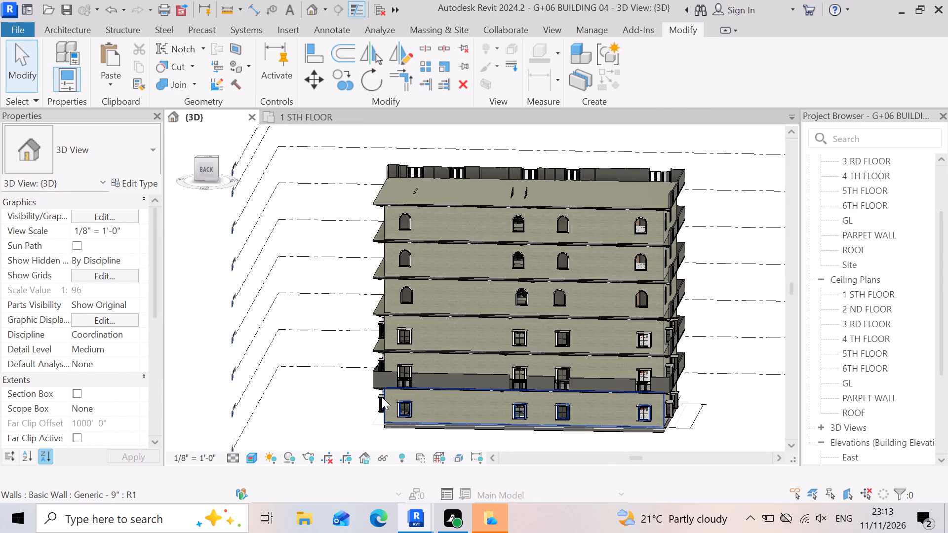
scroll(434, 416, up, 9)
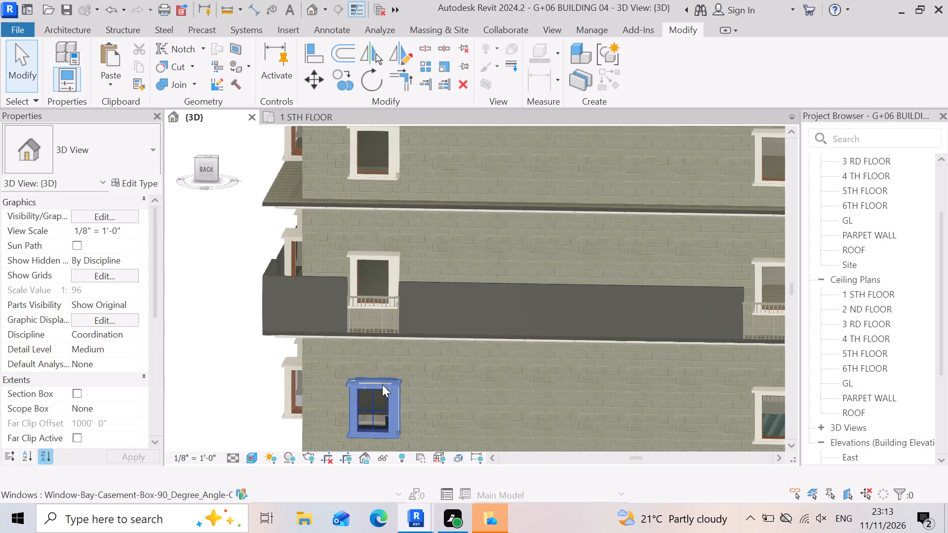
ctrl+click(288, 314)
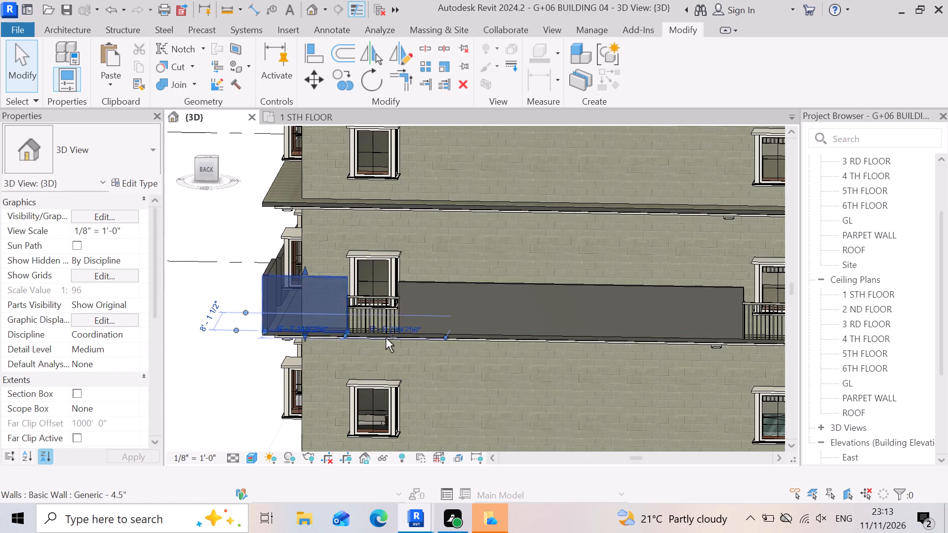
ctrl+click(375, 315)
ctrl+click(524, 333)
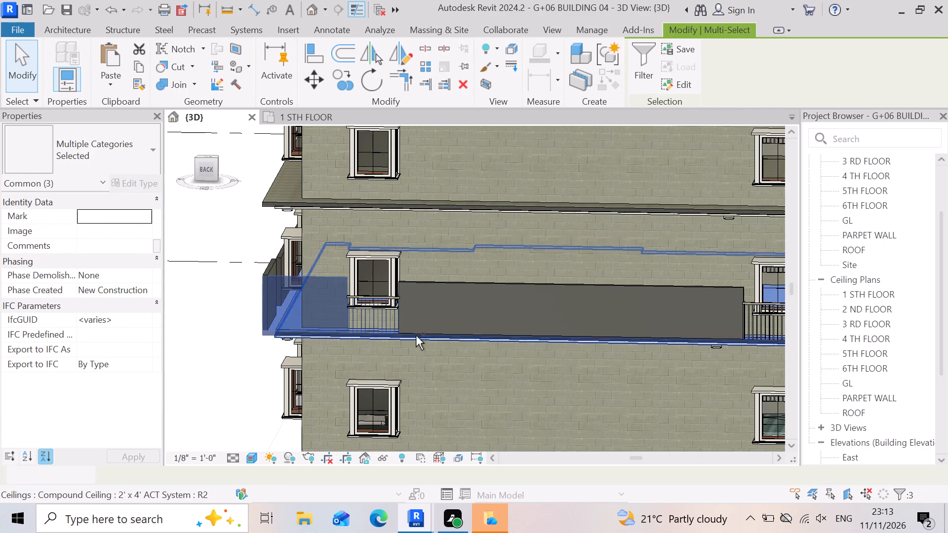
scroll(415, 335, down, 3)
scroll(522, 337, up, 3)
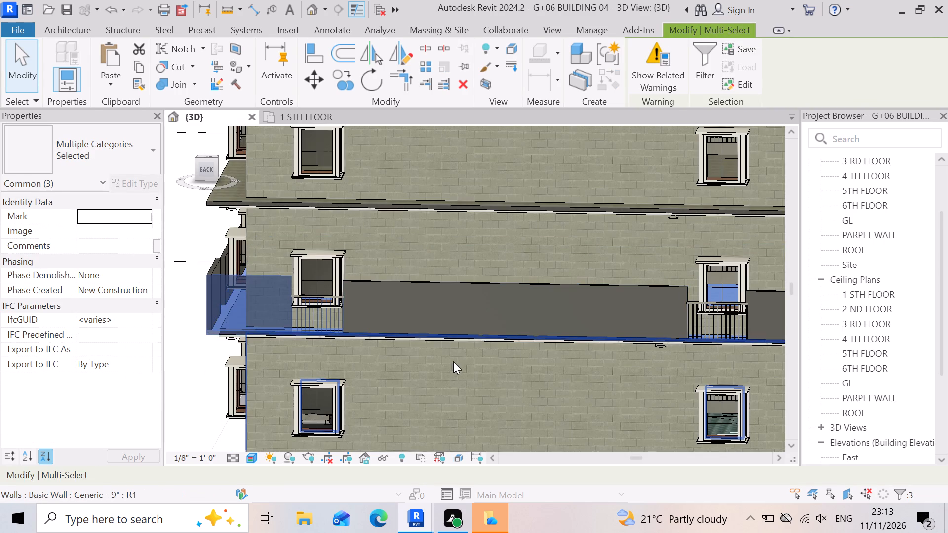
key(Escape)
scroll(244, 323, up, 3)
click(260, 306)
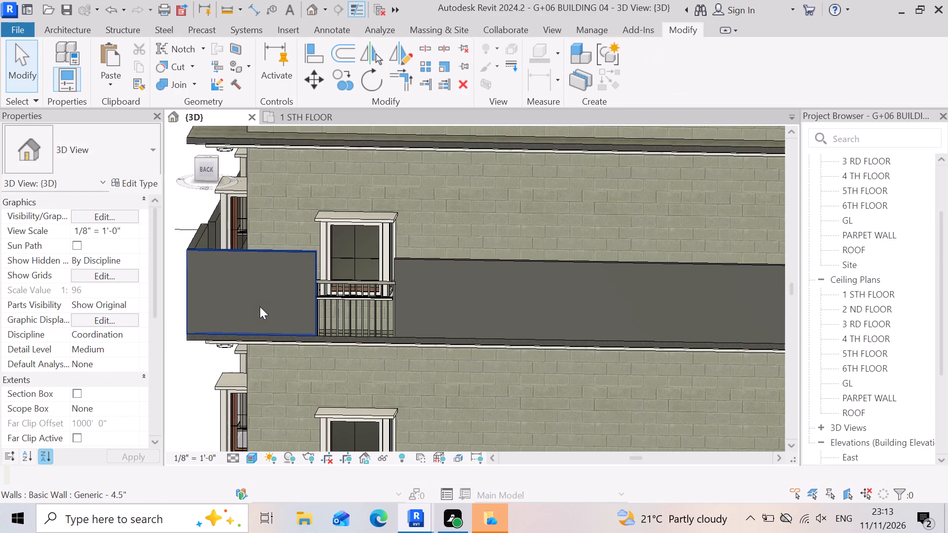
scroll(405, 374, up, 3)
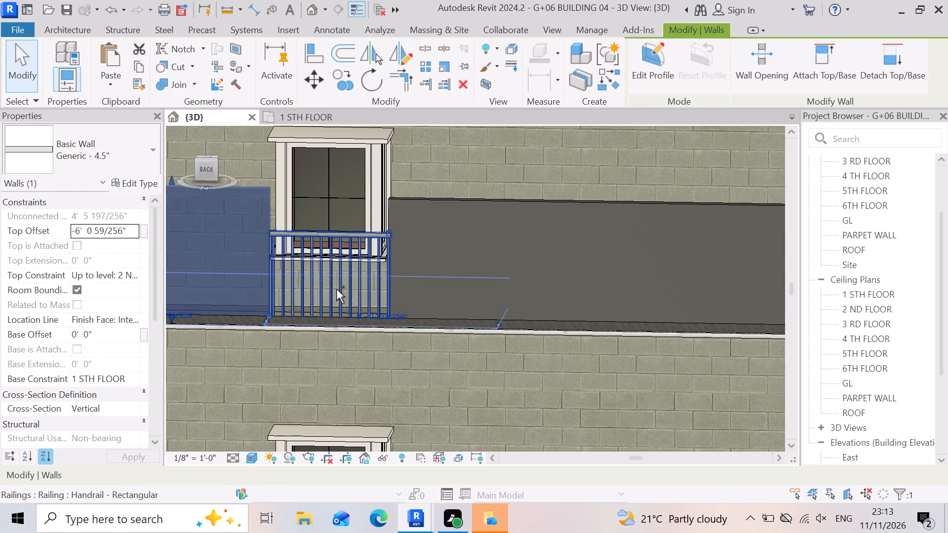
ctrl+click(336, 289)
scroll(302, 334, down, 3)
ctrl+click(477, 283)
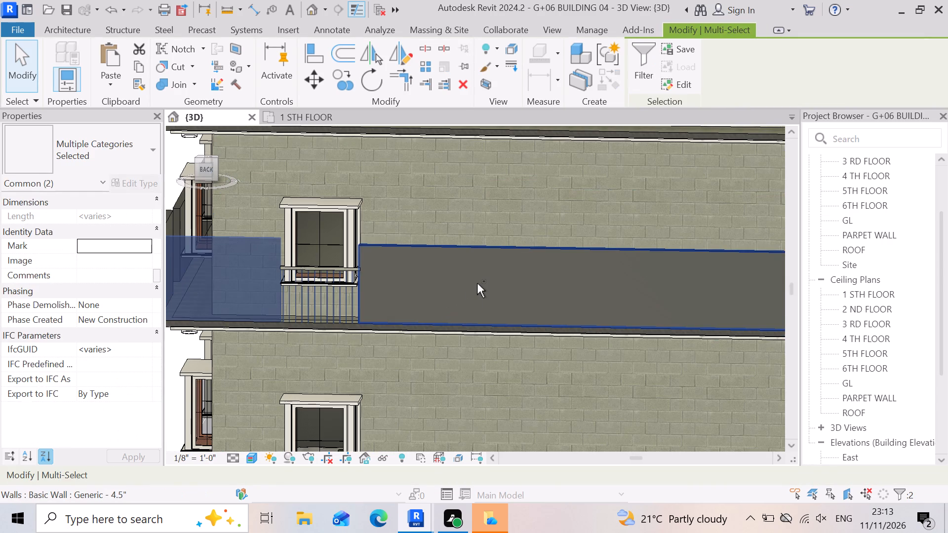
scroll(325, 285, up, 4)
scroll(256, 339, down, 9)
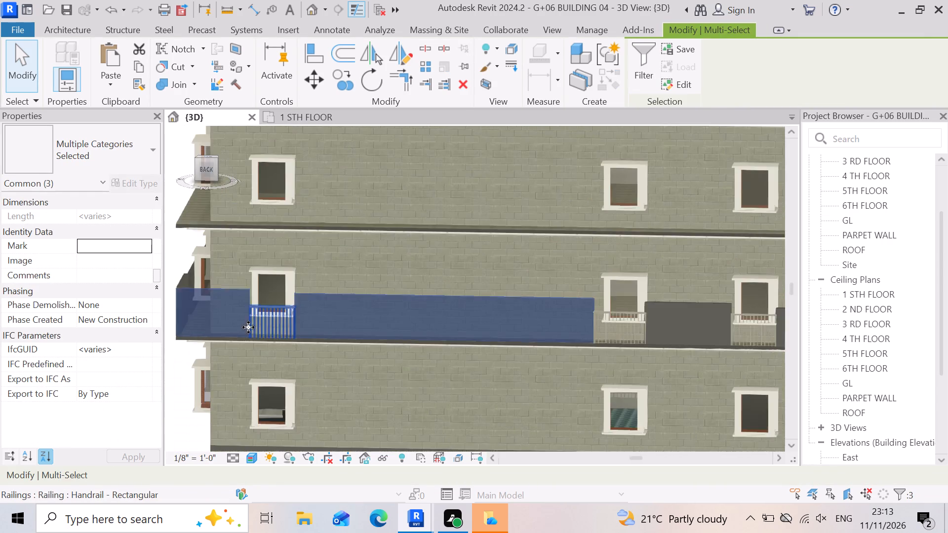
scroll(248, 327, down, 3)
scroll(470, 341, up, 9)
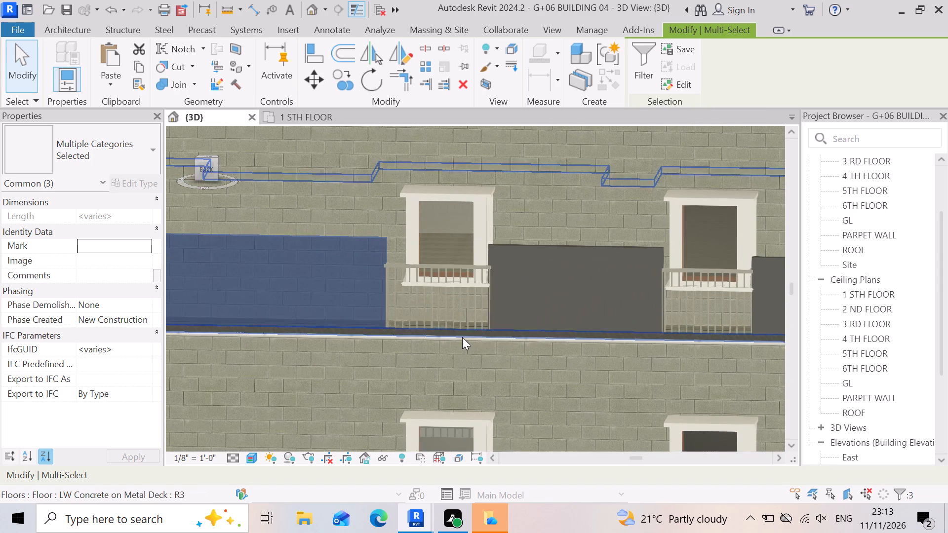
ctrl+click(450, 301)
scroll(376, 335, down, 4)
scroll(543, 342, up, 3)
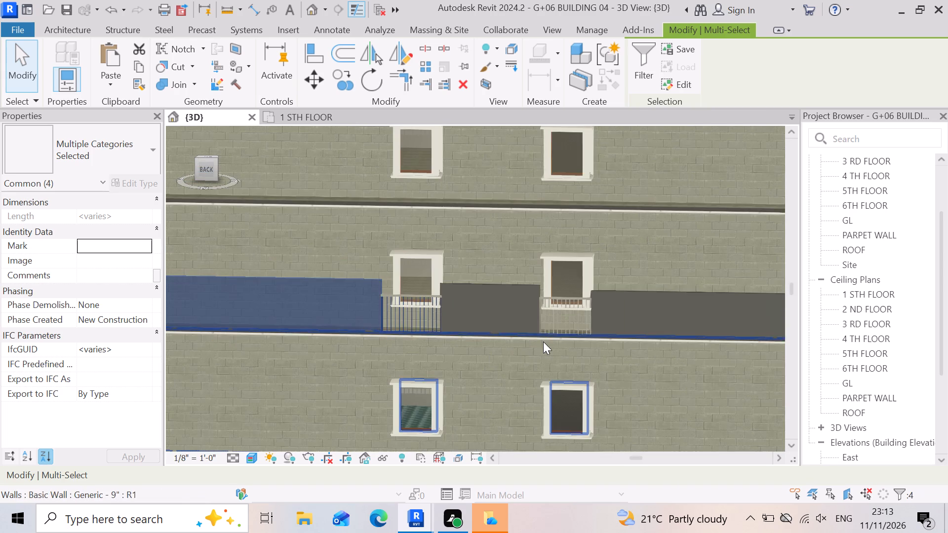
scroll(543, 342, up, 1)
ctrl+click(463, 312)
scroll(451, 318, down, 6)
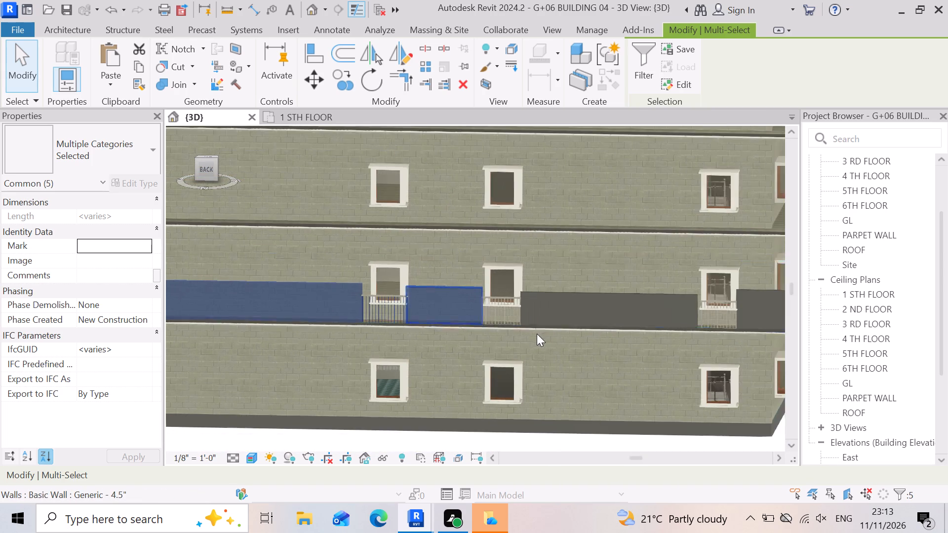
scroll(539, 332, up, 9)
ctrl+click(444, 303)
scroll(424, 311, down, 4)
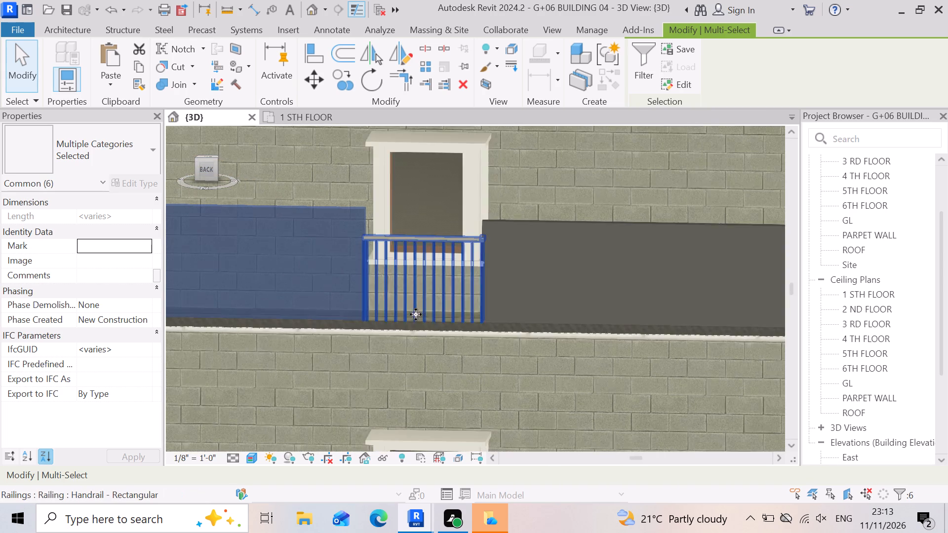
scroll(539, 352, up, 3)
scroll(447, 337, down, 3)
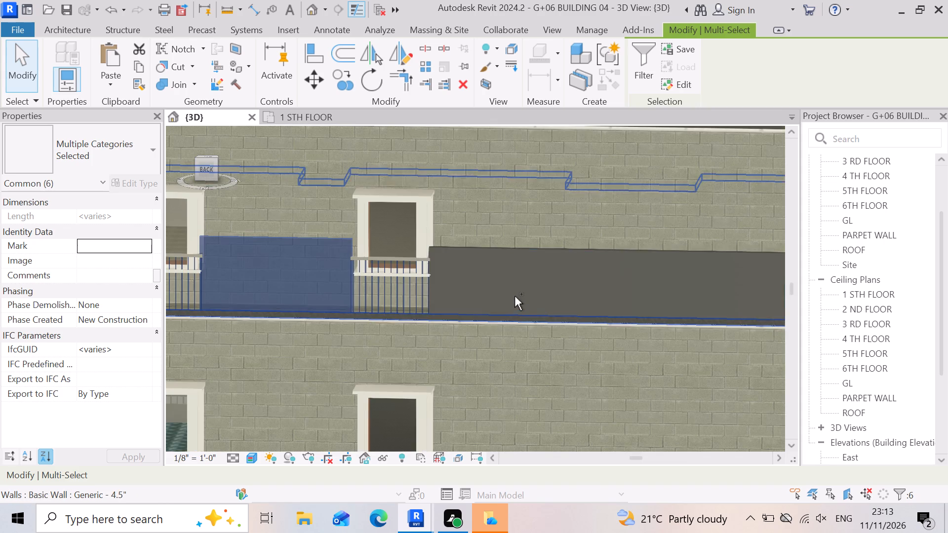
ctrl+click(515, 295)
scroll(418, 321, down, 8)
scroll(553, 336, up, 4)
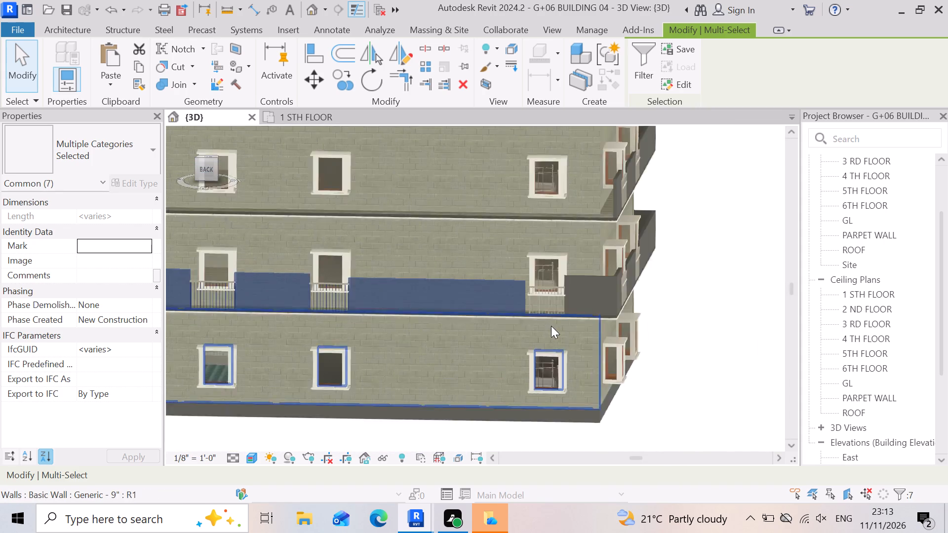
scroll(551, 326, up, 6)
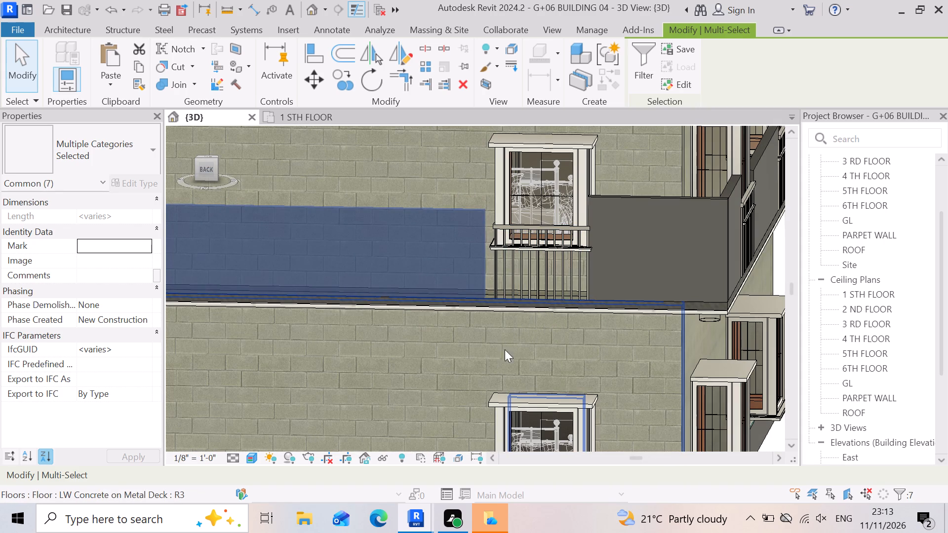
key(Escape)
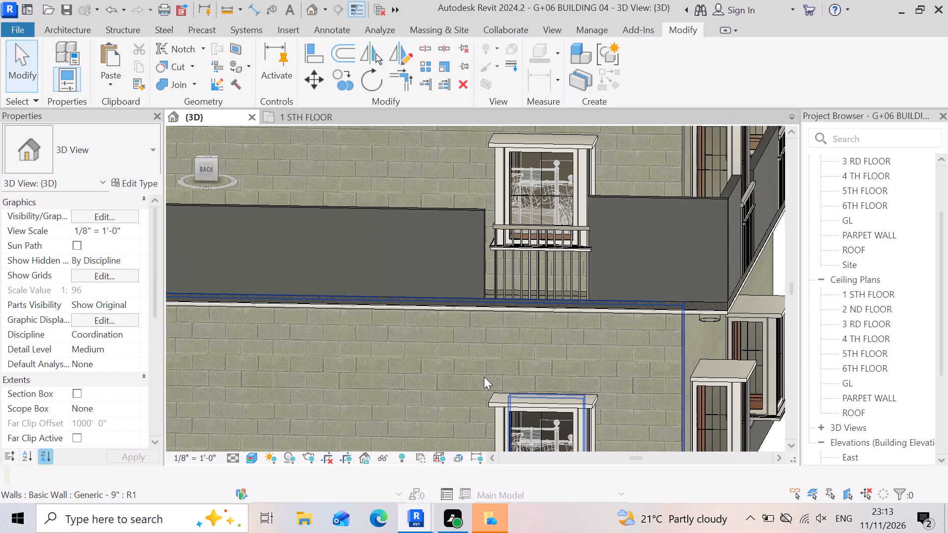
Extend the long 1 STH FLOOR back parapet wall to the end post of the left-facade-side corner window's railing using Trim/Extend Single Element.
click(427, 244)
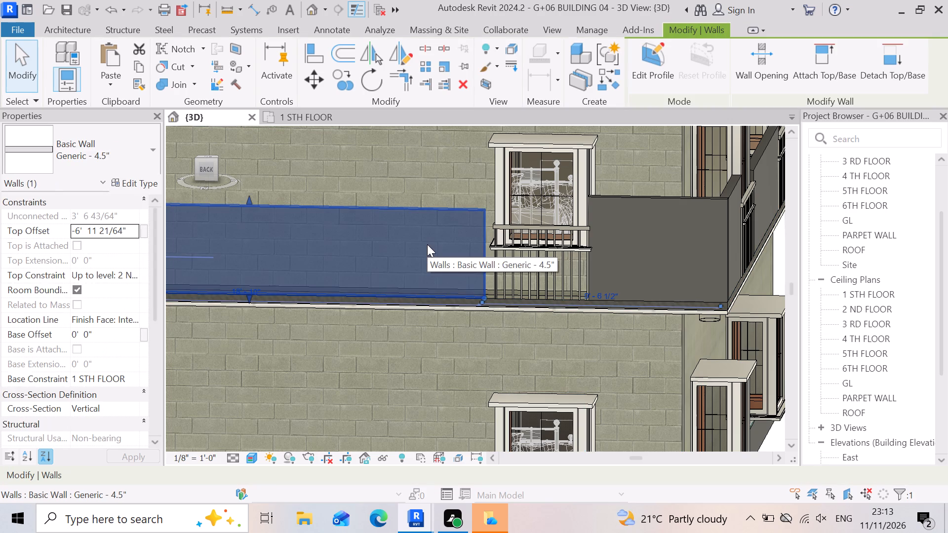
click(426, 89)
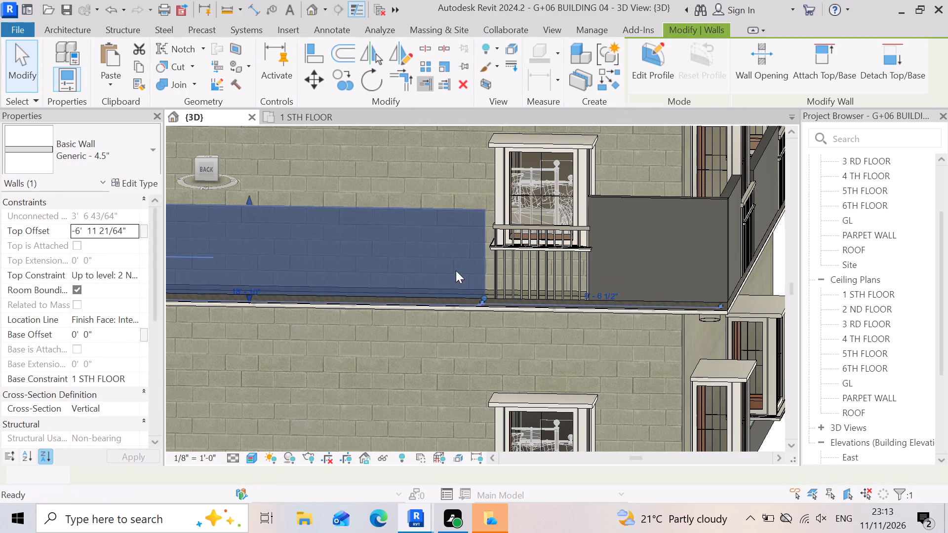
scroll(470, 291, up, 9)
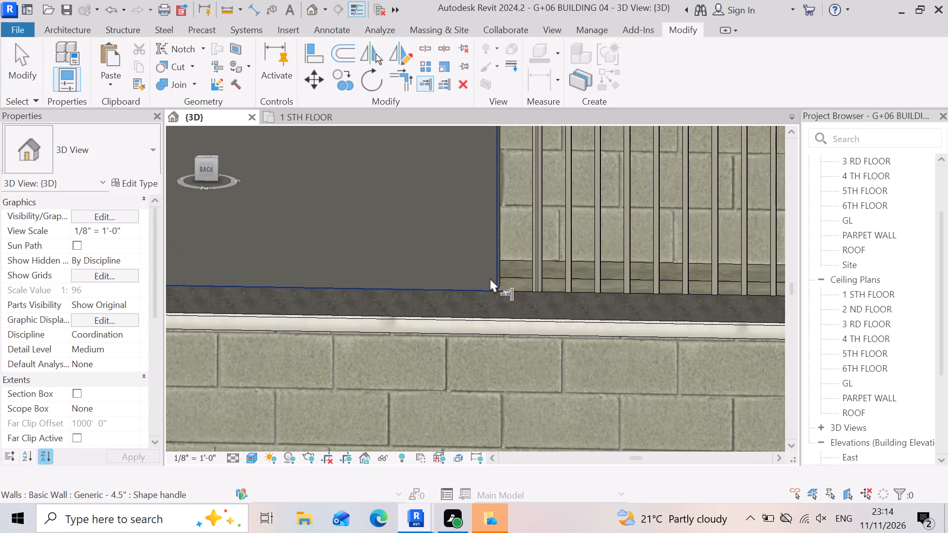
click(491, 277)
click(531, 268)
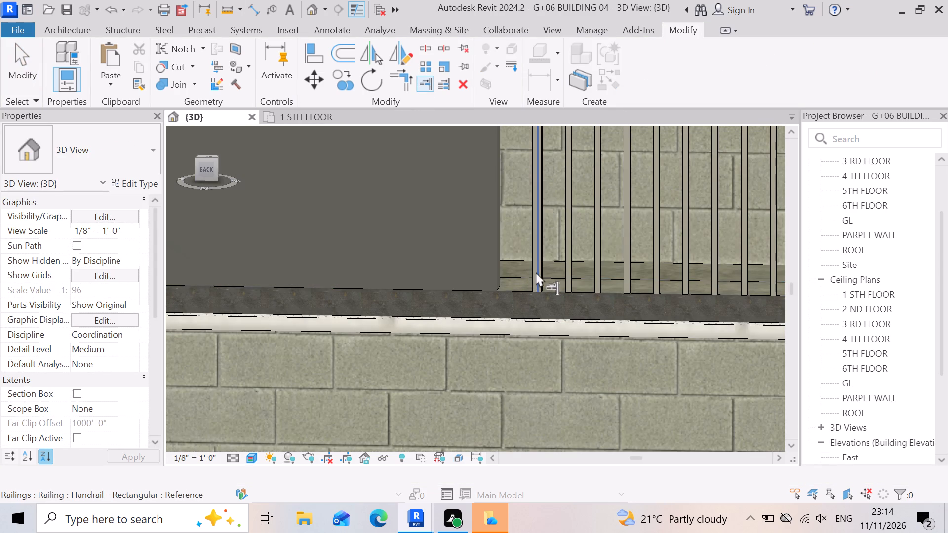
click(531, 273)
click(495, 276)
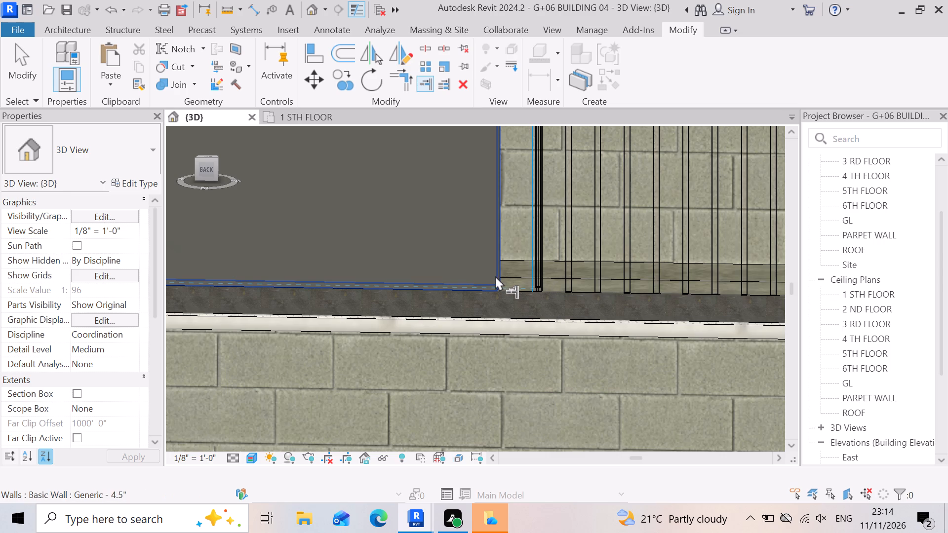
Examine the parapet walls and railings along the back facade, around the corner and on the left facade for remaining gaps.
scroll(489, 282, down, 10)
scroll(587, 320, down, 5)
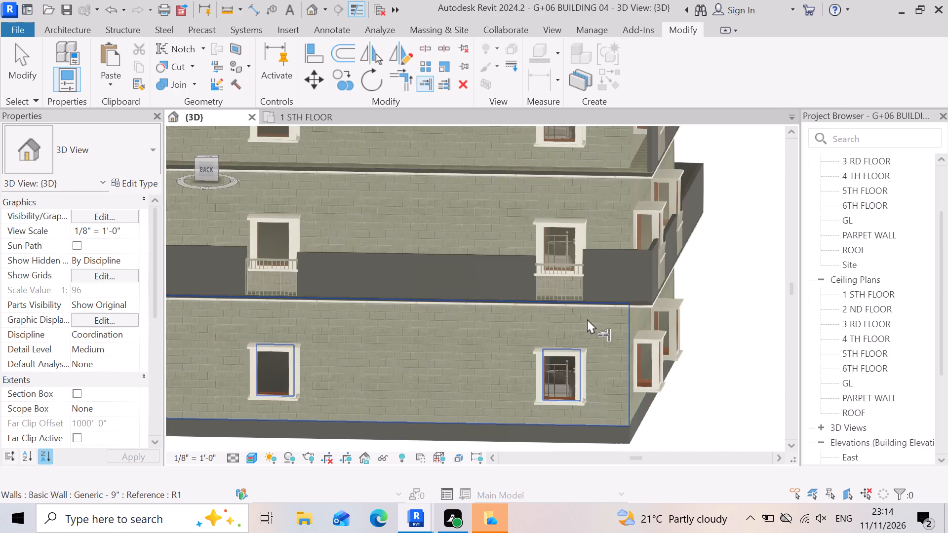
scroll(338, 316, up, 8)
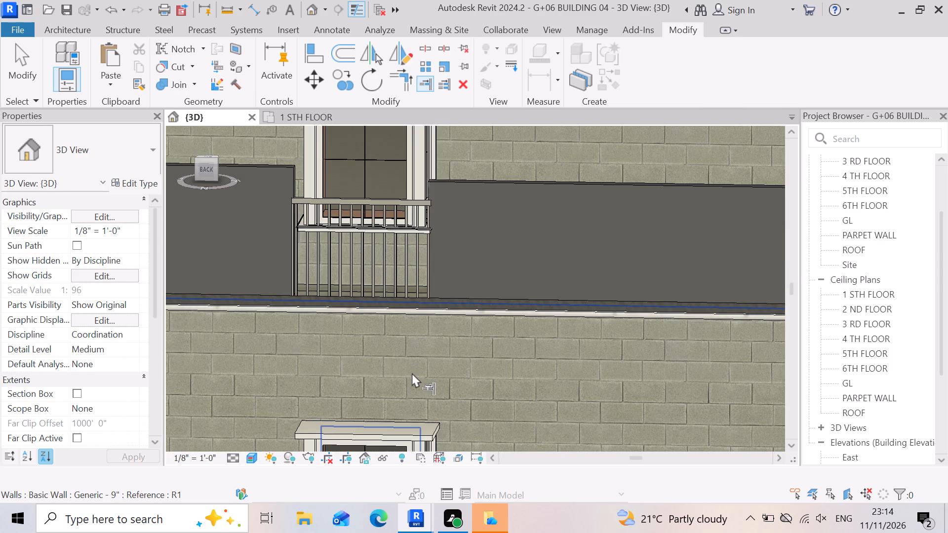
scroll(486, 293, down, 13)
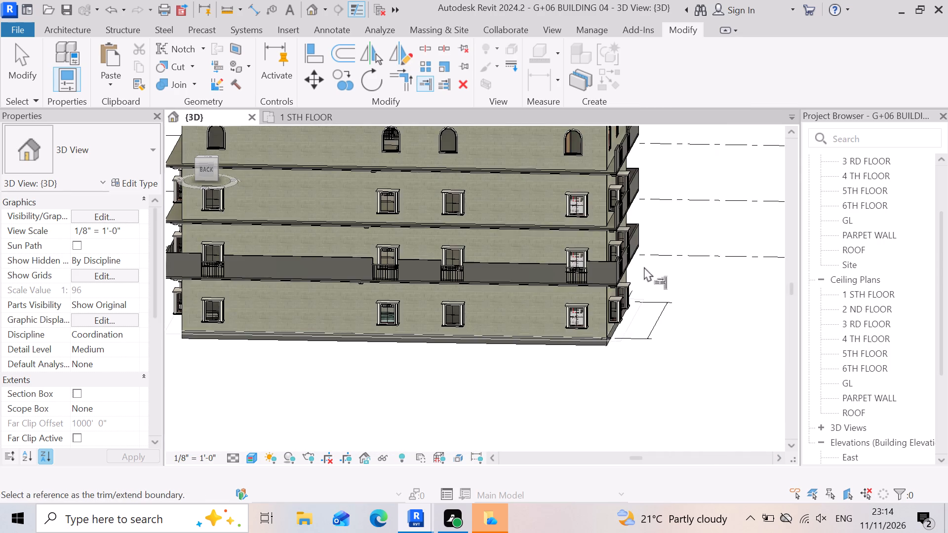
scroll(646, 257, up, 3)
shift+right_drag(685, 323, 602, 348)
shift+middle_drag(682, 323, 602, 348)
shift+scroll(680, 323, up, 1)
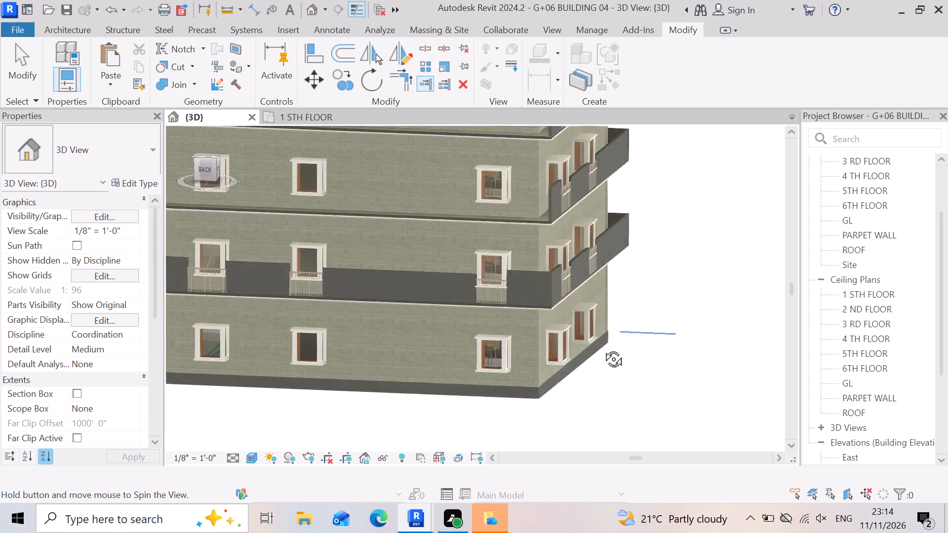
shift+middle_drag(602, 348, 544, 369)
shift+right_drag(602, 348, 542, 370)
scroll(269, 336, up, 3)
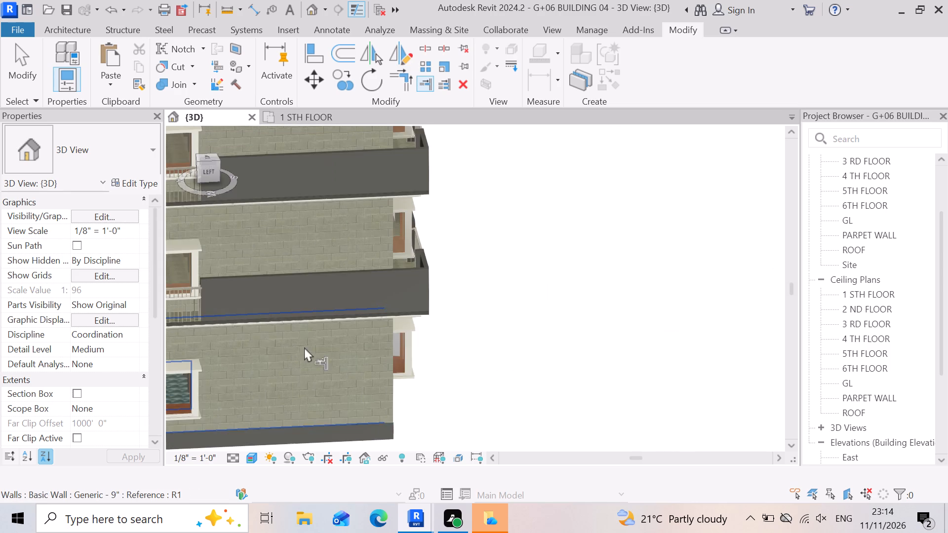
scroll(421, 364, down, 8)
scroll(234, 369, up, 5)
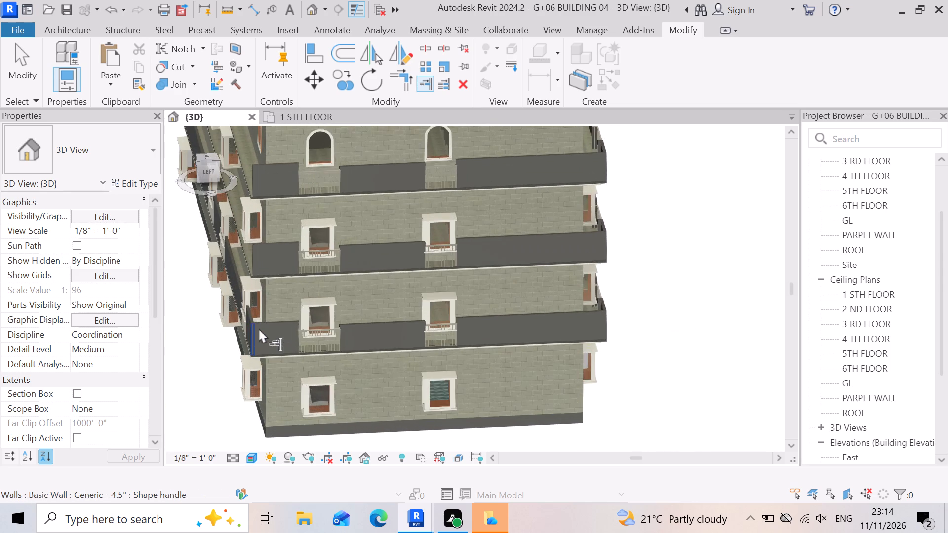
scroll(259, 328, up, 3)
scroll(389, 185, up, 4)
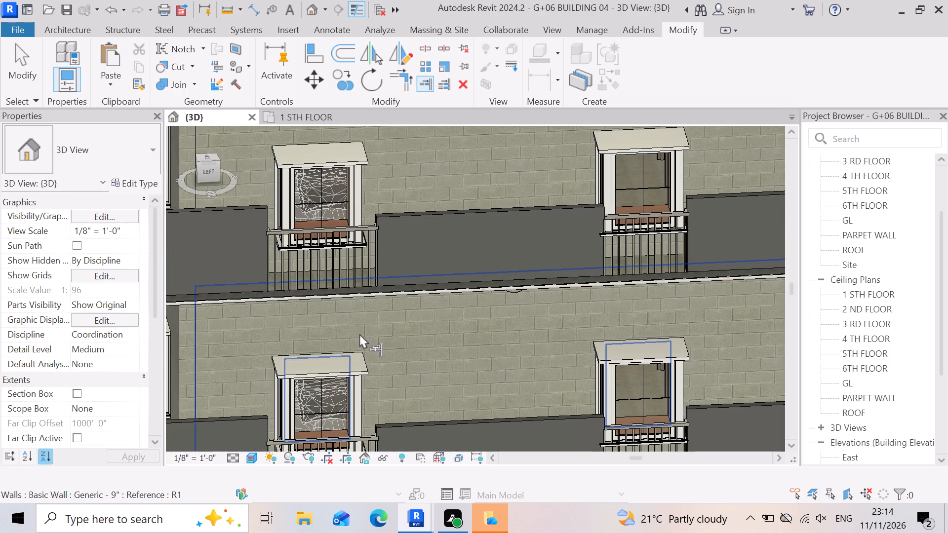
scroll(474, 297, down, 10)
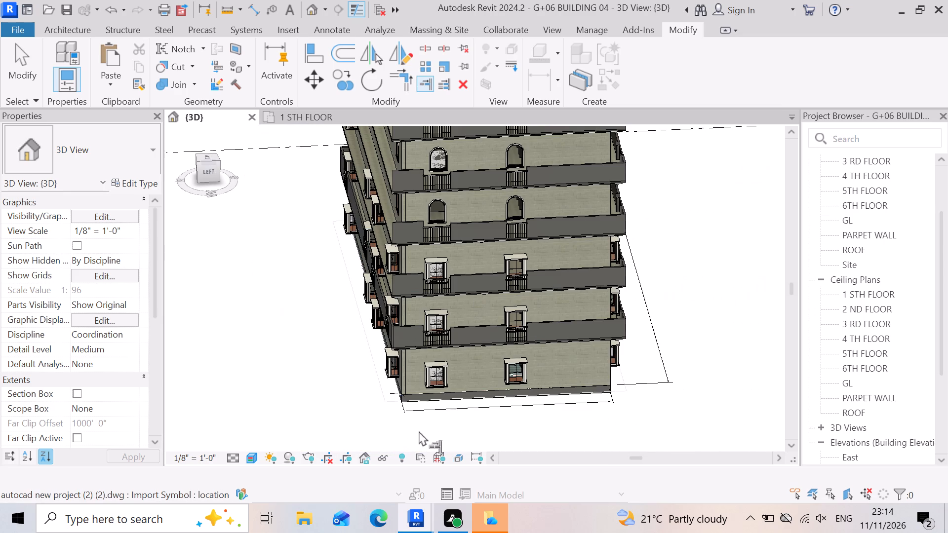
shift+middle_drag(399, 397, 500, 398)
shift+right_drag(409, 399, 500, 398)
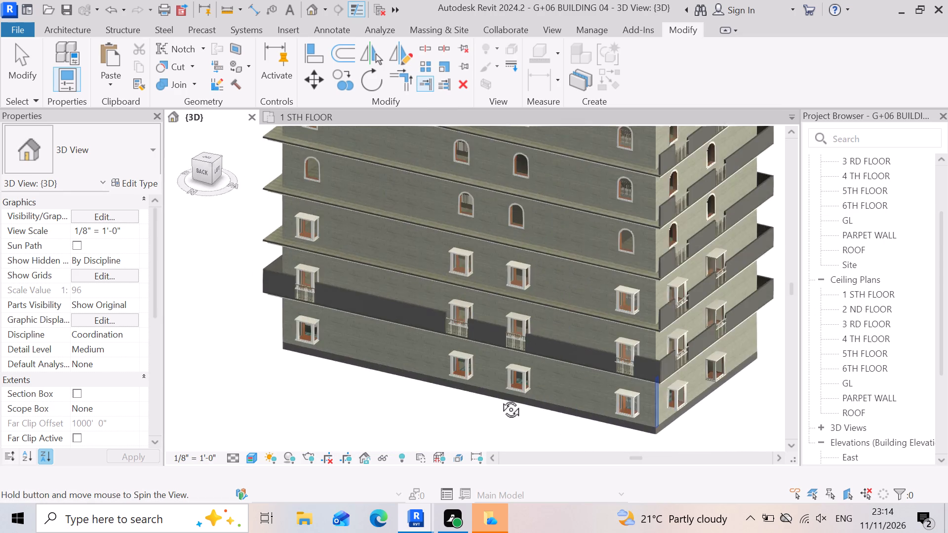
shift+middle_drag(500, 398, 525, 390)
shift+right_drag(500, 398, 525, 390)
key(Escape)
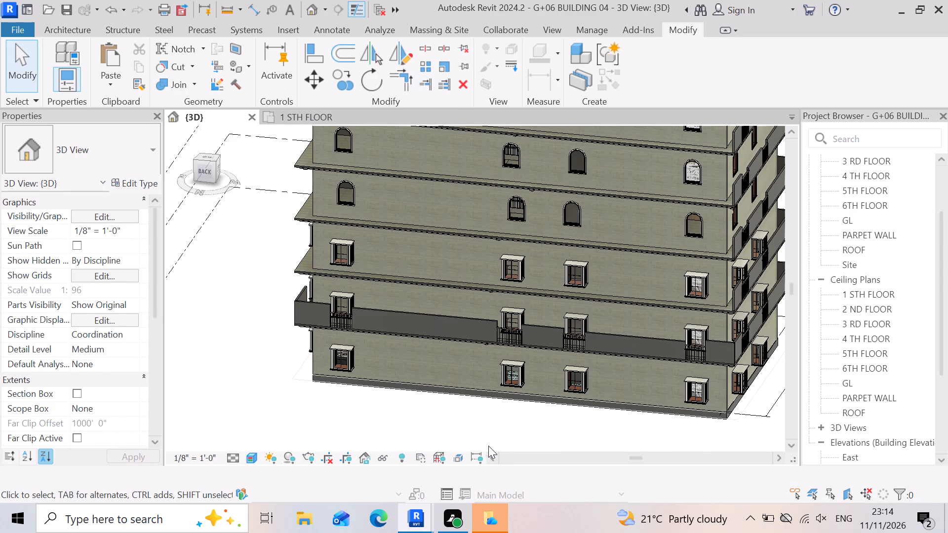
Copy the back facade's five 1 STH FLOOR parapet walls and four railings to levels 2 ND FLOOR through 6TH FLOOR, aligned to selected levels.
scroll(228, 304, up, 2)
scroll(320, 351, up, 5)
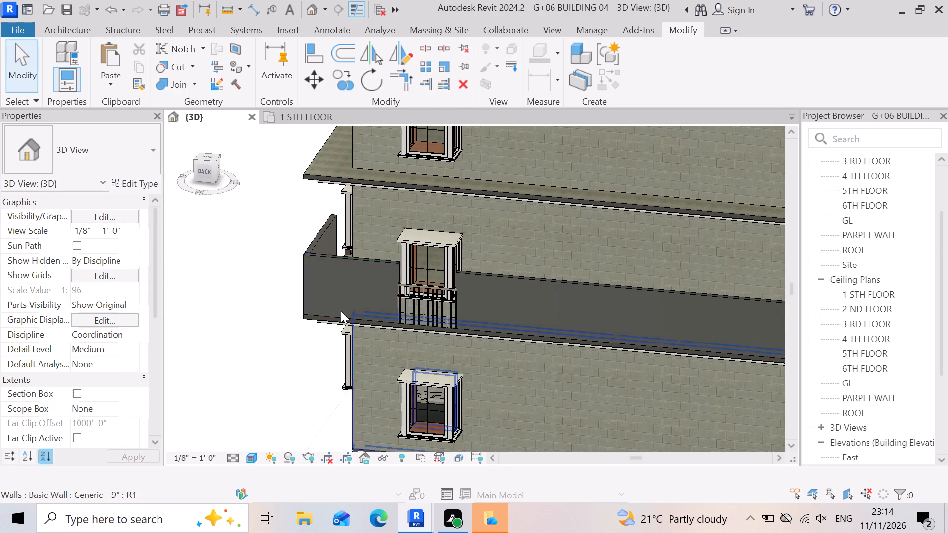
click(335, 283)
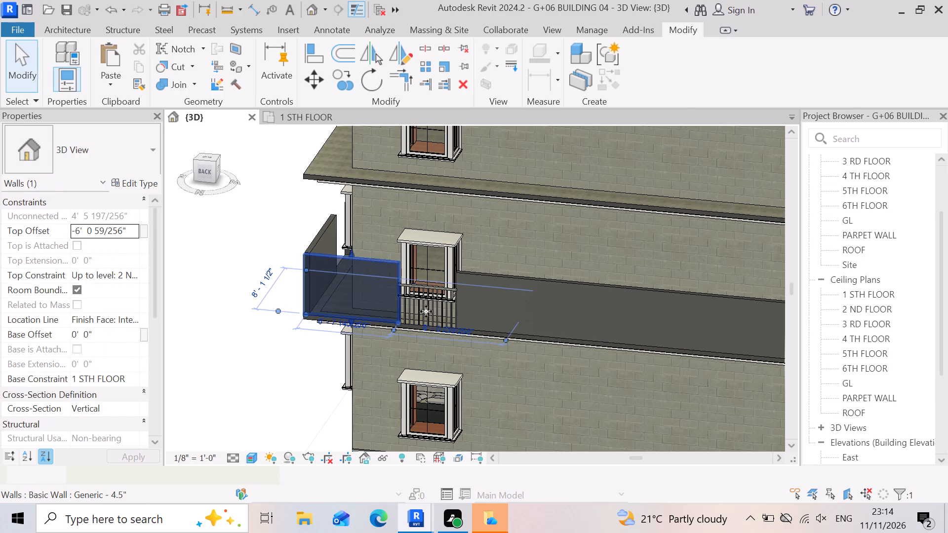
scroll(433, 313, up, 5)
ctrl+click(420, 314)
scroll(382, 311, down, 3)
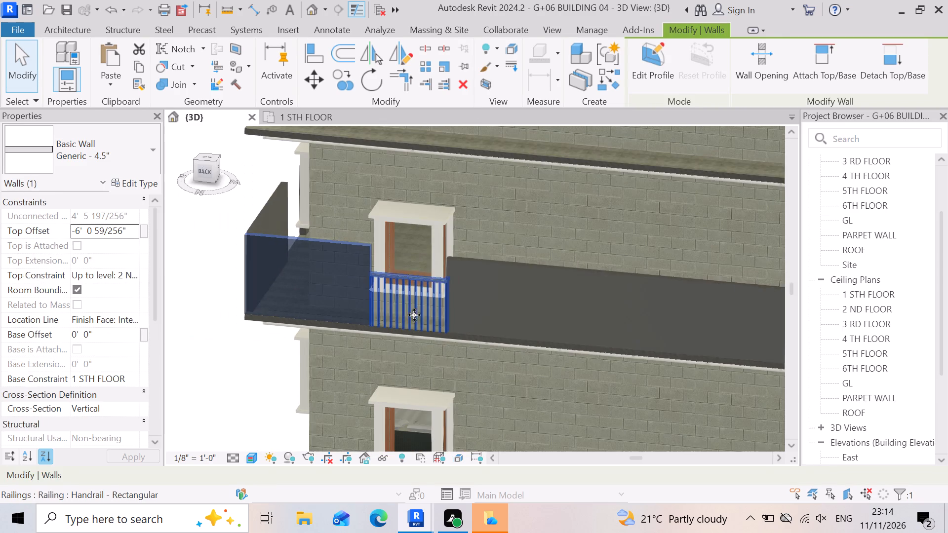
ctrl+click(571, 319)
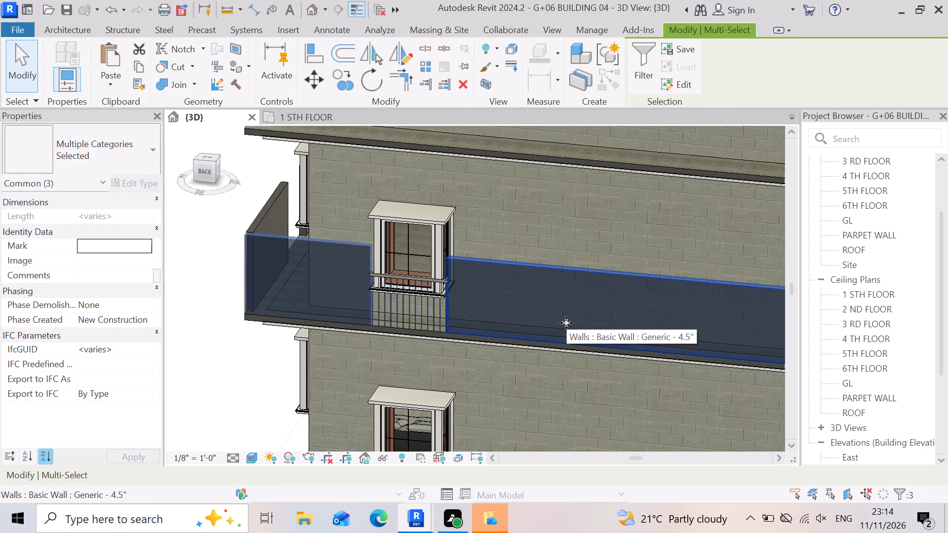
scroll(413, 351, down, 8)
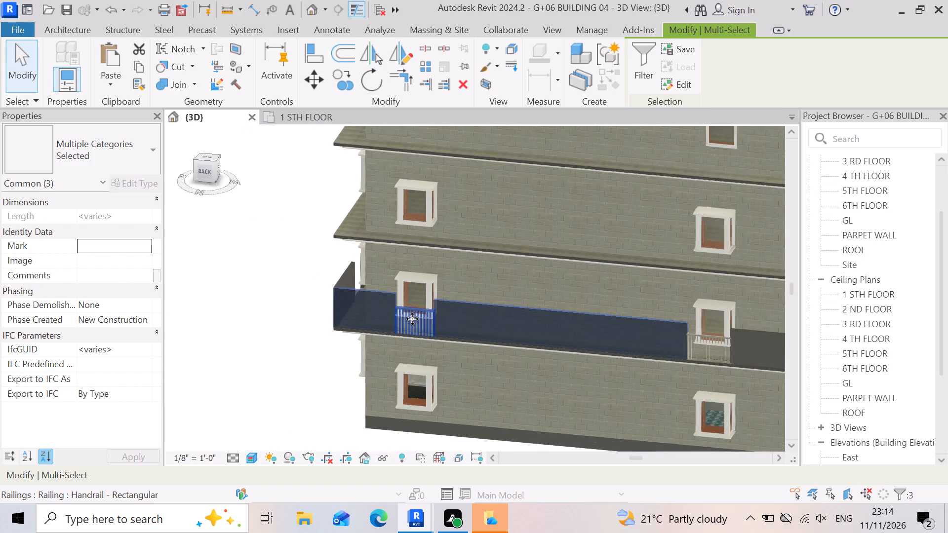
scroll(740, 330, up, 10)
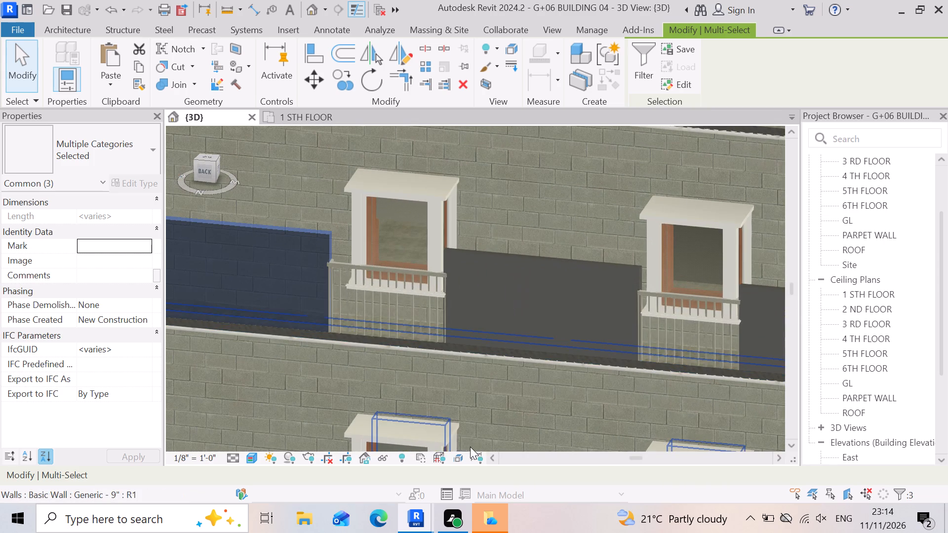
ctrl+click(374, 302)
scroll(369, 305, down, 4)
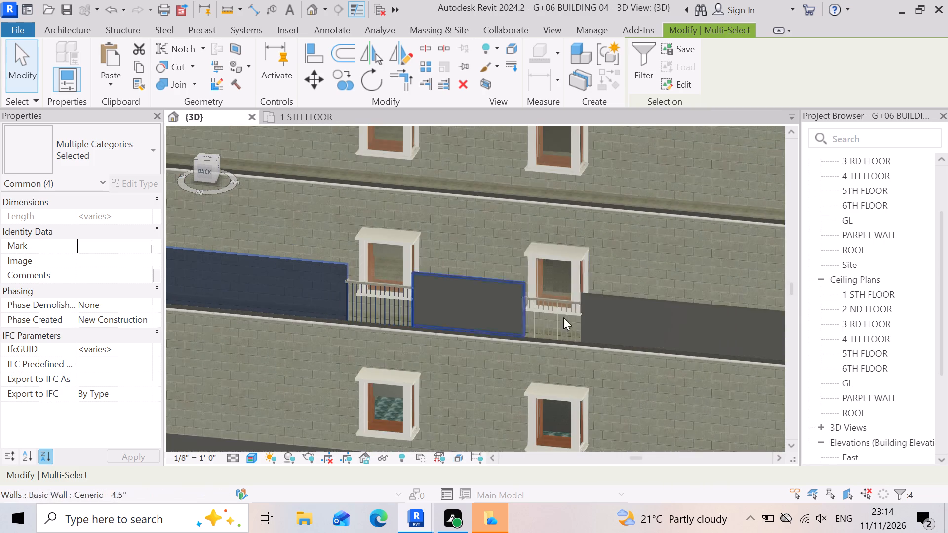
scroll(571, 314, up, 5)
ctrl+click(394, 280)
scroll(322, 304, down, 4)
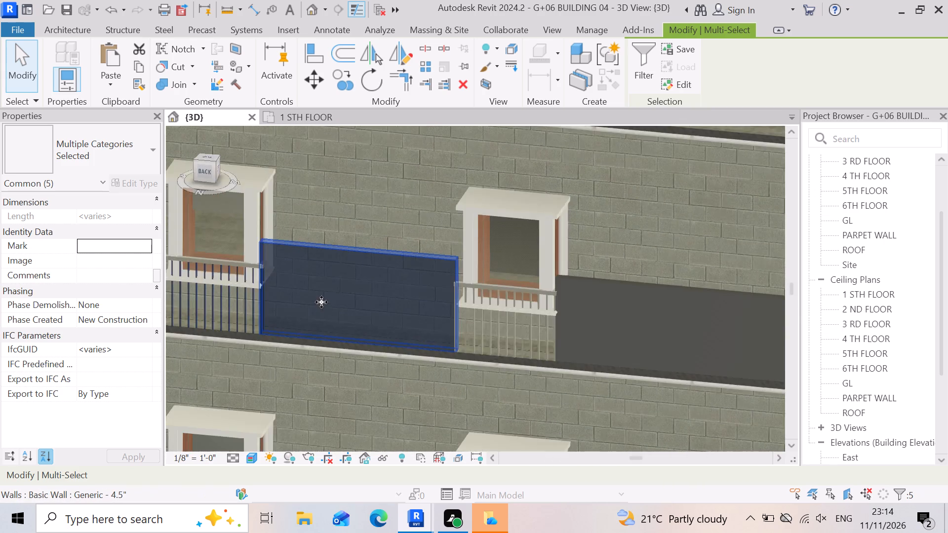
scroll(430, 327, up, 5)
ctrl+click(442, 325)
scroll(439, 323, down, 2)
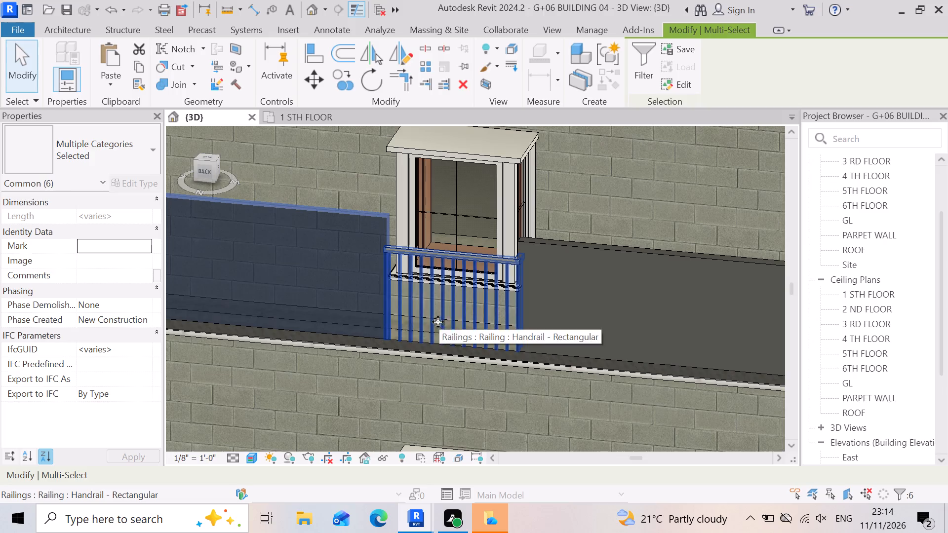
scroll(438, 322, down, 4)
scroll(539, 358, up, 3)
ctrl+click(526, 315)
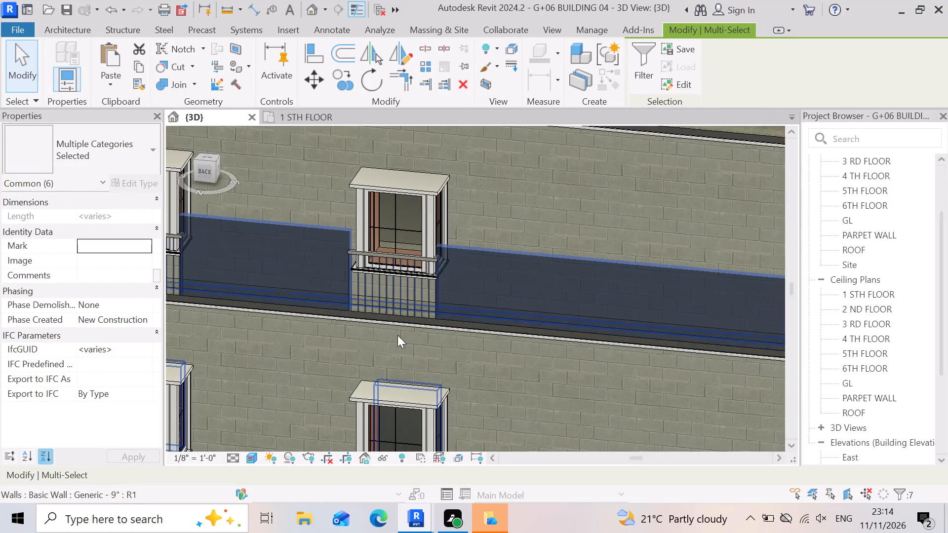
scroll(396, 334, down, 8)
scroll(566, 337, up, 7)
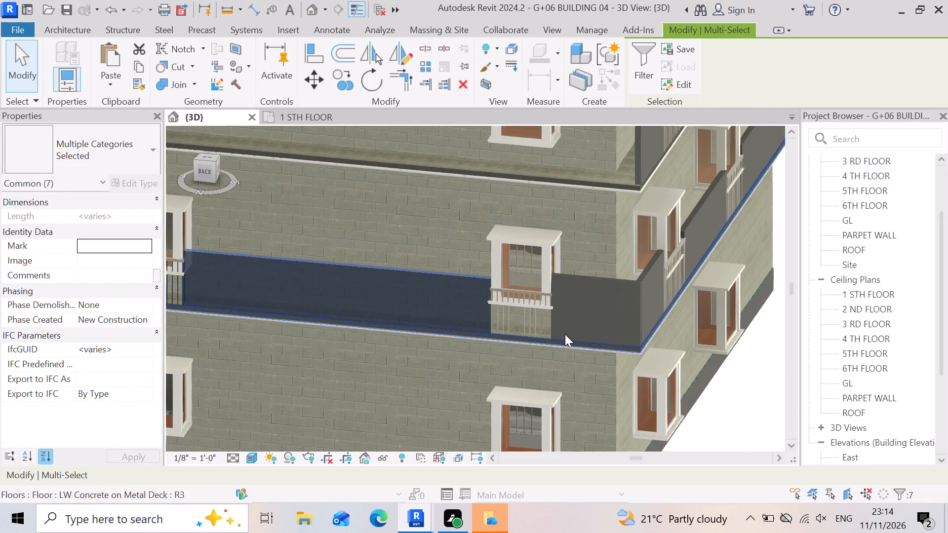
scroll(521, 358, up, 5)
ctrl+click(513, 305)
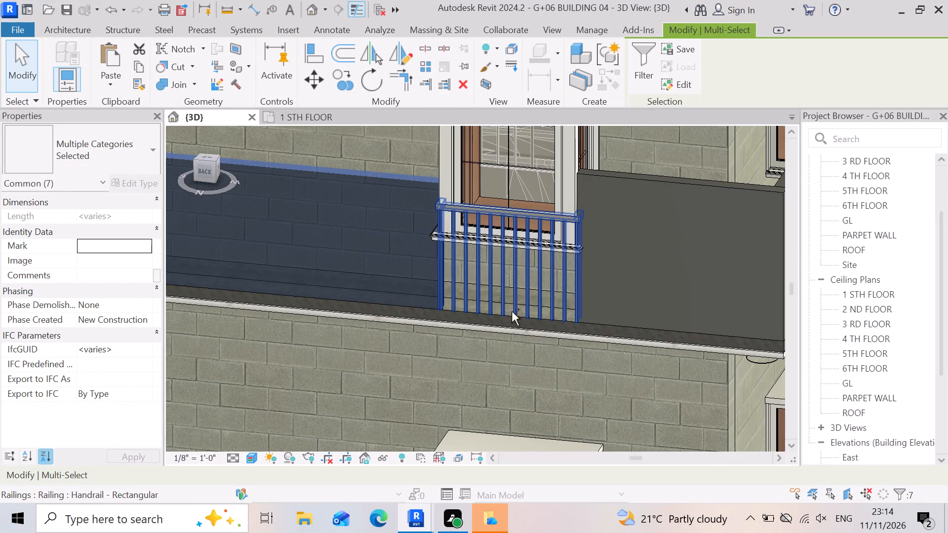
scroll(506, 318, down, 4)
scroll(592, 369, up, 3)
ctrl+click(632, 244)
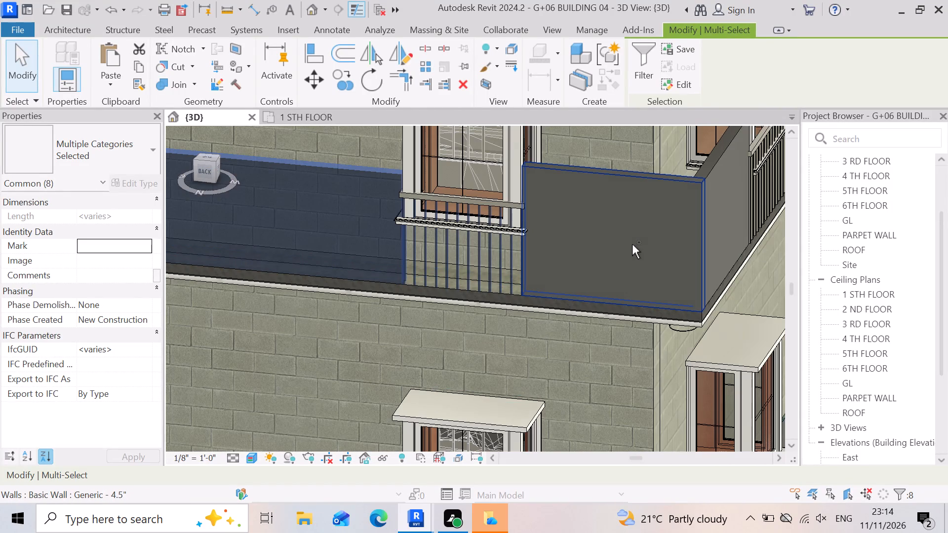
scroll(627, 301, down, 13)
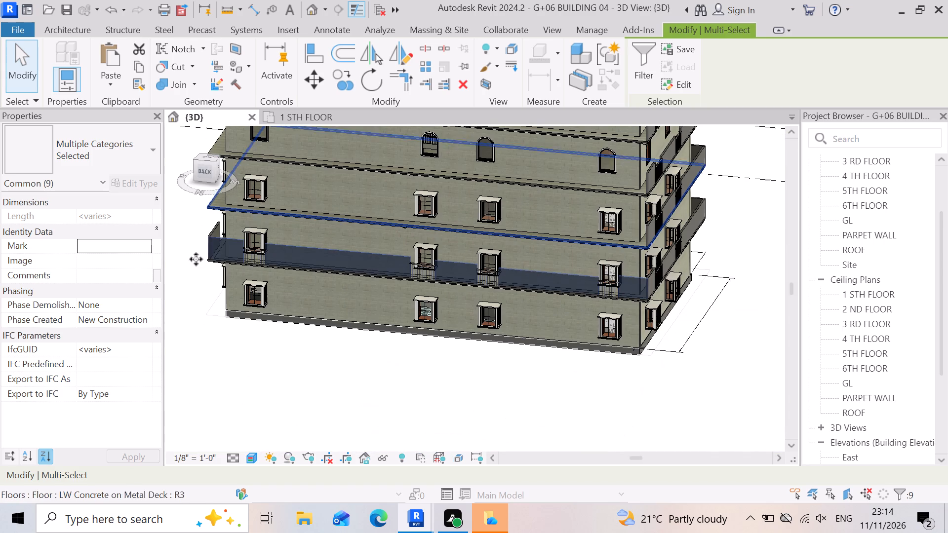
click(139, 71)
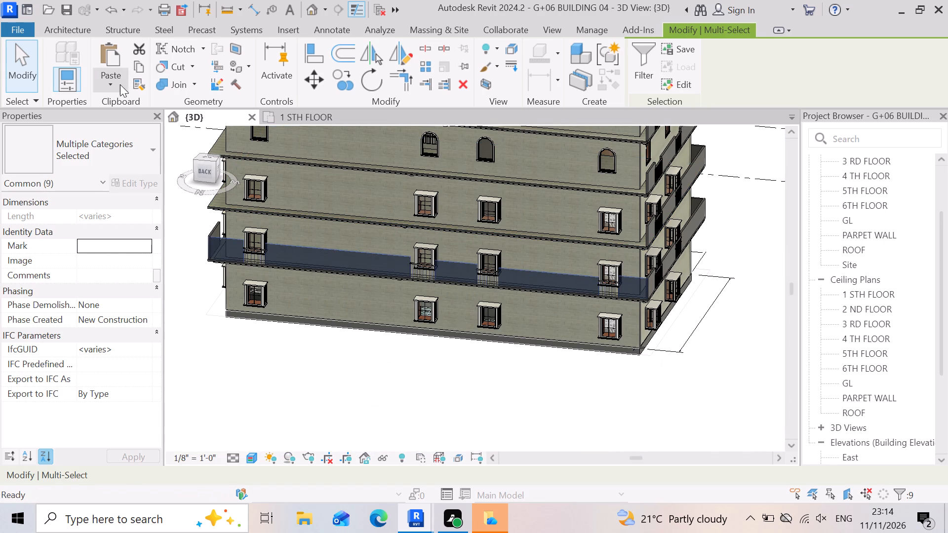
click(110, 87)
click(149, 149)
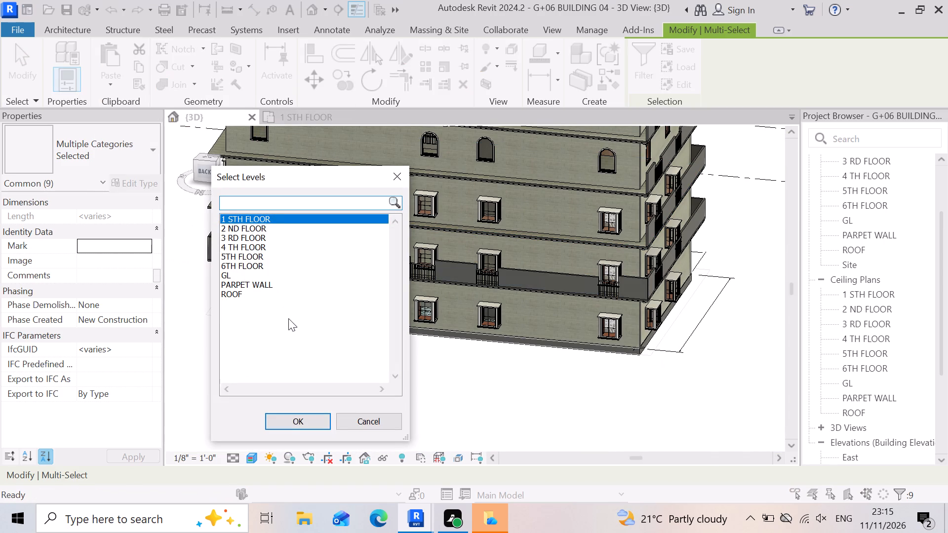
click(274, 225)
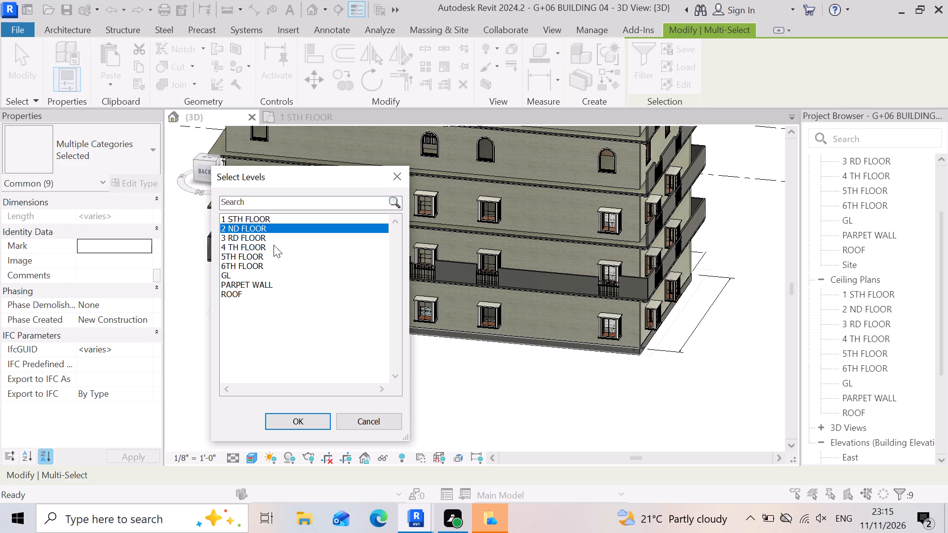
ctrl+click(248, 237)
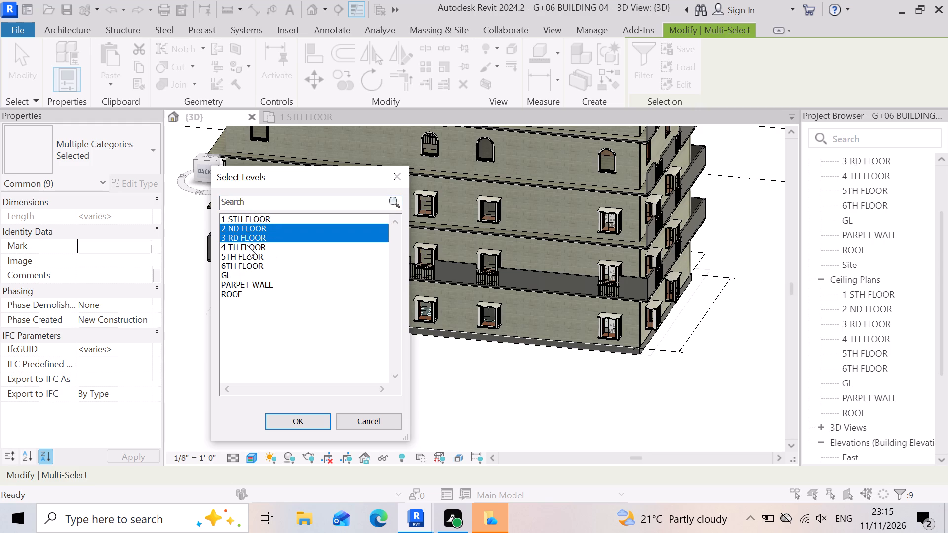
ctrl+click(247, 245)
ctrl+click(244, 256)
ctrl+click(243, 261)
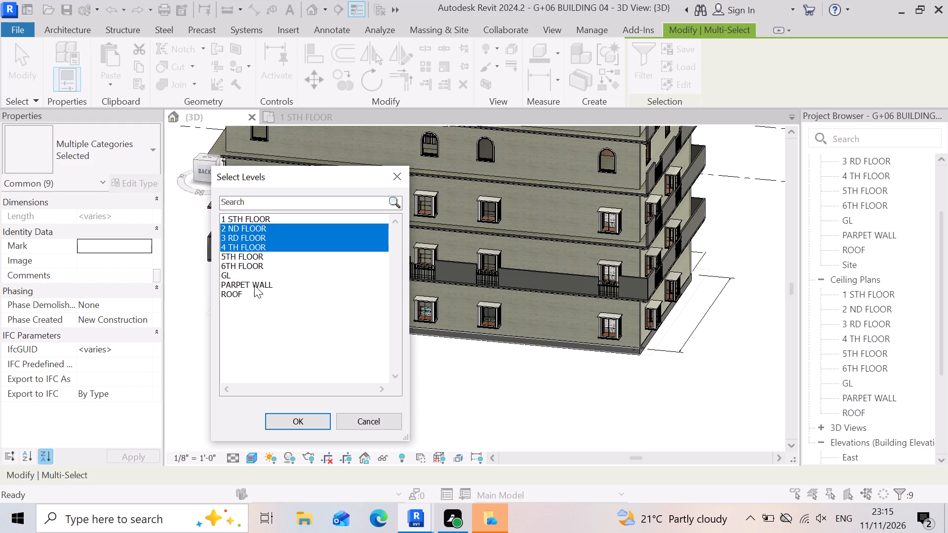
ctrl+click(256, 258)
ctrl+click(252, 265)
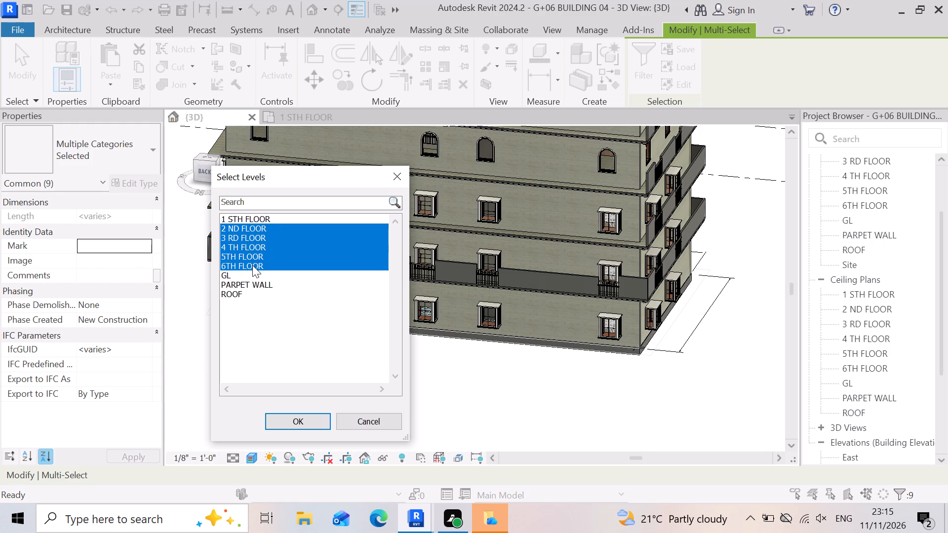
click(309, 422)
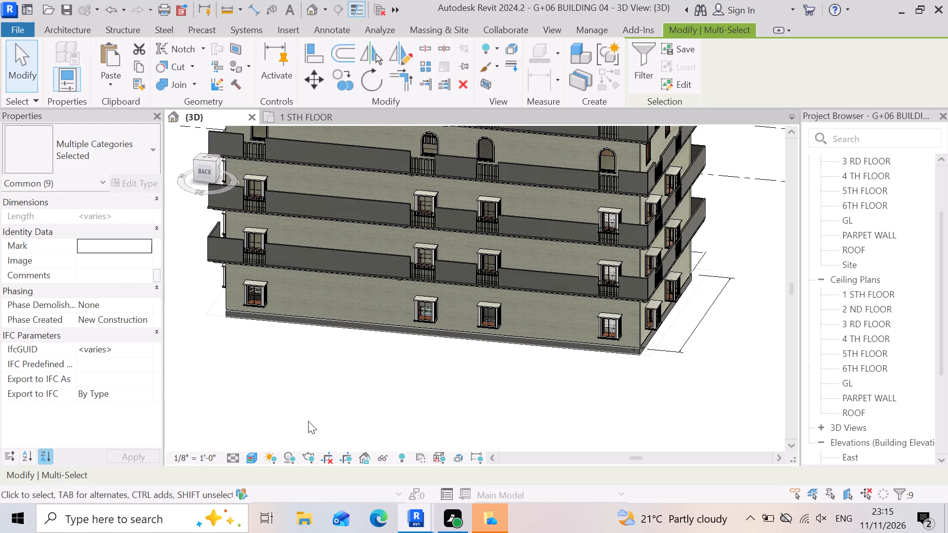
Examine the copied parapet walls and railings on the upper floors along the back facade and around the adjoining left-facade corner.
scroll(579, 406, down, 8)
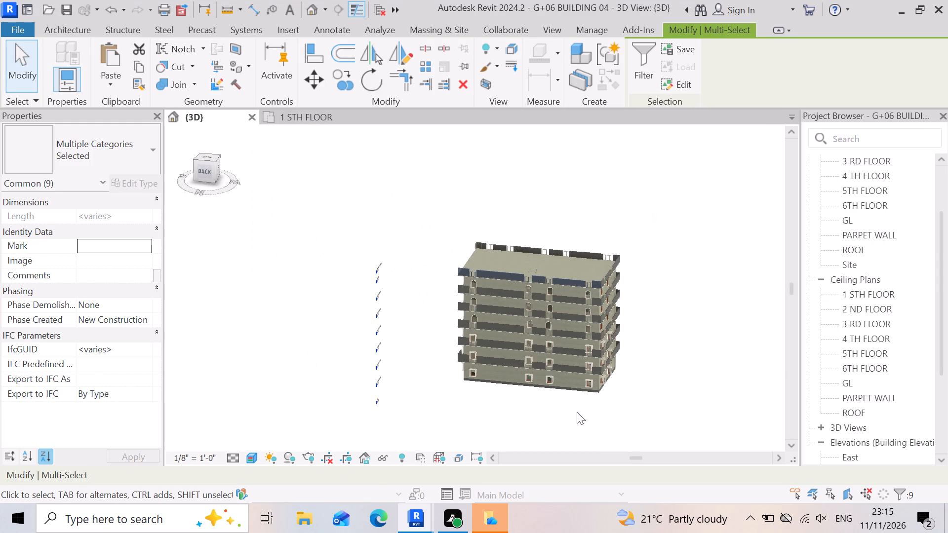
scroll(567, 329, up, 3)
scroll(591, 282, up, 6)
scroll(607, 244, up, 4)
scroll(516, 288, down, 4)
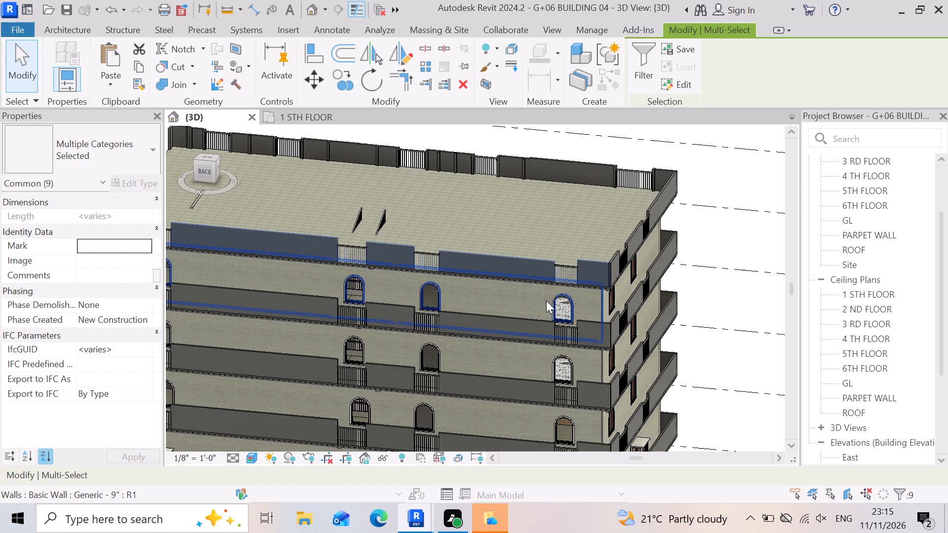
scroll(584, 305, down, 7)
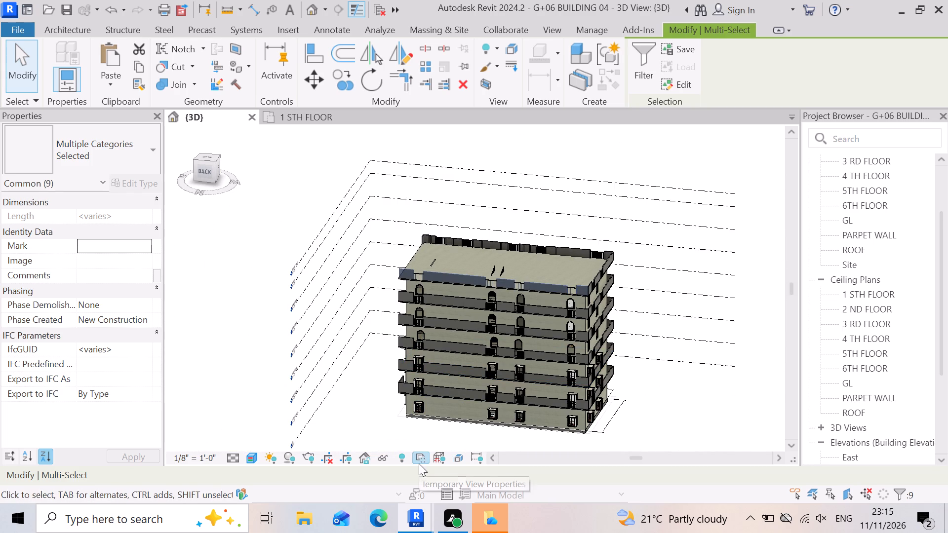
scroll(706, 218, up, 10)
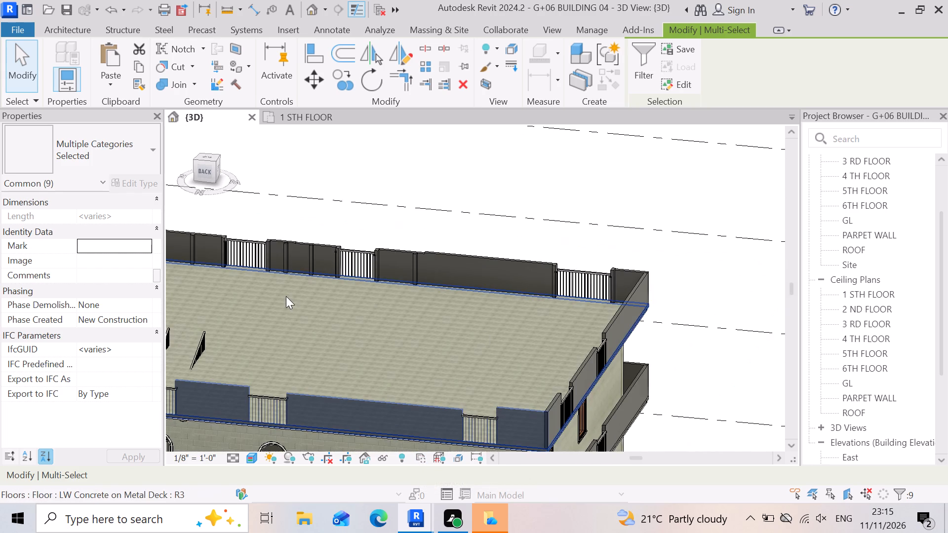
scroll(459, 212, down, 7)
scroll(509, 294, up, 3)
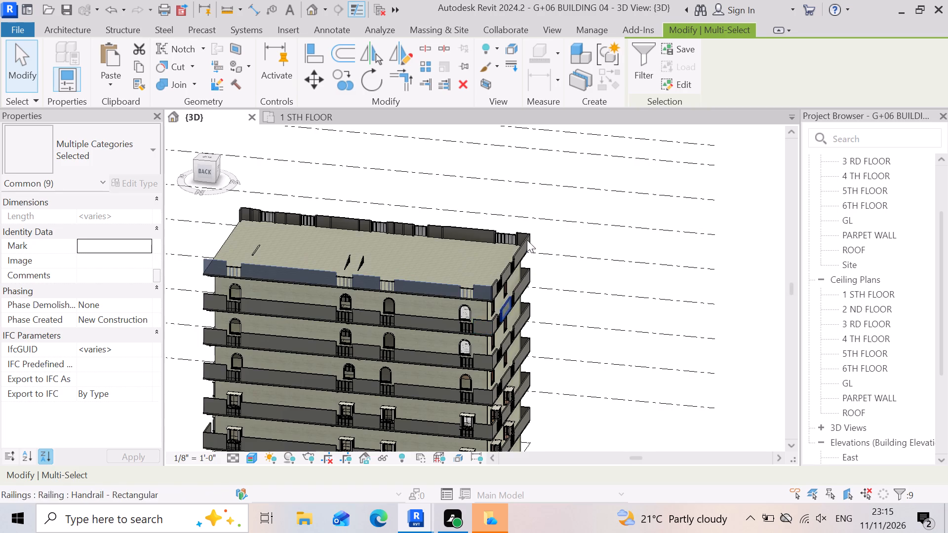
scroll(527, 240, up, 7)
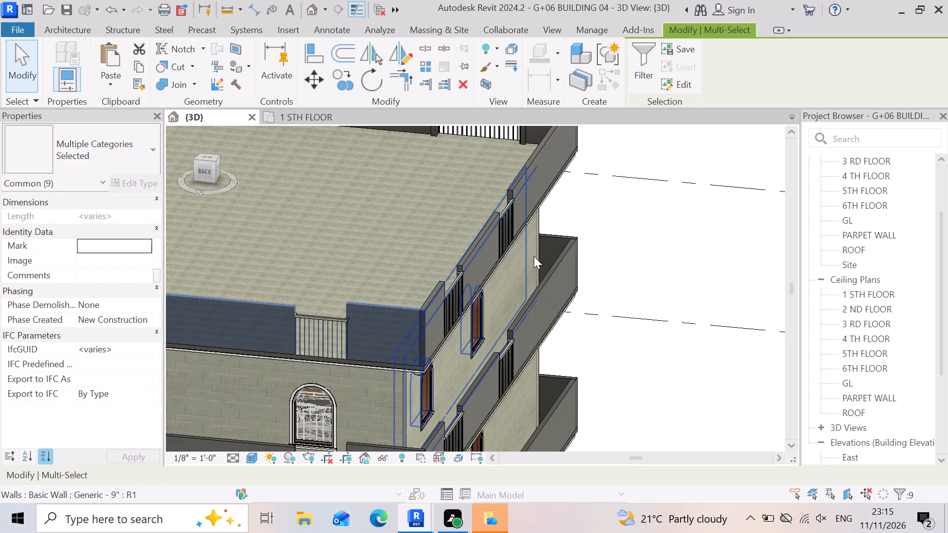
scroll(539, 246, down, 7)
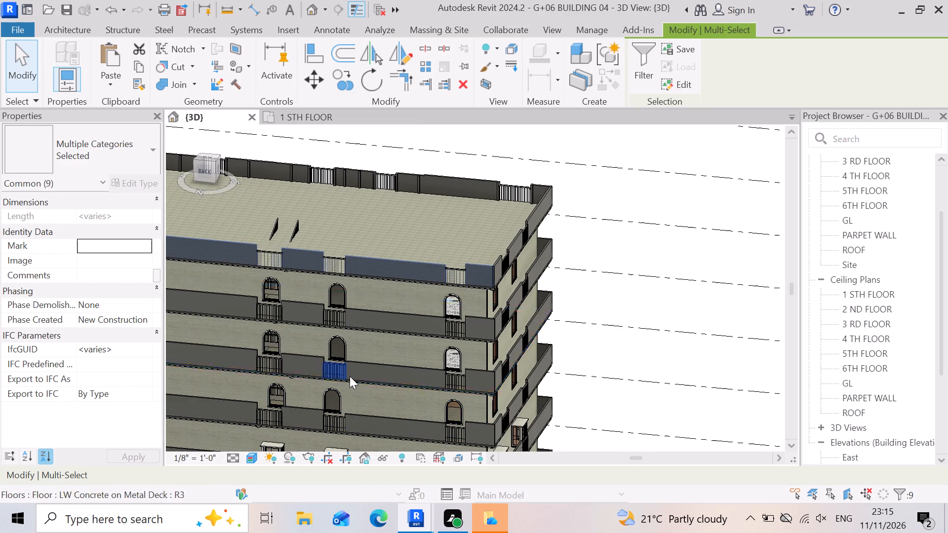
Examine the 1 STH FLOOR parapet walls and railings along the right facade for missing pieces.
shift+middle_drag(346, 332, 452, 321)
scroll(596, 250, down, 3)
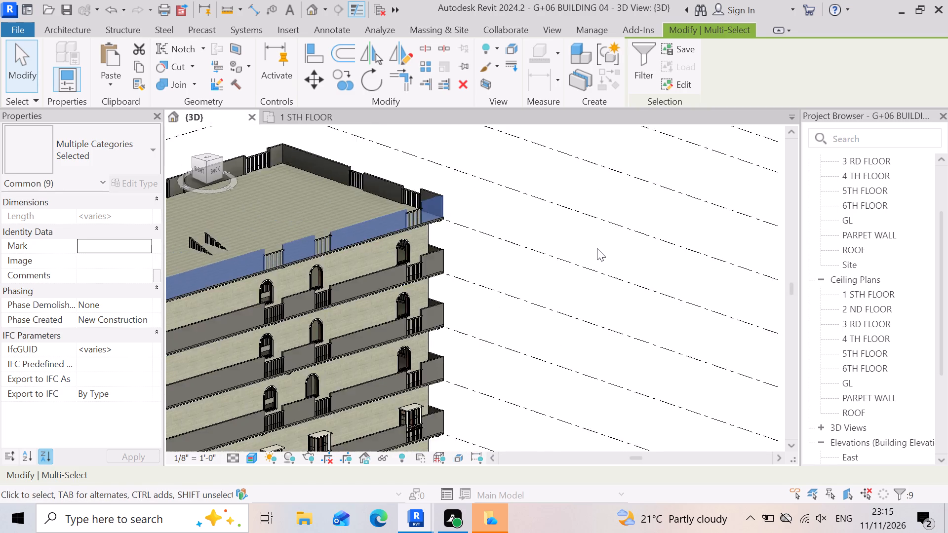
scroll(597, 248, down, 3)
shift+middle_drag(256, 415, 340, 421)
scroll(342, 425, up, 2)
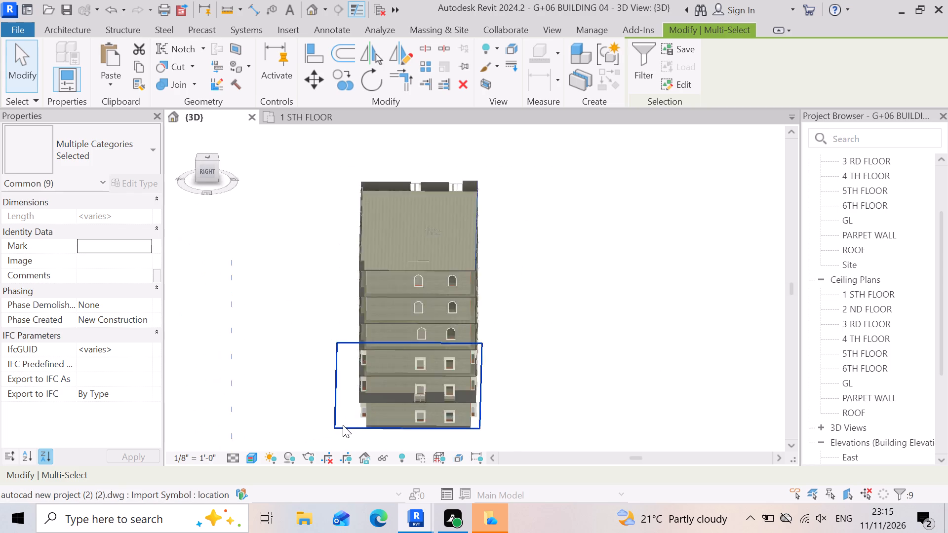
scroll(343, 425, up, 3)
shift+middle_drag(382, 432, 376, 388)
shift+scroll(382, 416, up, 1)
shift+right_drag(389, 361, 376, 388)
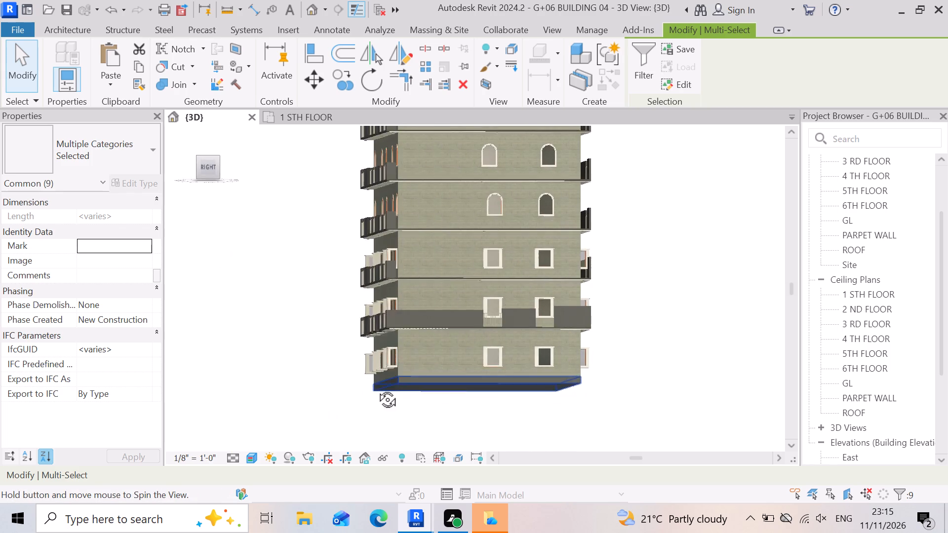
shift+middle_drag(376, 388, 376, 390)
shift+right_drag(376, 388, 376, 390)
scroll(379, 375, up, 9)
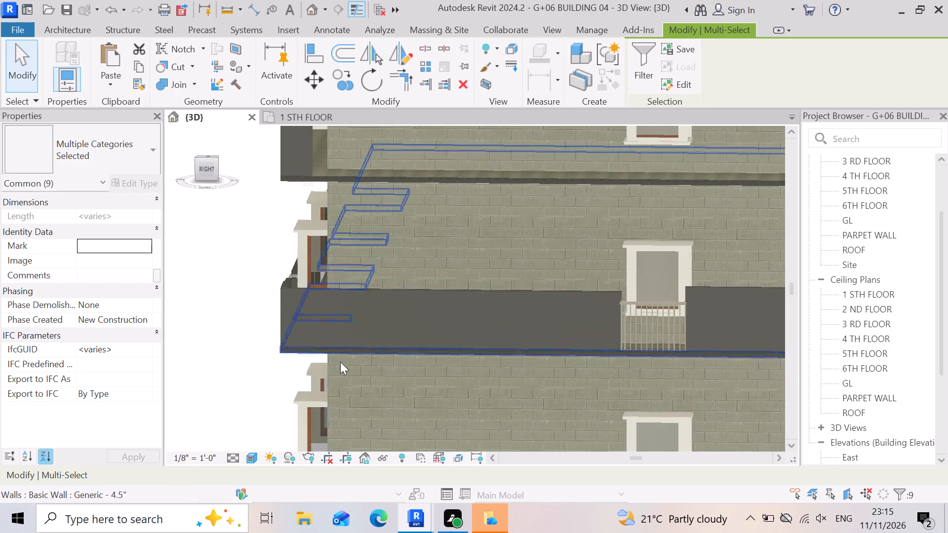
click(377, 336)
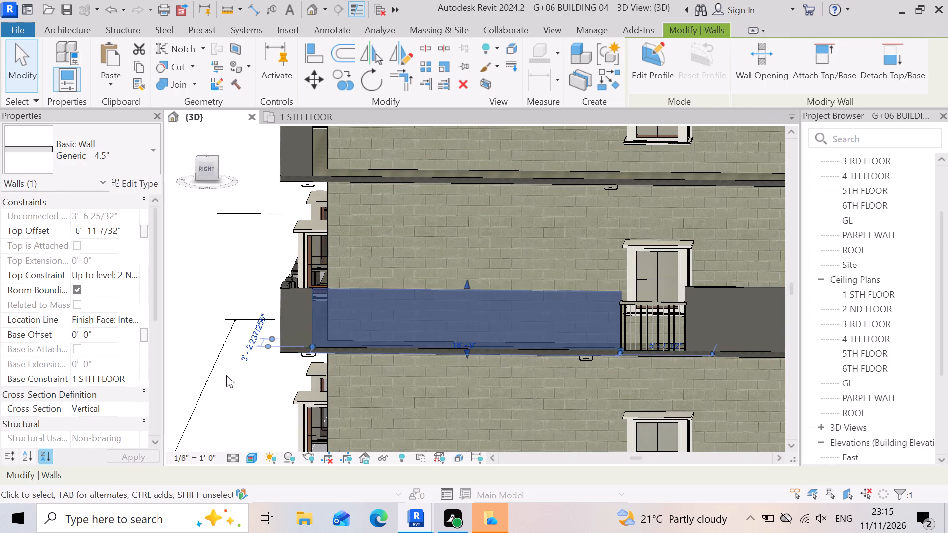
scroll(272, 355, up, 4)
scroll(297, 321, up, 2)
scroll(254, 335, down, 4)
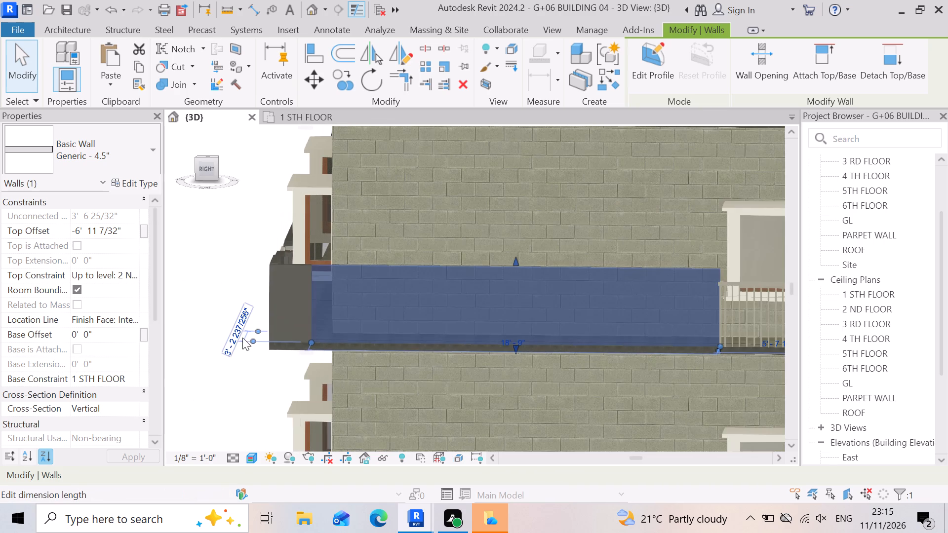
scroll(238, 338, down, 7)
scroll(419, 354, up, 3)
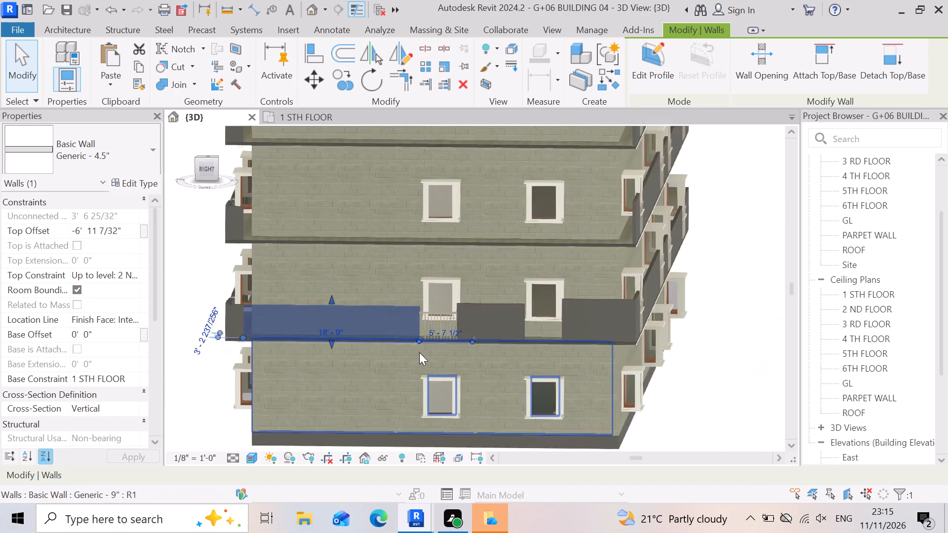
scroll(434, 364, up, 4)
scroll(555, 331, down, 1)
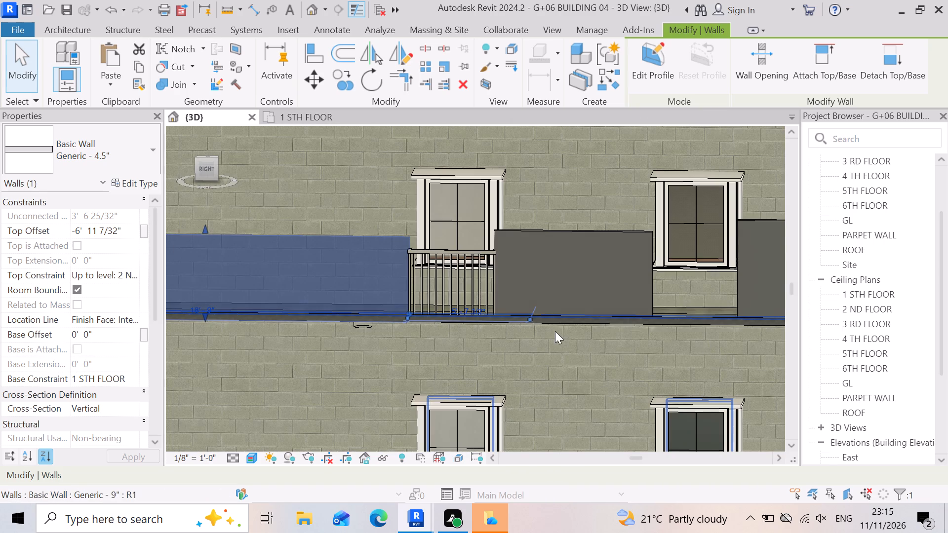
scroll(555, 331, down, 6)
scroll(651, 324, up, 7)
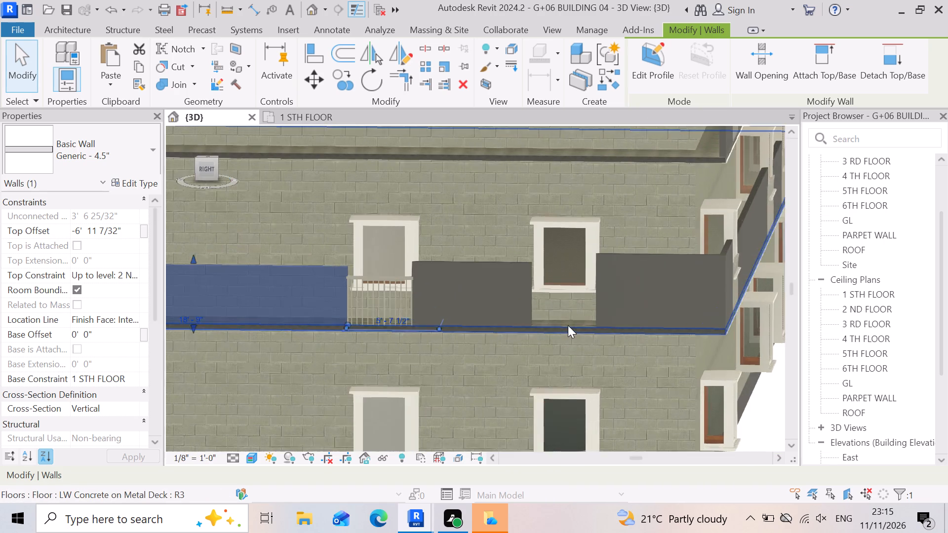
scroll(560, 332, down, 8)
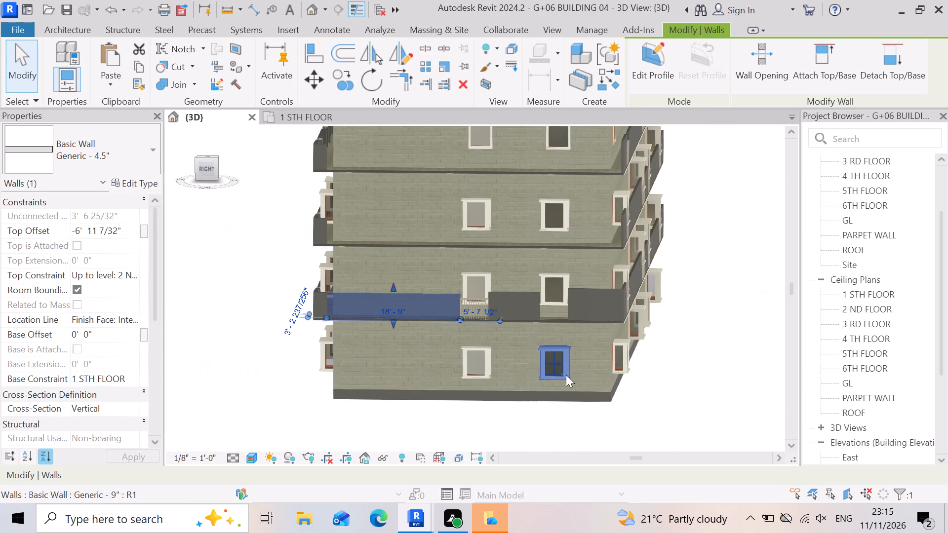
key(Escape)
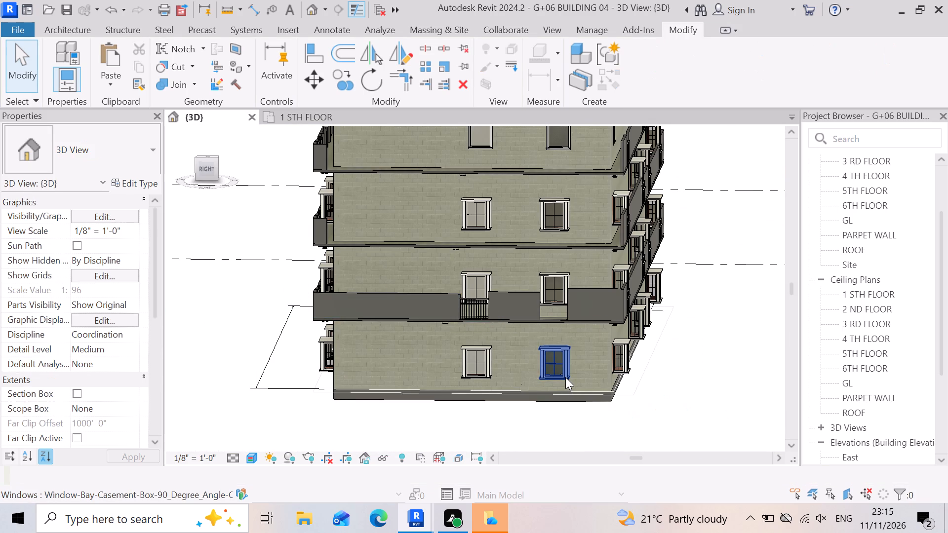
scroll(583, 329, up, 11)
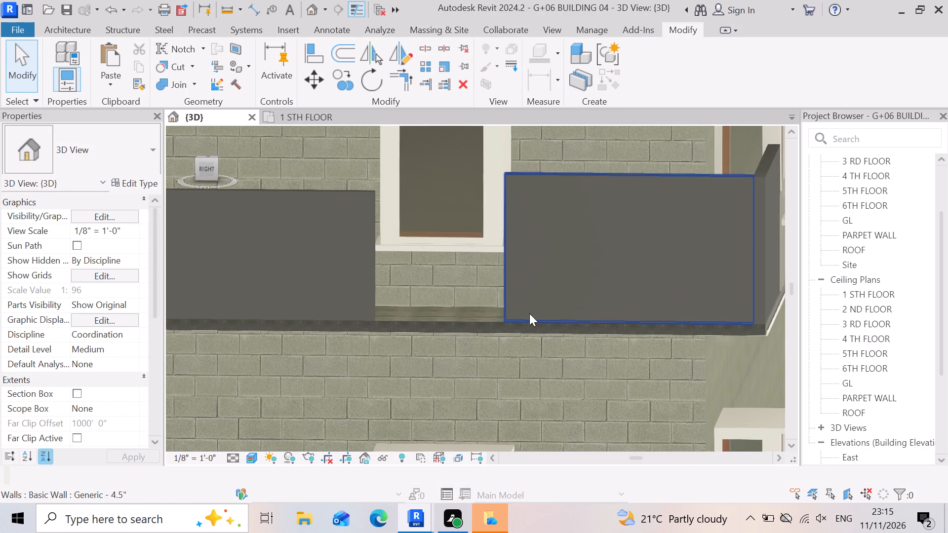
scroll(458, 347, down, 4)
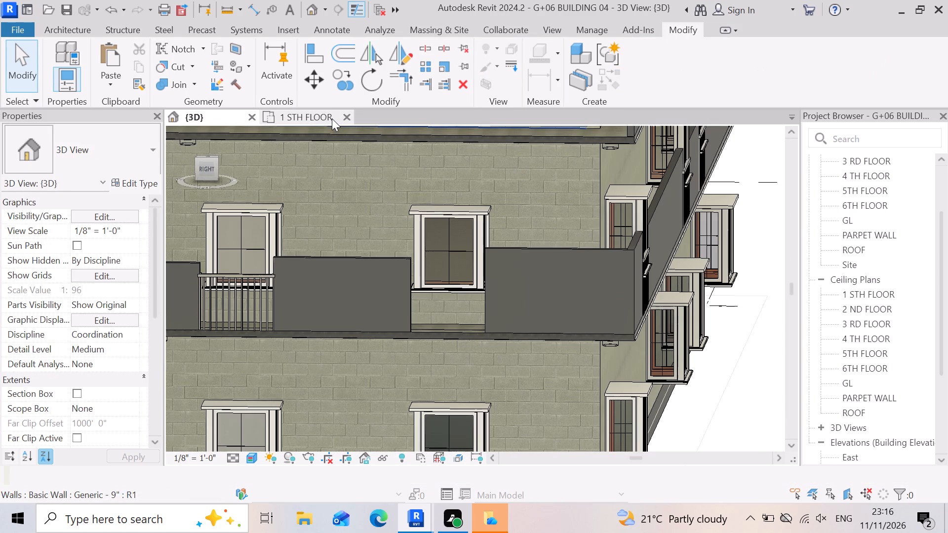
In the 1 STH FLOOR plan, start a Handrail - Rectangular railing at the right facade's open window gap with a 4 1/2" segment across the parapet end.
click(316, 115)
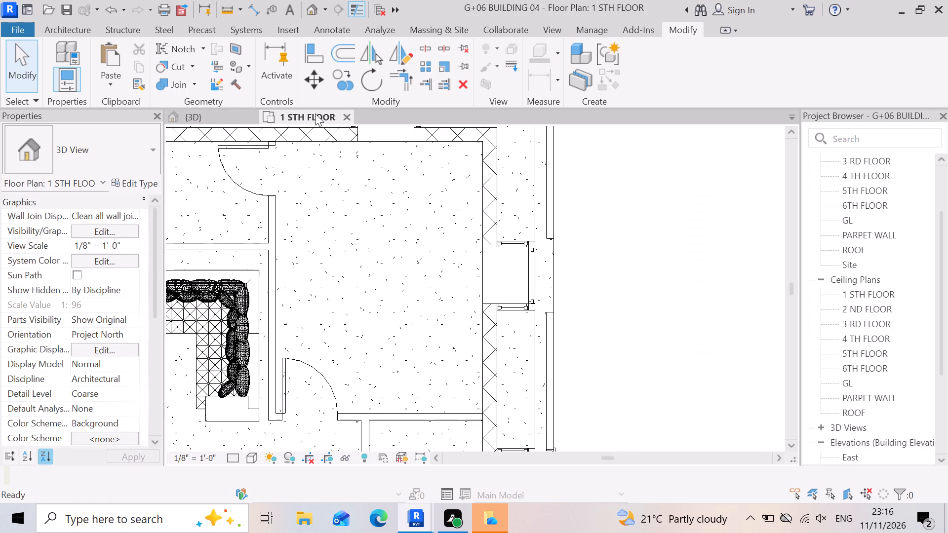
scroll(622, 339, down, 7)
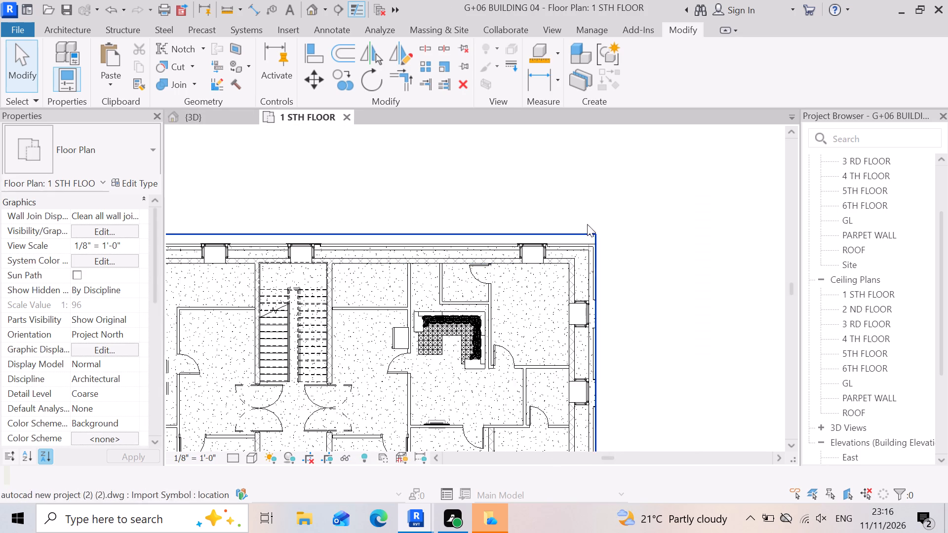
scroll(589, 221, down, 2)
scroll(592, 337, up, 13)
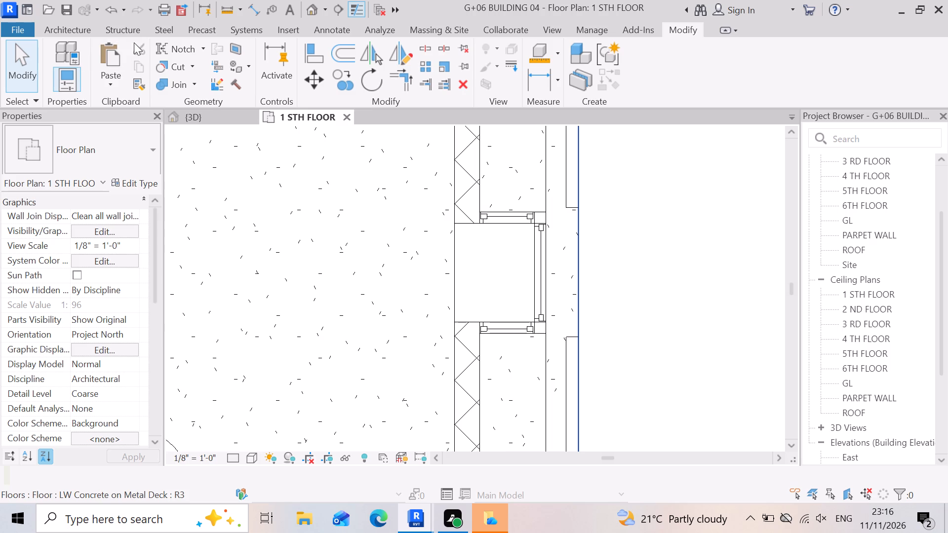
click(61, 33)
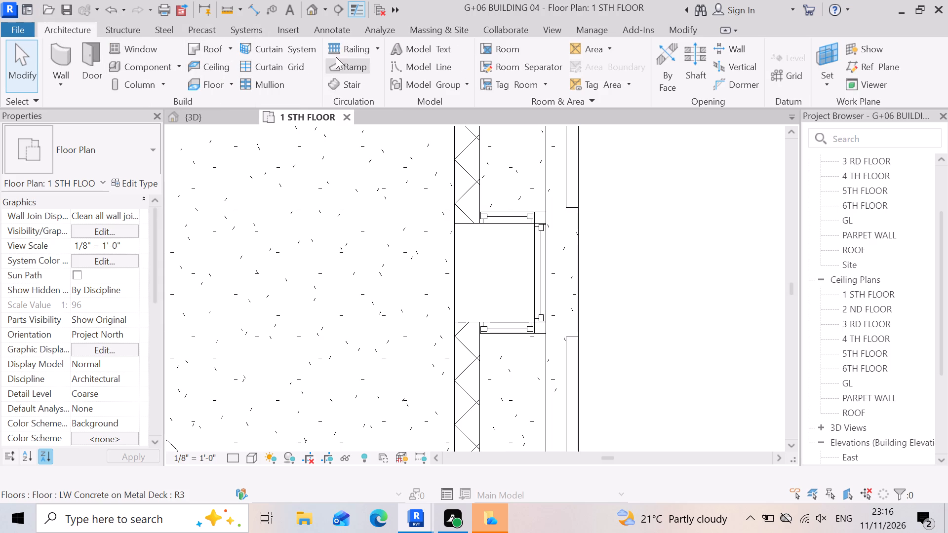
click(341, 52)
scroll(615, 244, up, 3)
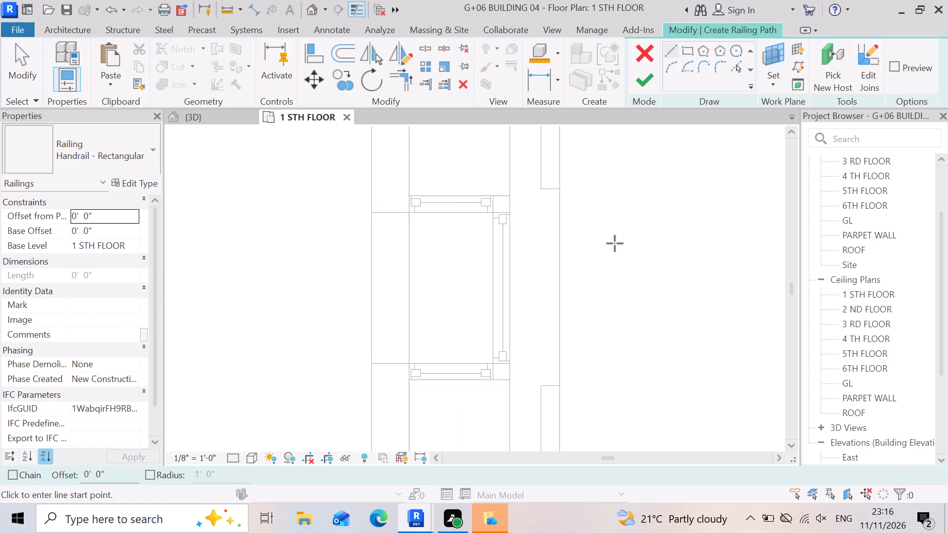
scroll(615, 243, up, 1)
click(527, 184)
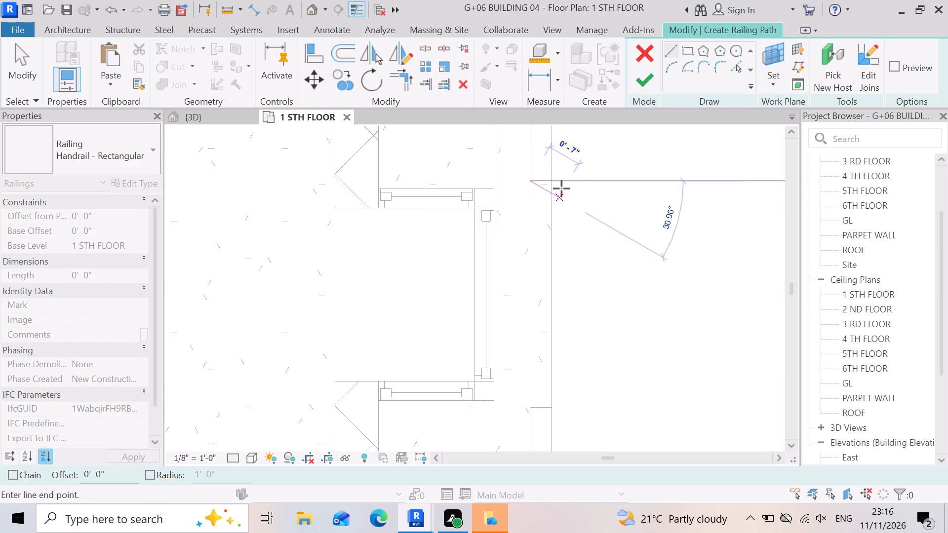
scroll(561, 184, up, 5)
click(543, 178)
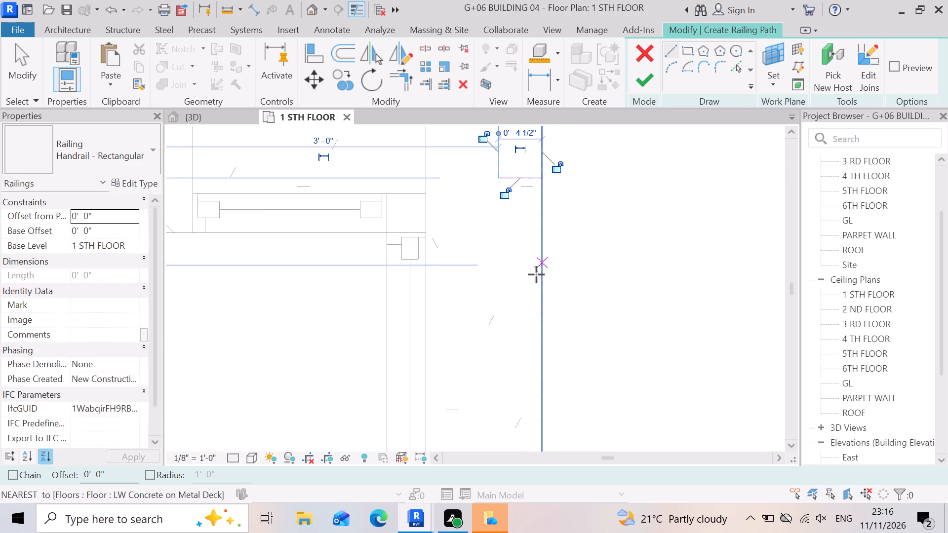
Continue the railing path 3'-11" along the slab edge, return it 4 1/2" across the opposite parapet end, and finish the railing.
scroll(543, 188, up, 3)
click(543, 172)
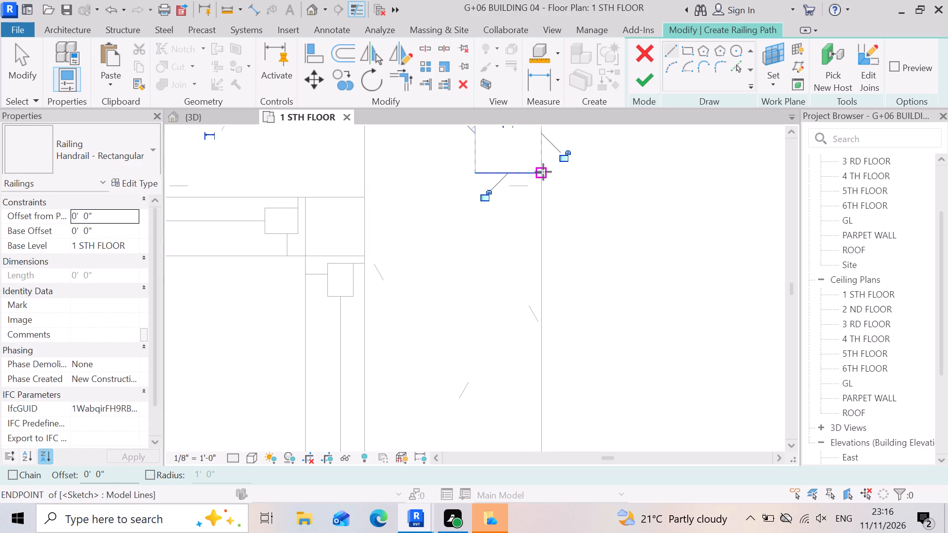
scroll(543, 172, down, 5)
scroll(535, 265, down, 5)
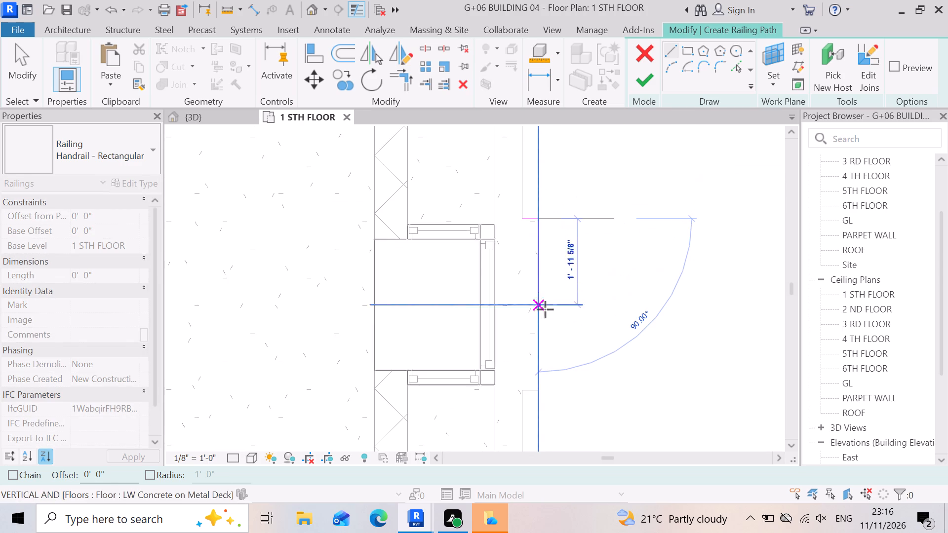
scroll(540, 401, up, 5)
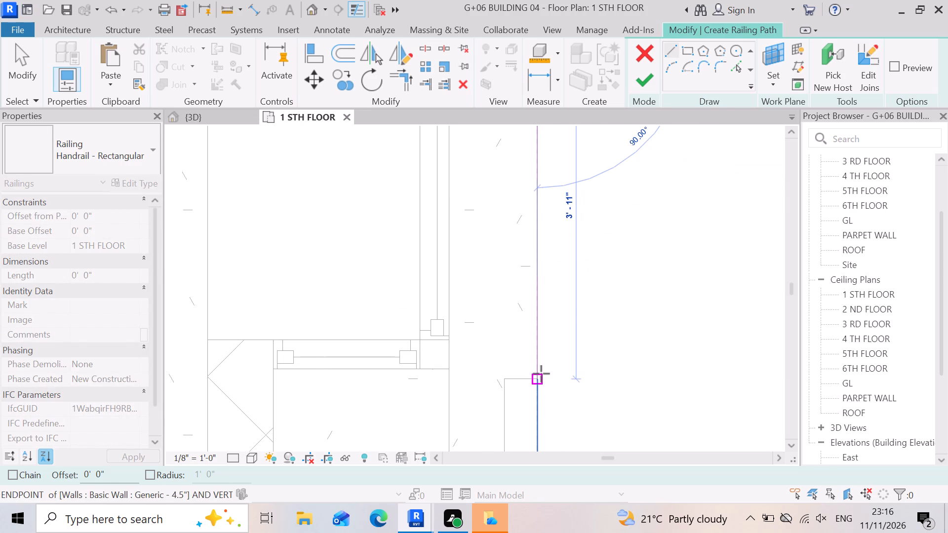
click(541, 374)
scroll(536, 411, up, 6)
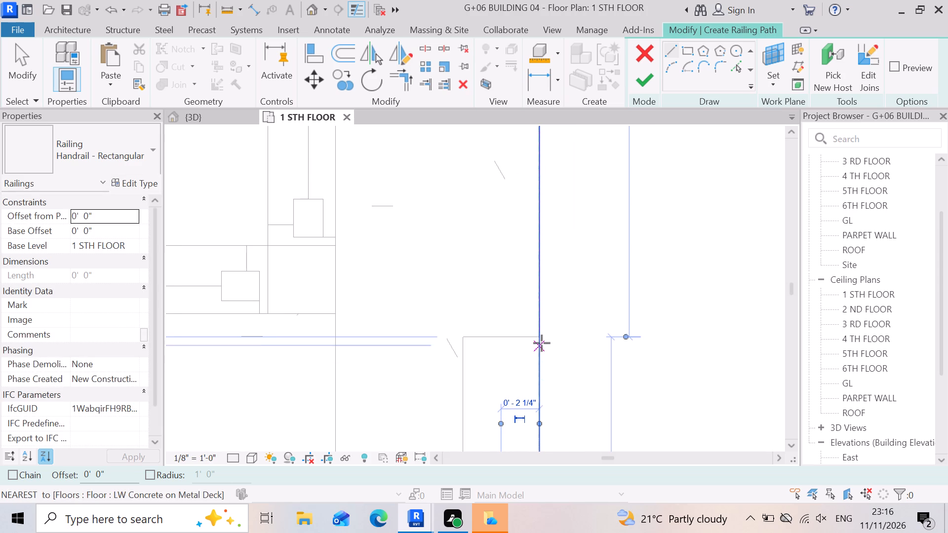
click(543, 338)
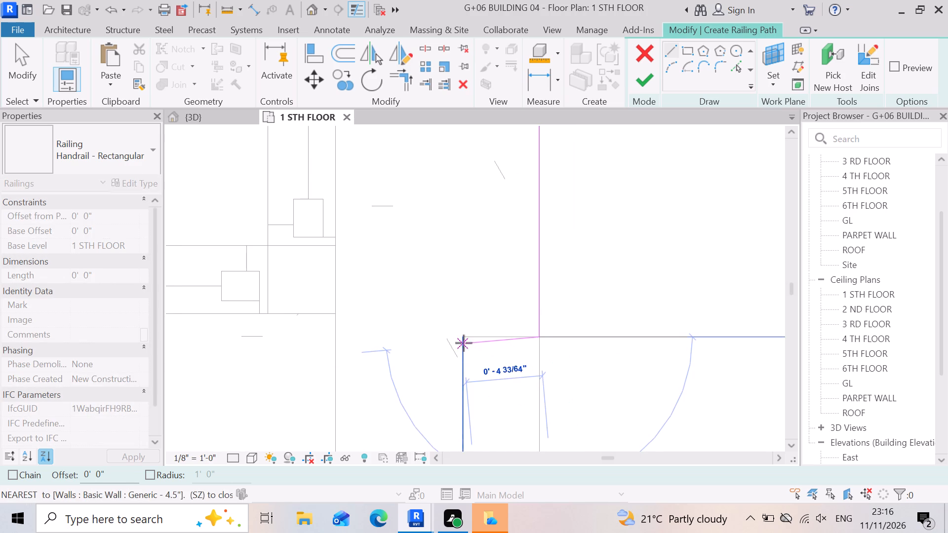
click(465, 341)
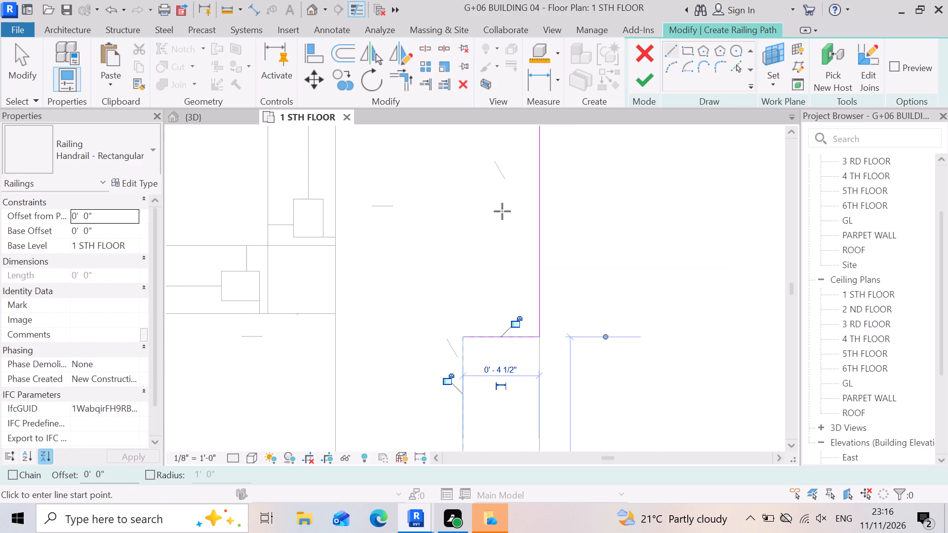
click(639, 76)
scroll(578, 306, down, 5)
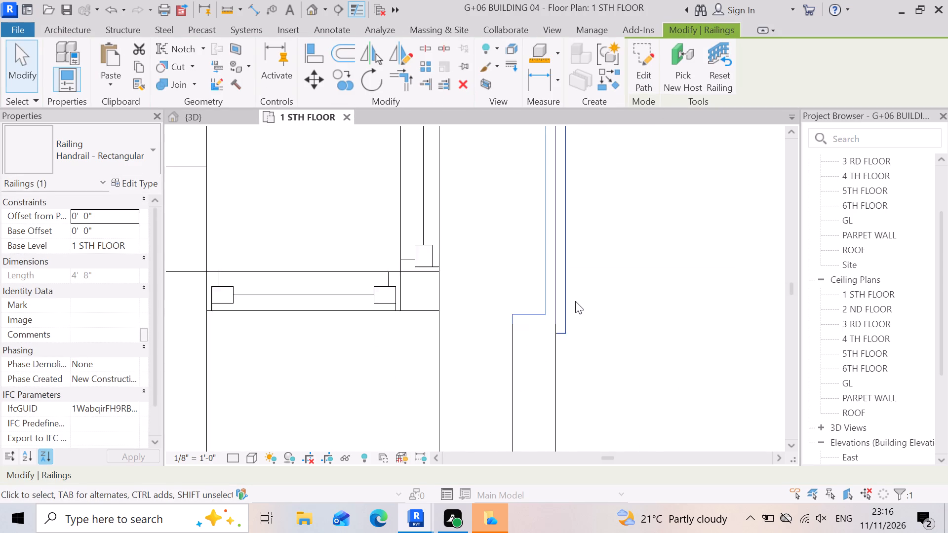
scroll(575, 301, down, 3)
Examine the new window railing and the adjoining 1 STH FLOOR parapet walls on the right facade in the 3D view.
click(211, 118)
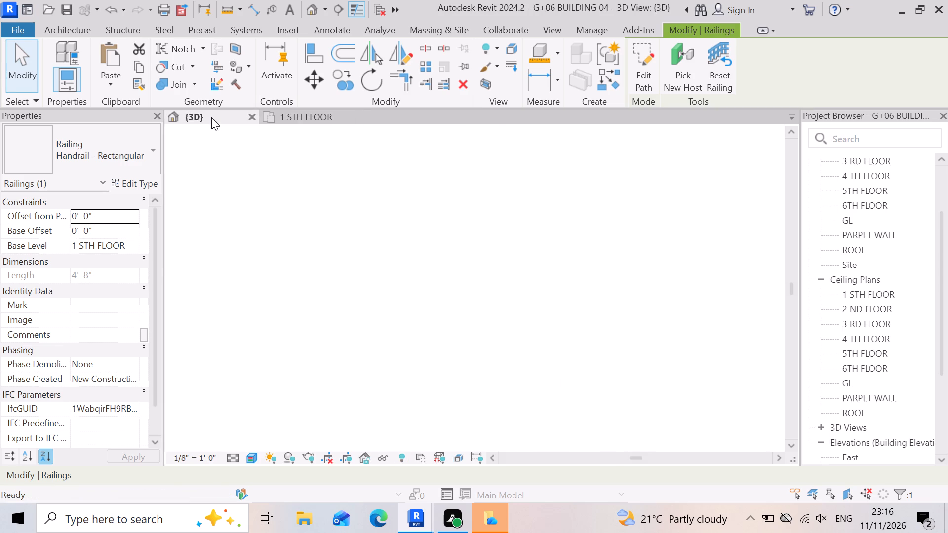
scroll(494, 327, down, 2)
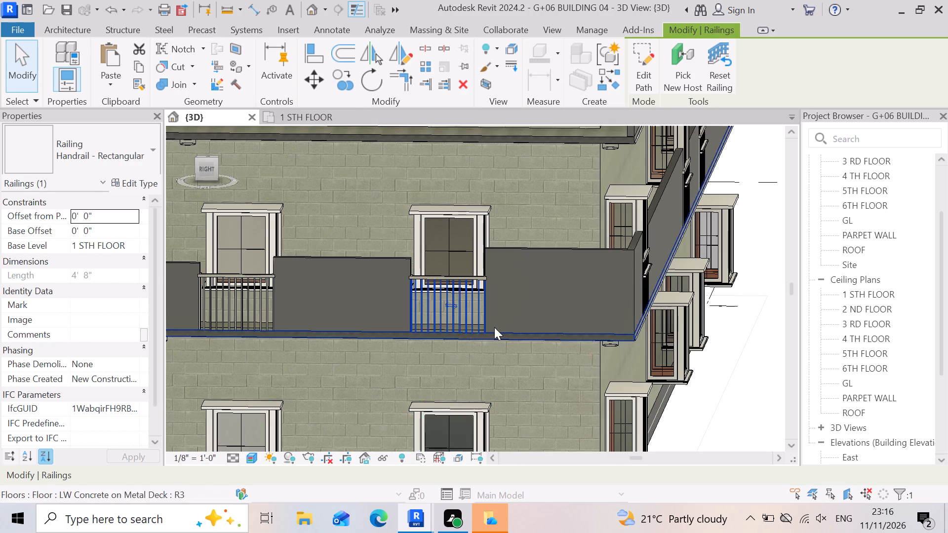
scroll(494, 327, down, 2)
click(675, 382)
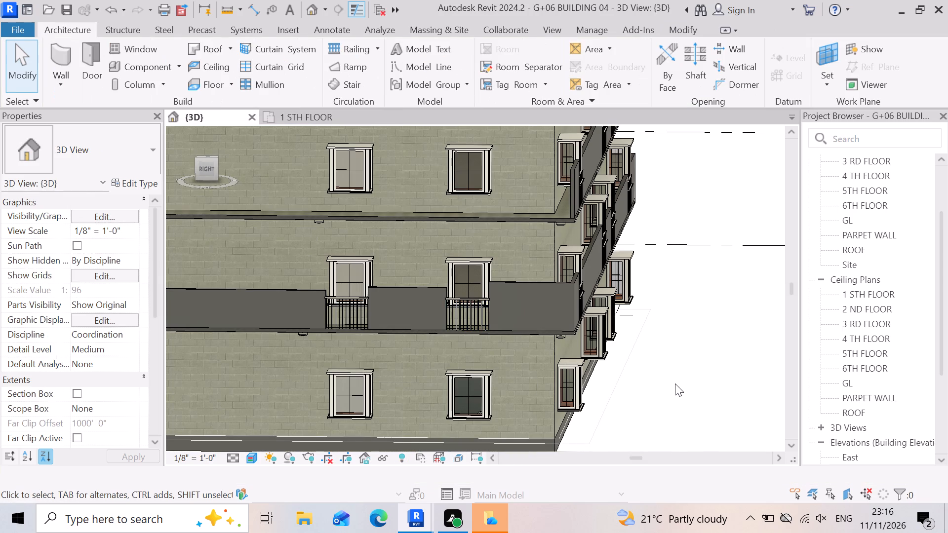
scroll(512, 359, up, 5)
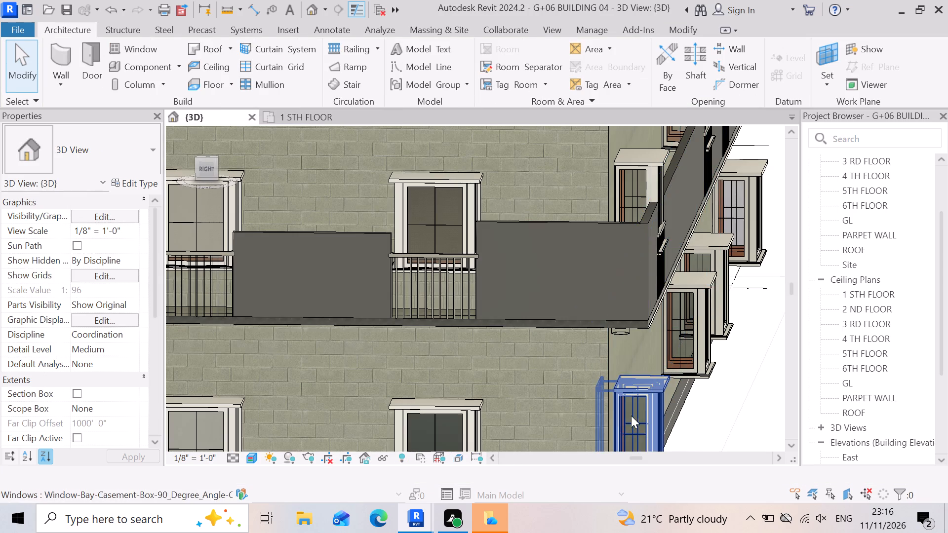
scroll(742, 398, down, 4)
scroll(747, 348, down, 4)
scroll(747, 393, up, 2)
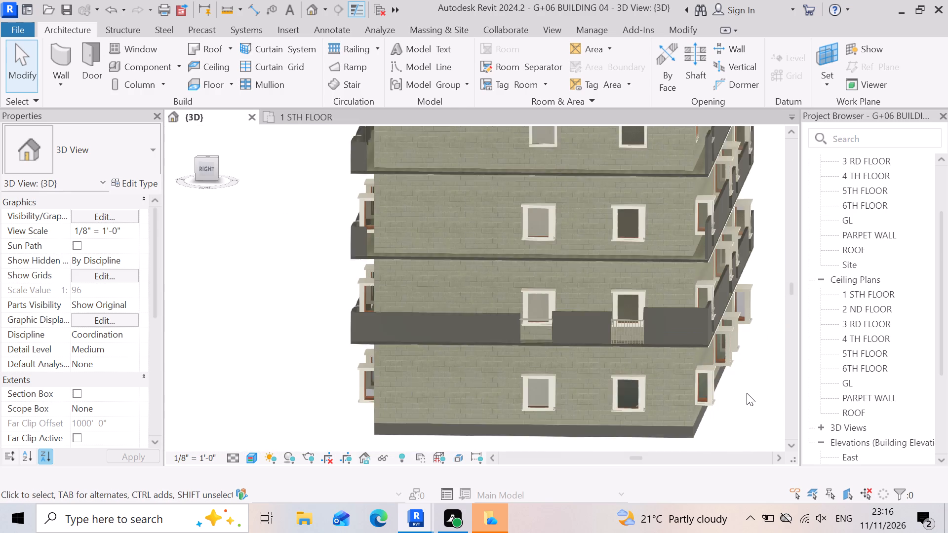
Copy the right facade's three 1 STH FLOOR parapet walls and two window railings, aligned to levels 2 ND FLOOR through 6TH FLOOR.
ctrl+click(666, 312)
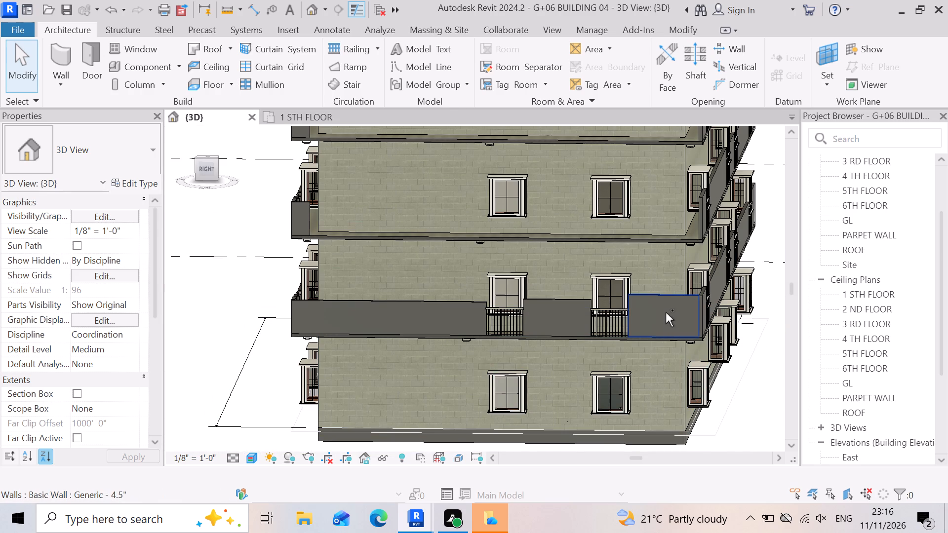
scroll(659, 345, up, 6)
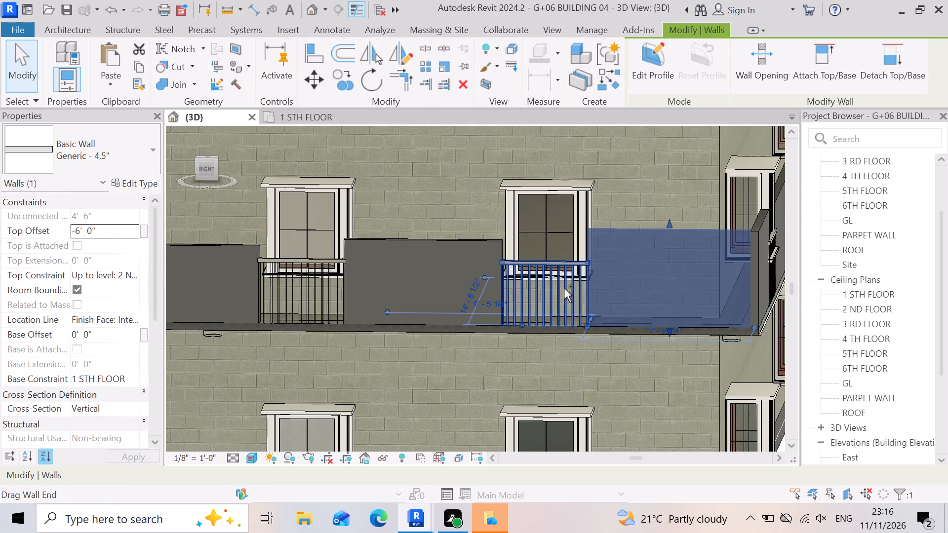
ctrl+click(563, 289)
ctrl+click(442, 284)
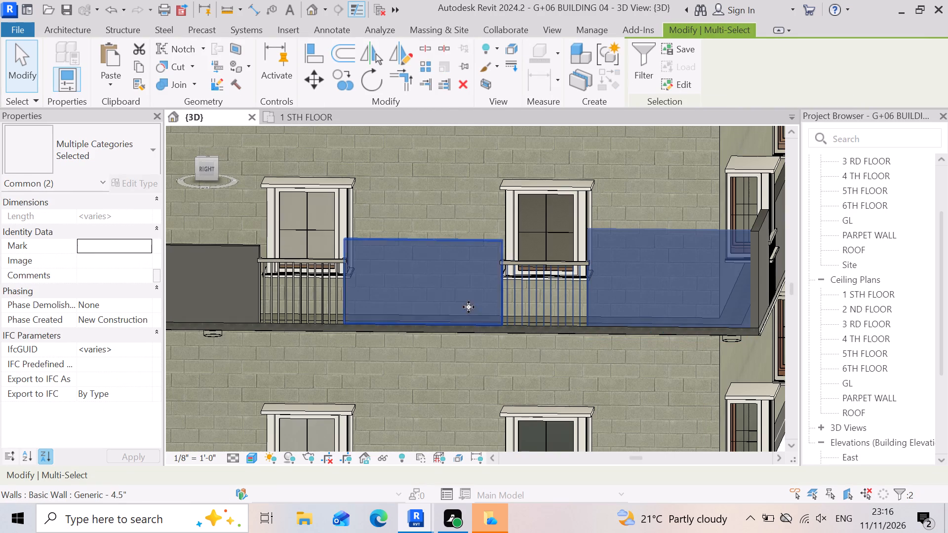
scroll(530, 329, down, 4)
scroll(331, 284, up, 6)
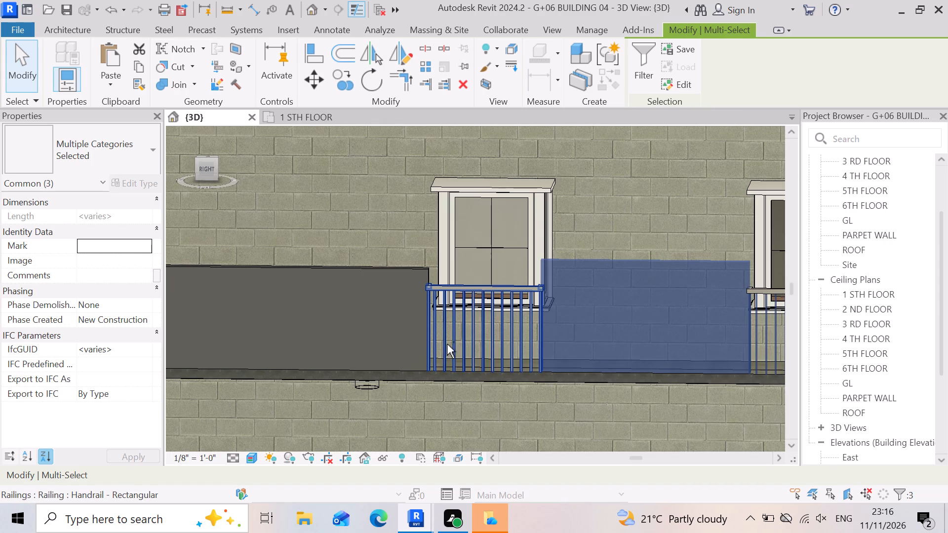
ctrl+click(451, 332)
scroll(558, 363, down, 4)
scroll(561, 55, up, 3)
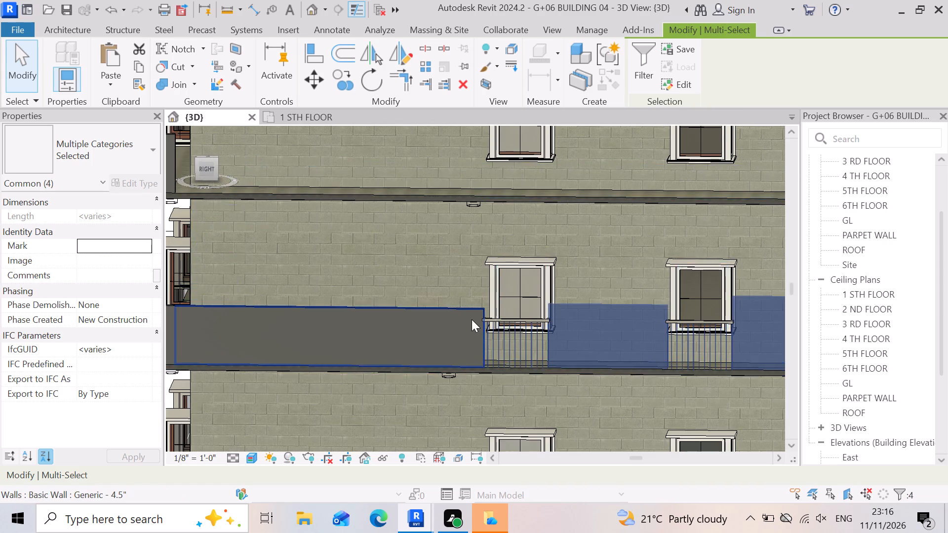
scroll(461, 361, up, 5)
ctrl+click(329, 320)
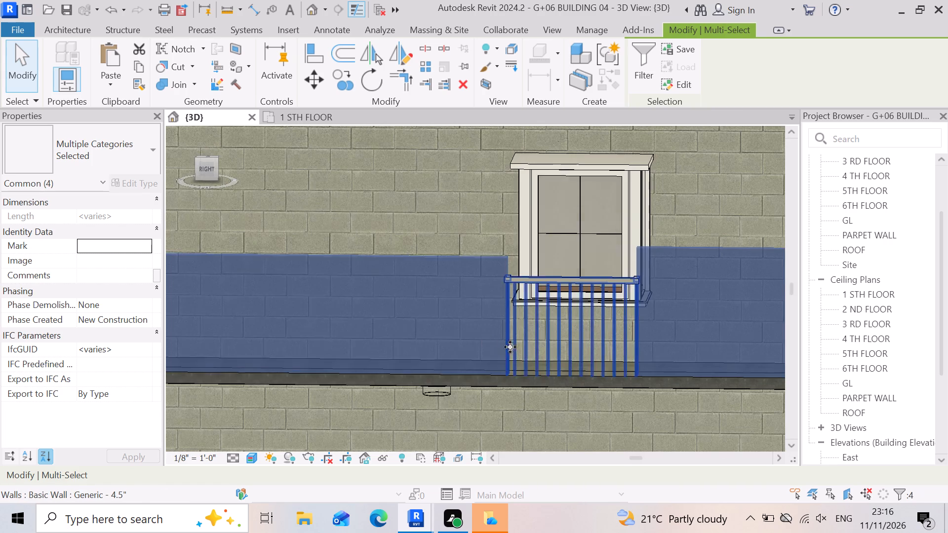
scroll(512, 348, down, 9)
scroll(295, 416, up, 2)
scroll(345, 371, down, 2)
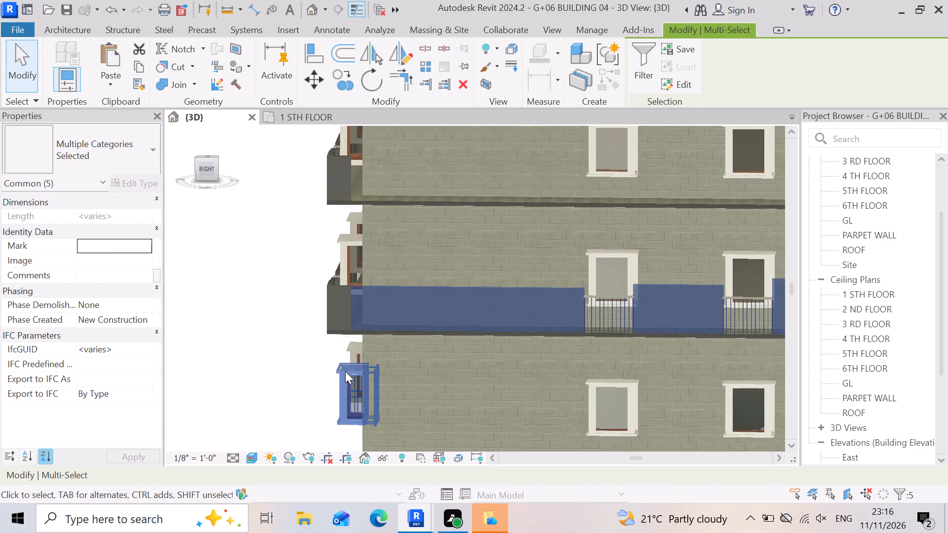
scroll(345, 371, down, 5)
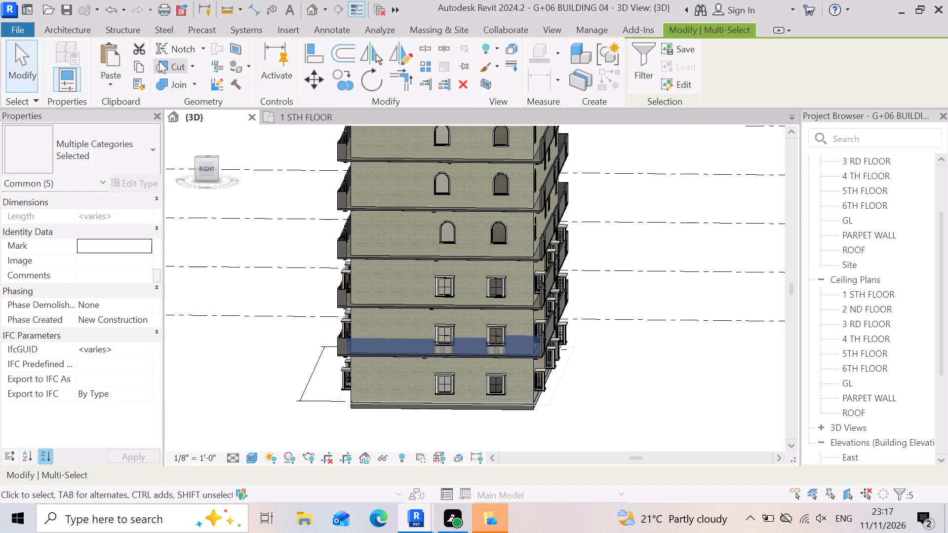
click(142, 64)
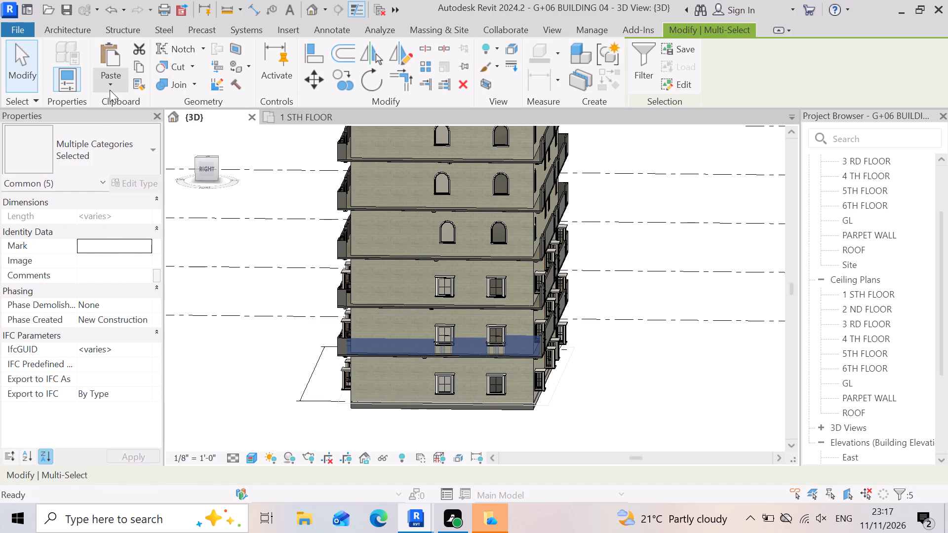
click(110, 88)
click(135, 134)
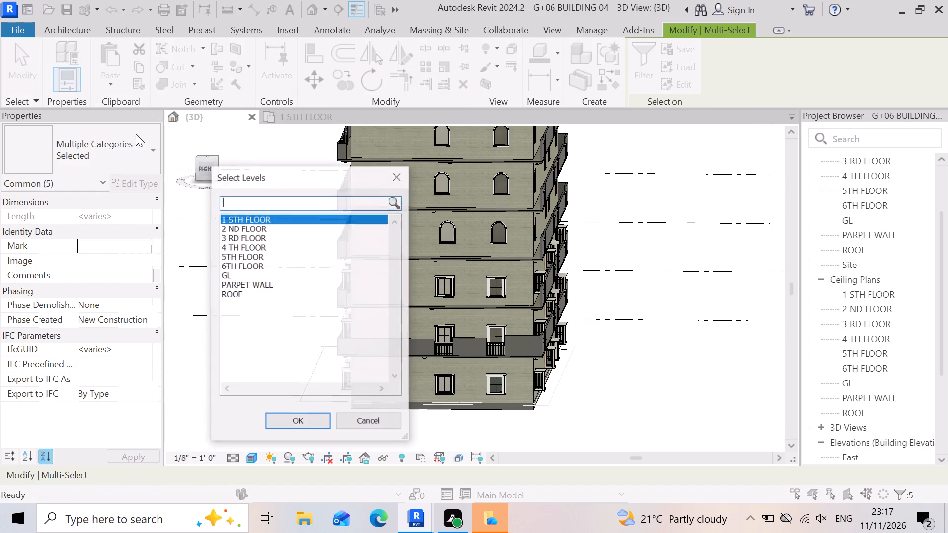
click(266, 230)
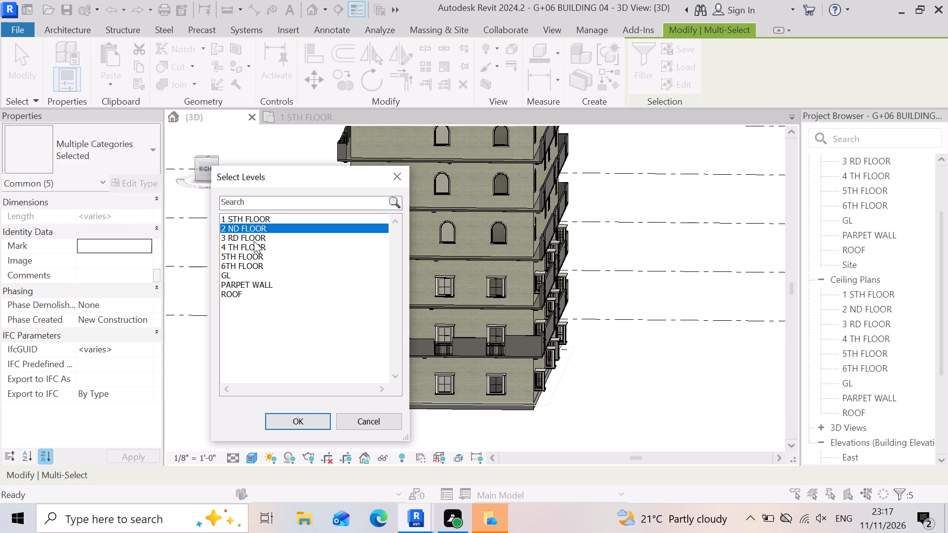
ctrl+click(256, 238)
ctrl+click(257, 241)
ctrl+click(262, 240)
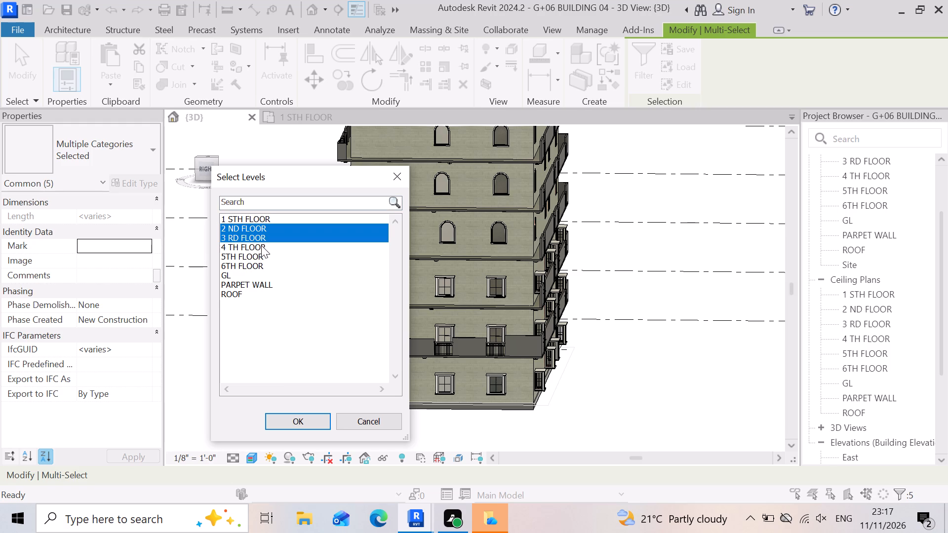
ctrl+click(260, 245)
ctrl+click(263, 260)
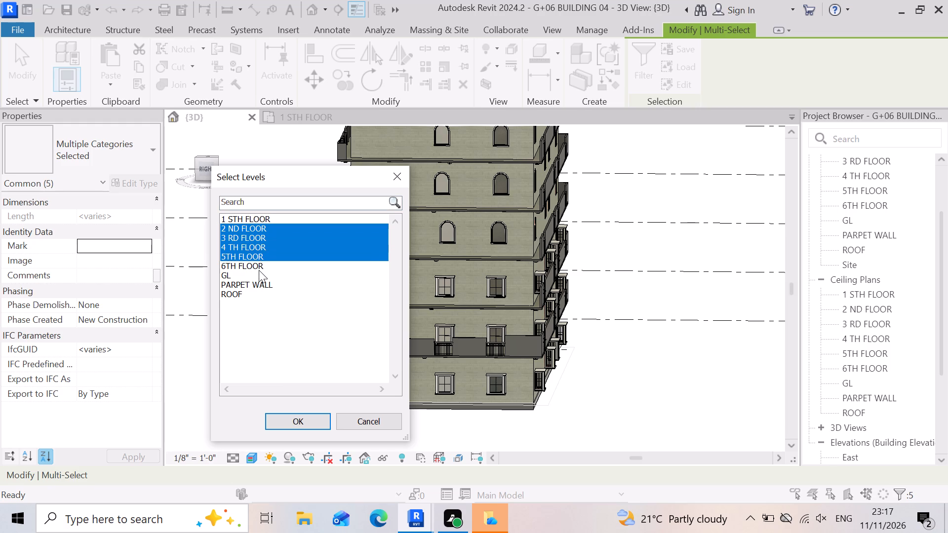
ctrl+click(258, 268)
click(302, 420)
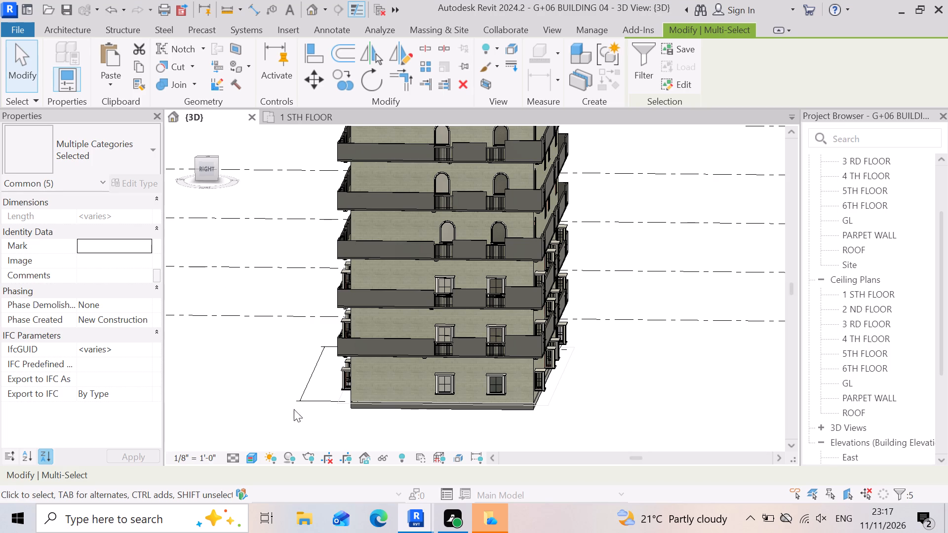
Examine the copied parapet walls and window railings on the right facade.
scroll(385, 356, up, 3)
scroll(492, 400, up, 3)
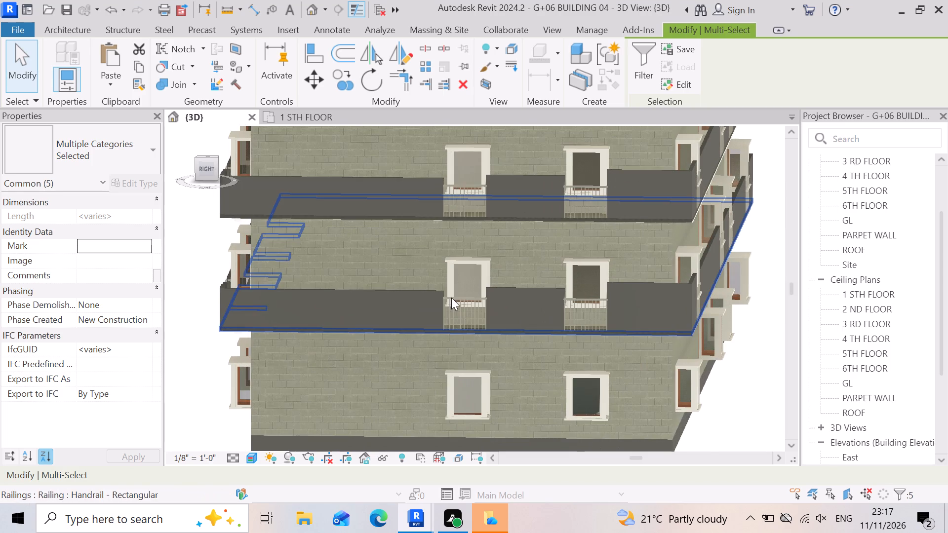
scroll(452, 294, up, 4)
scroll(585, 284, down, 8)
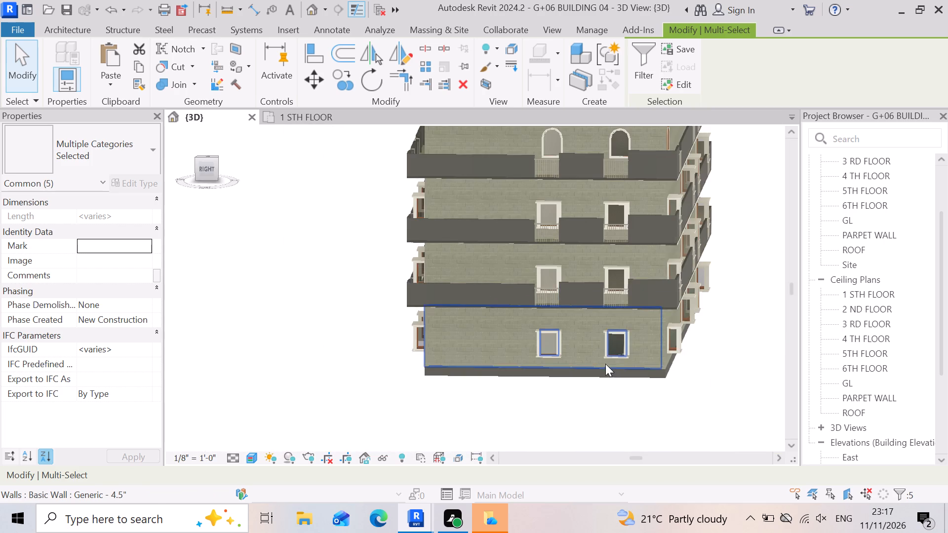
scroll(606, 366, up, 5)
scroll(562, 381, down, 1)
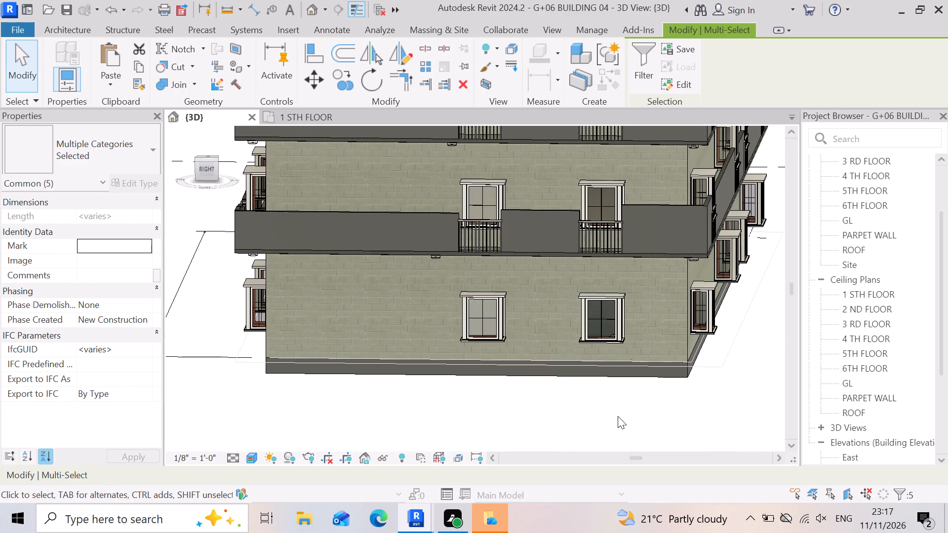
Examine the back facade's parapet walls and window railings on every floor in the 3D view.
shift+right_drag(603, 385, 409, 401)
shift+middle_drag(602, 384, 409, 401)
scroll(378, 355, down, 10)
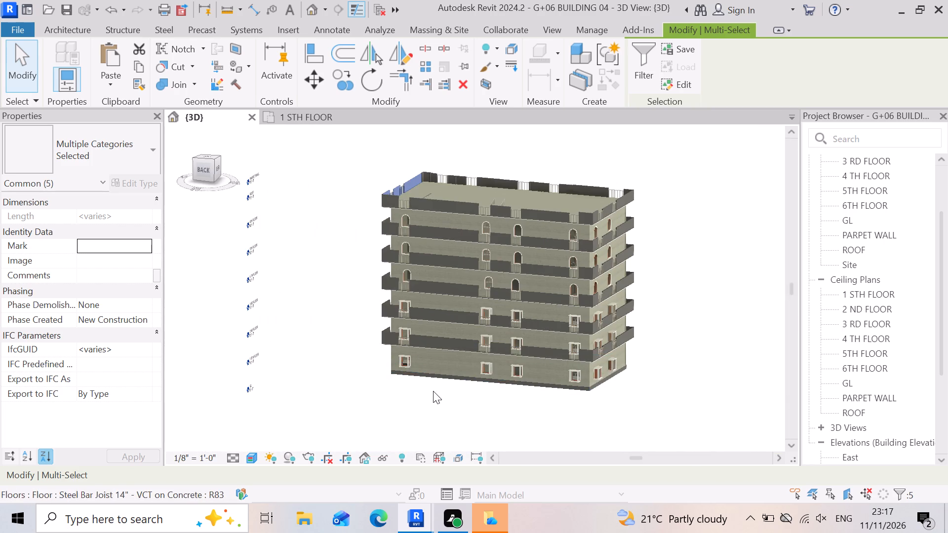
shift+middle_drag(439, 385, 474, 334)
shift+right_drag(439, 385, 474, 334)
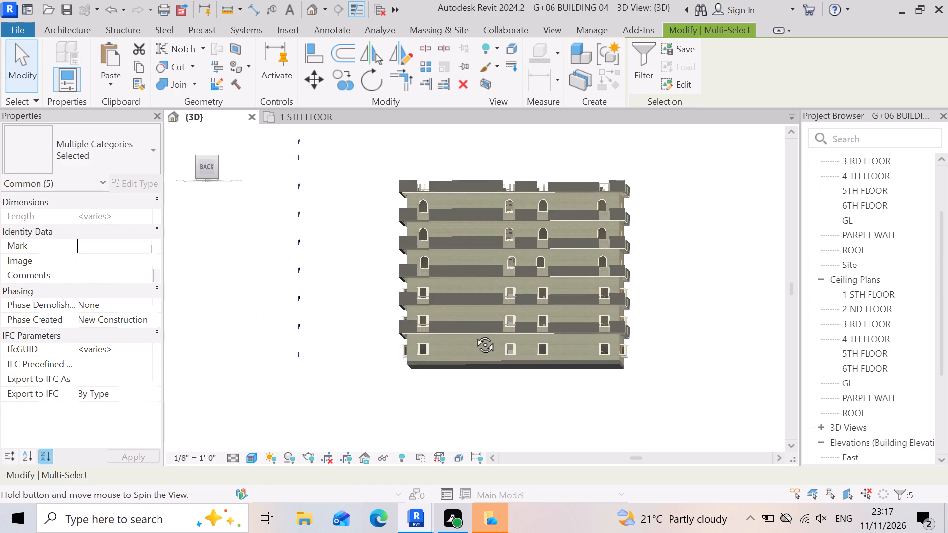
shift+middle_drag(474, 334, 478, 347)
shift+right_drag(474, 334, 479, 348)
scroll(429, 255, up, 5)
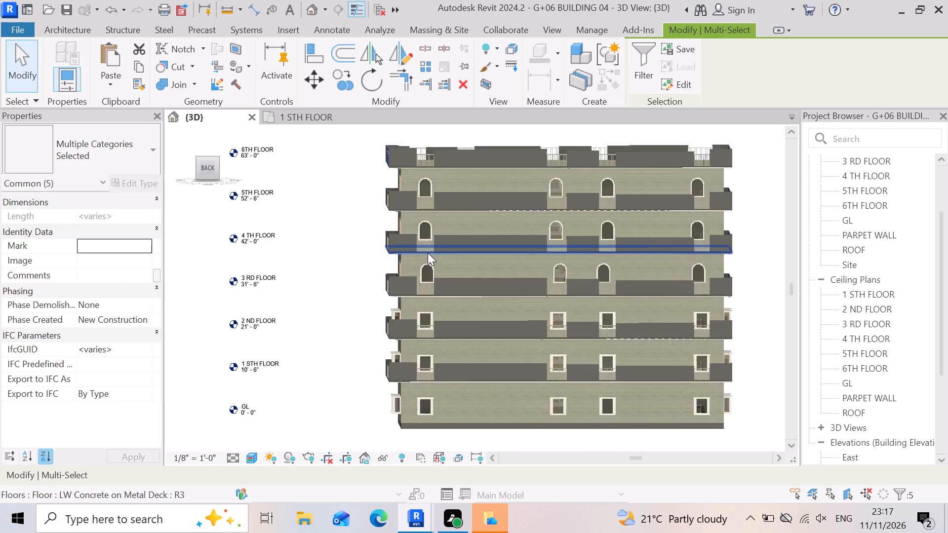
scroll(498, 324, up, 3)
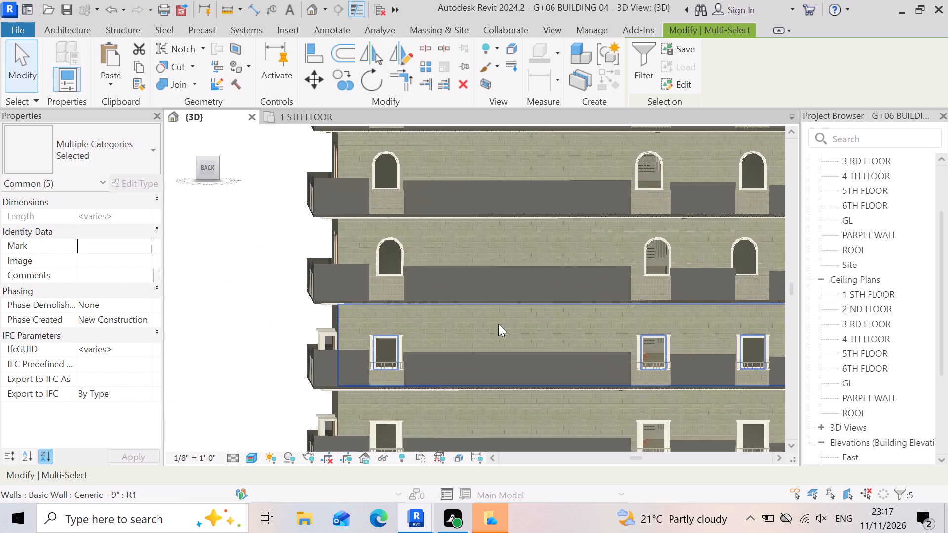
scroll(505, 279, down, 3)
scroll(597, 313, up, 4)
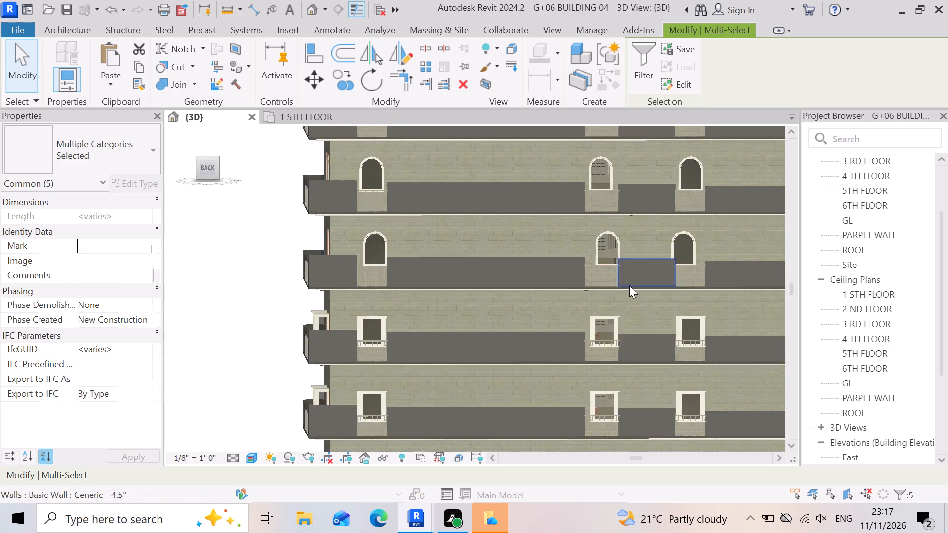
scroll(629, 285, up, 3)
scroll(738, 321, up, 3)
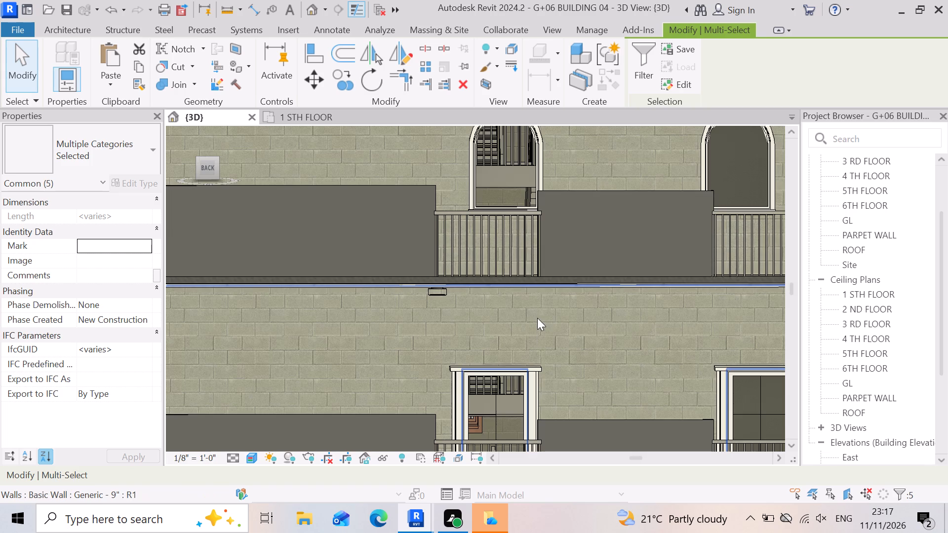
scroll(548, 212, down, 7)
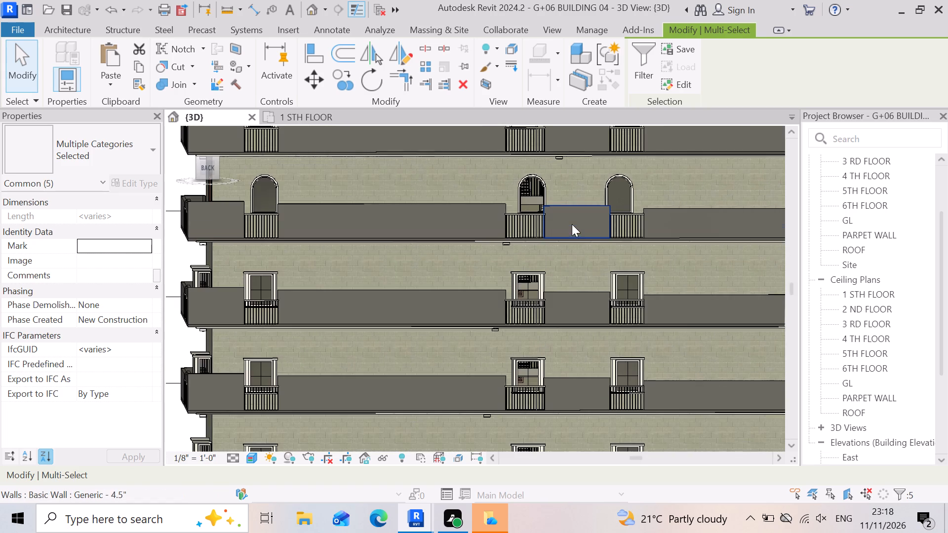
scroll(577, 274, down, 8)
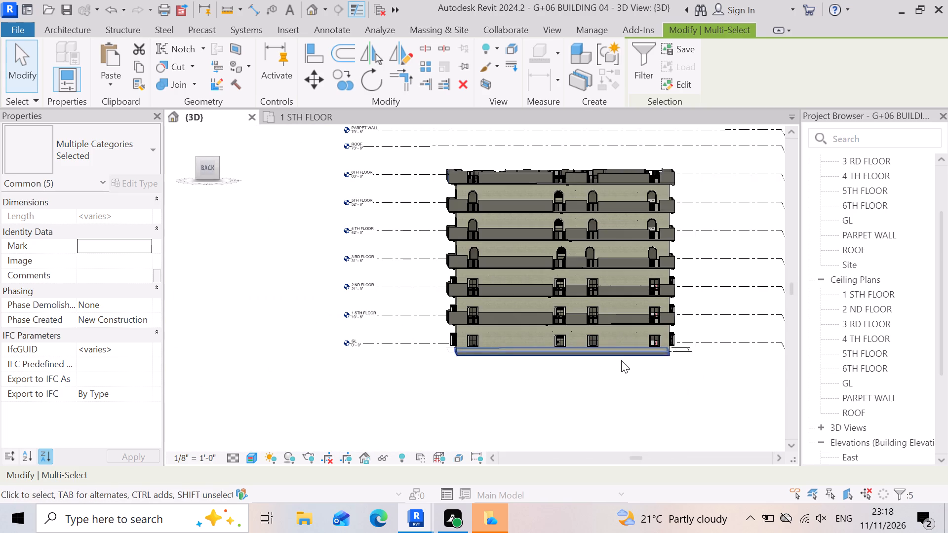
Examine the whole building from the back and above, including the parapets and railings around the 6TH FLOOR slab.
ctrl+right_drag(619, 331, 557, 364)
ctrl+middle_drag(617, 330, 557, 364)
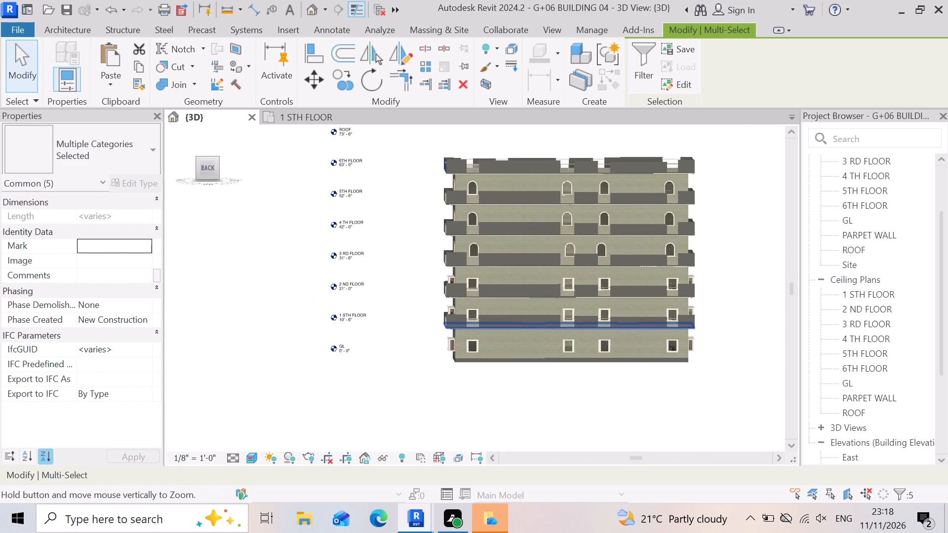
ctrl+middle_drag(557, 364, 512, 384)
ctrl+right_drag(557, 364, 512, 384)
scroll(564, 406, down, 7)
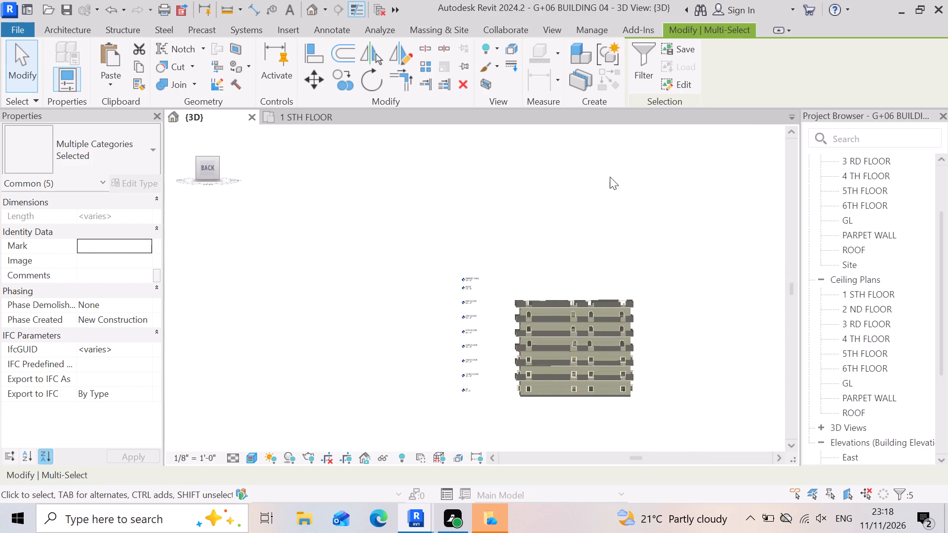
ctrl+middle_drag(614, 161, 605, 266)
ctrl+right_drag(614, 161, 605, 266)
scroll(441, 263, down, 2)
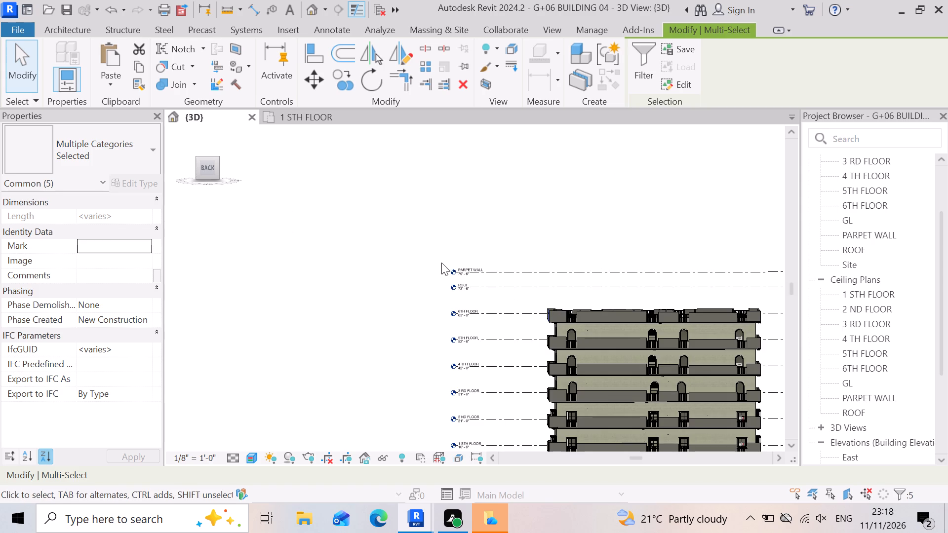
scroll(441, 263, down, 1)
shift+right_drag(438, 227, 414, 352)
shift+middle_drag(435, 230, 414, 352)
shift+right_drag(414, 352, 420, 354)
scroll(535, 384, up, 6)
scroll(486, 209, down, 3)
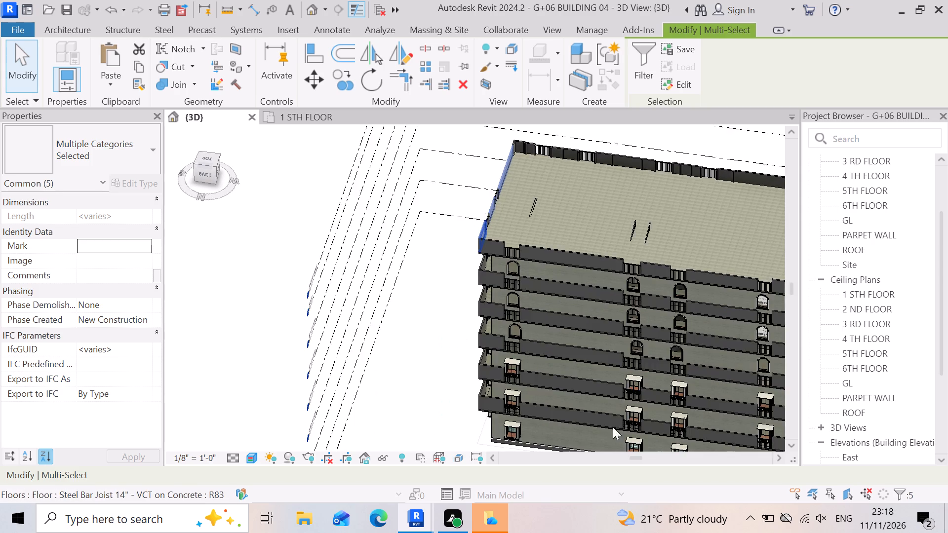
scroll(483, 208, down, 3)
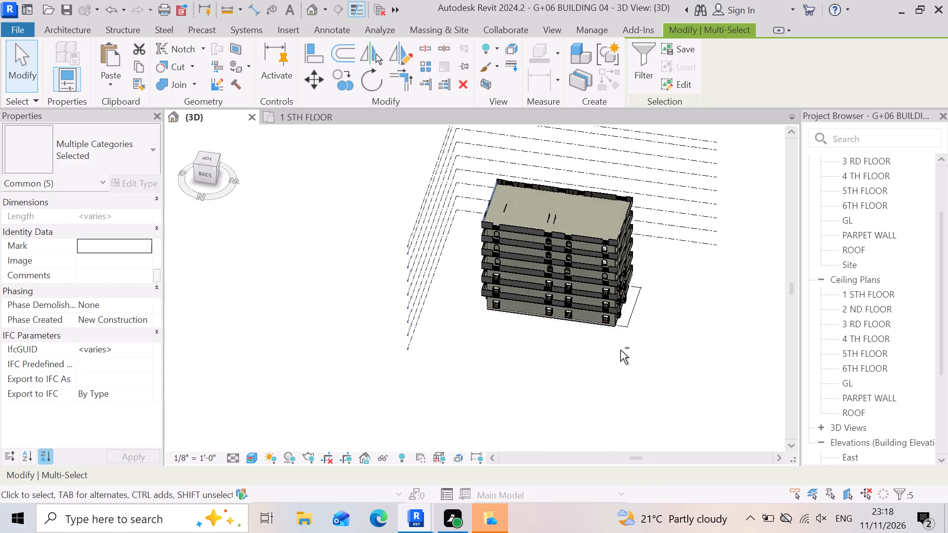
Examine the left and front facades' parapet walls and window railings across all floors in the 3D view.
shift+right_drag(620, 350, 321, 339)
shift+middle_drag(620, 349, 588, 357)
shift+middle_drag(497, 367, 323, 341)
shift+scroll(323, 341, up, 1)
shift+middle_click(323, 341)
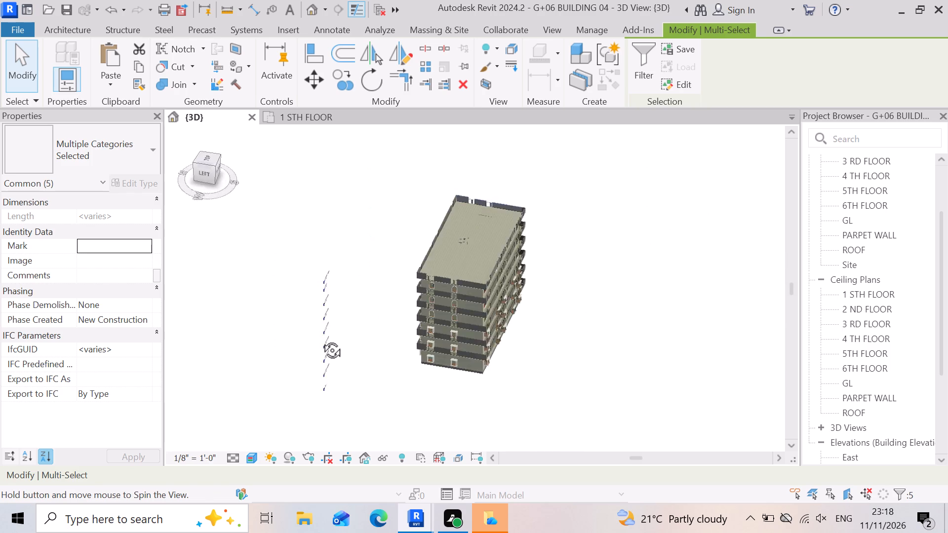
shift+middle_click(321, 340)
shift+right_drag(321, 339, 228, 248)
shift+middle_drag(292, 315, 228, 248)
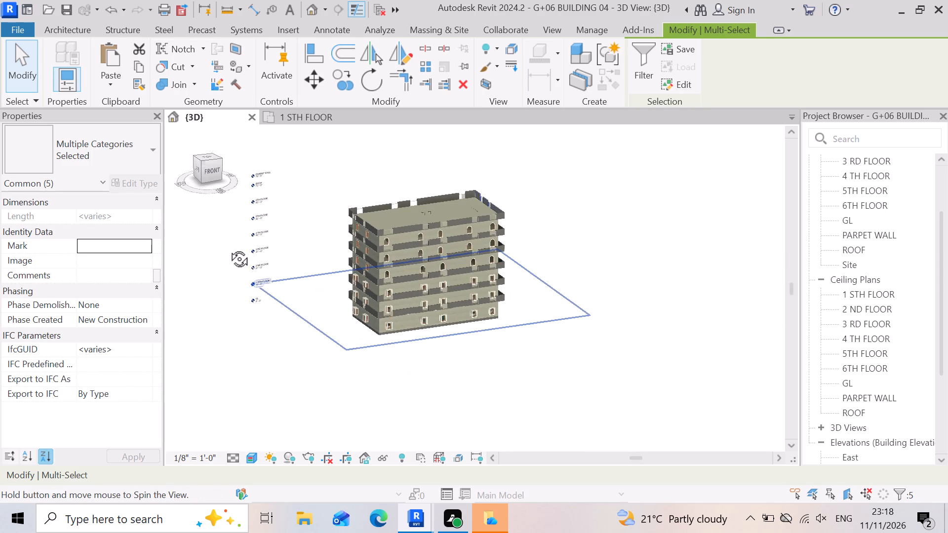
shift+middle_drag(228, 248, 227, 247)
shift+right_drag(228, 248, 227, 247)
scroll(373, 284, up, 4)
scroll(372, 159, up, 3)
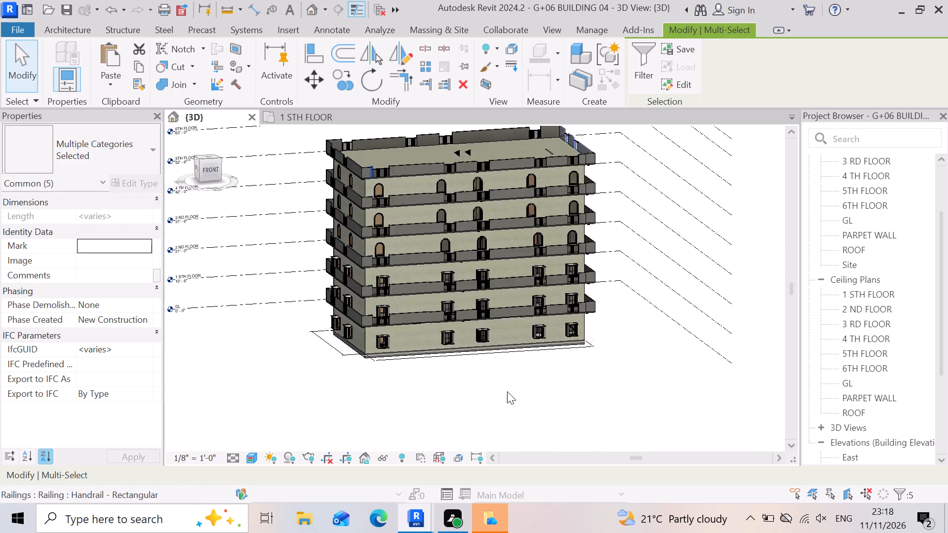
scroll(510, 383, down, 3)
middle_drag(445, 375, 400, 364)
shift+right_drag(444, 373, 400, 364)
scroll(377, 331, up, 3)
scroll(395, 208, up, 3)
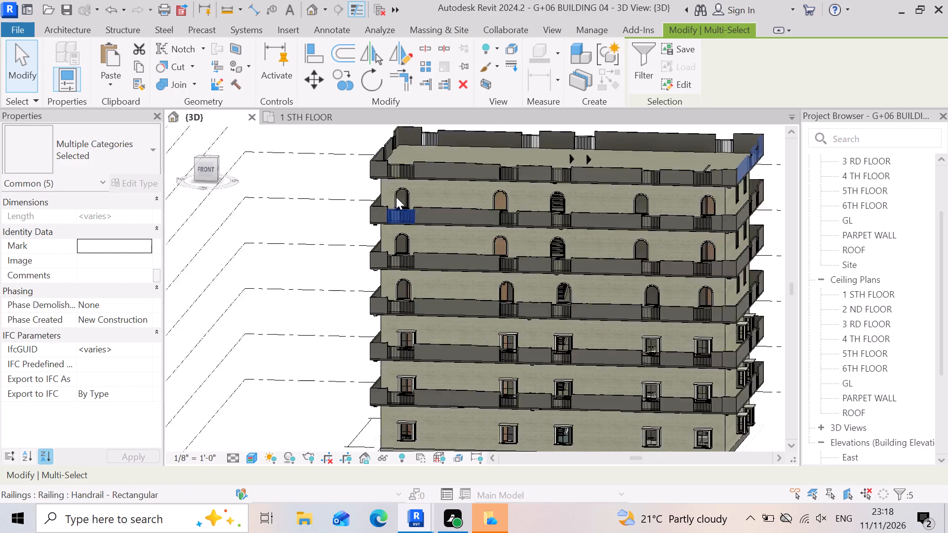
scroll(360, 309, up, 4)
scroll(553, 274, down, 11)
scroll(622, 394, up, 5)
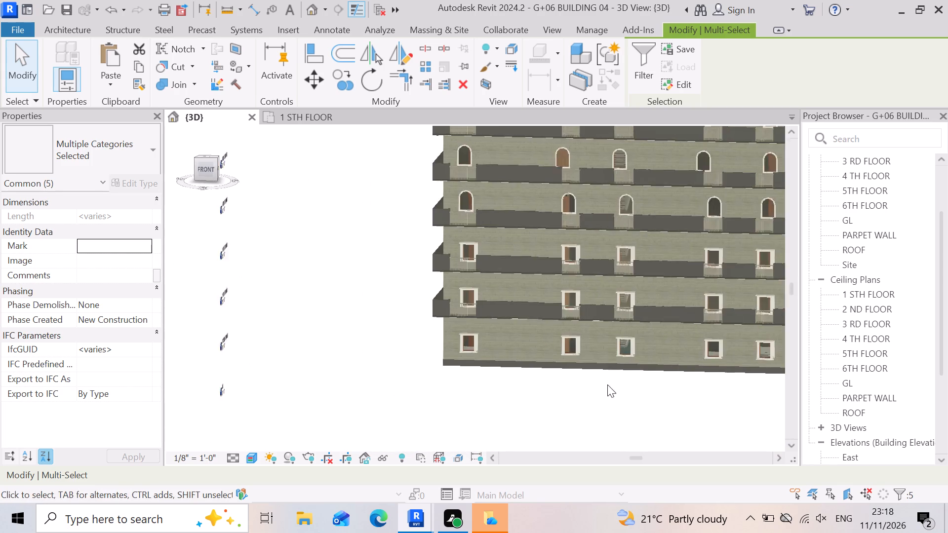
Examine the front facade's ground-floor windows and the parapet walls and window railings on the lower floors in the 3D view.
scroll(607, 384, up, 6)
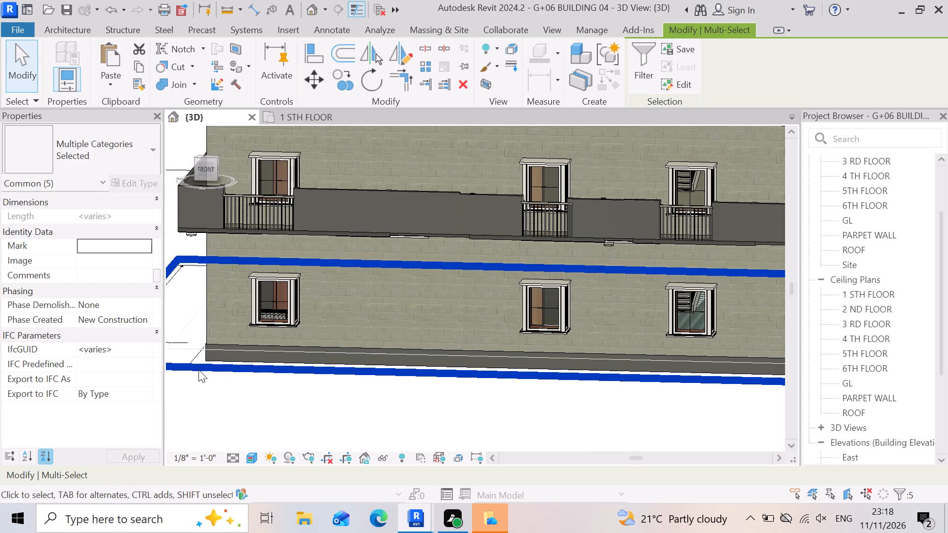
scroll(234, 274, up, 3)
scroll(420, 257, down, 2)
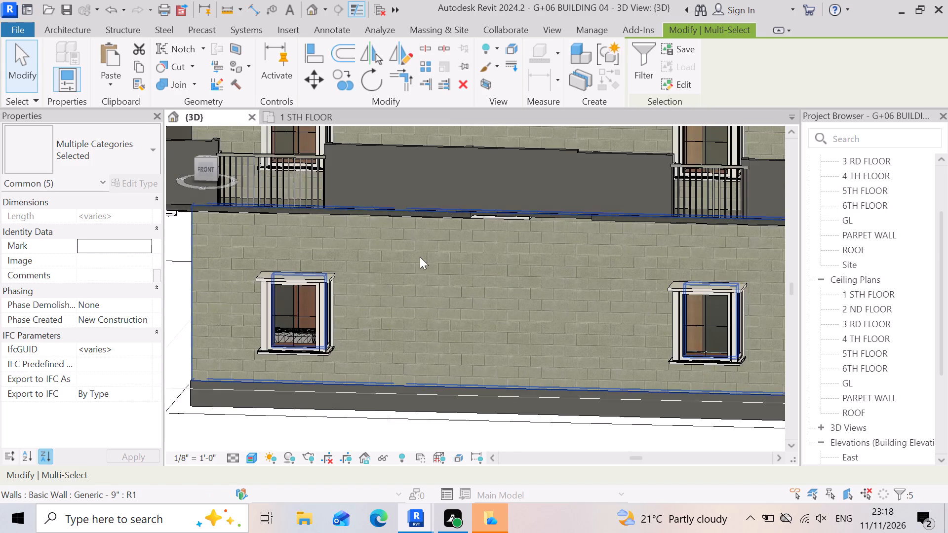
scroll(420, 257, down, 1)
scroll(396, 317, down, 3)
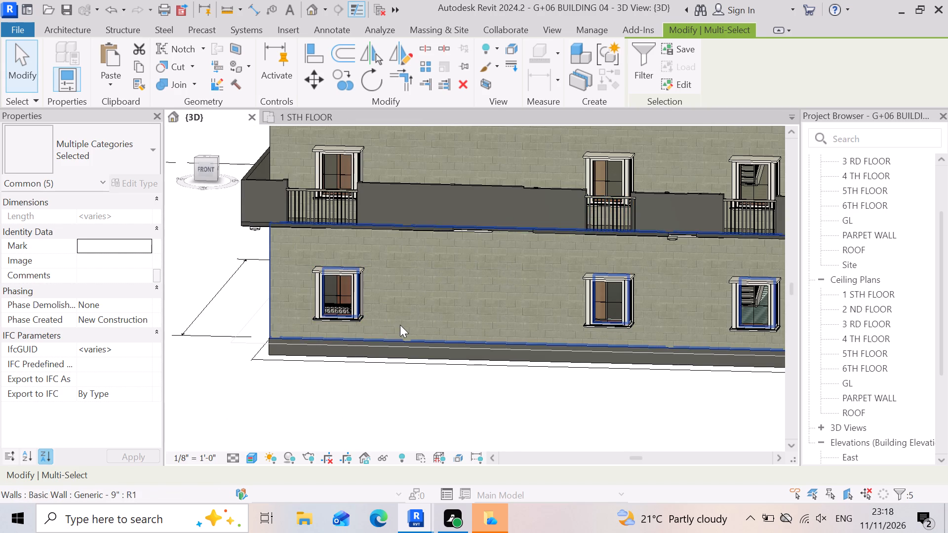
scroll(338, 360, up, 4)
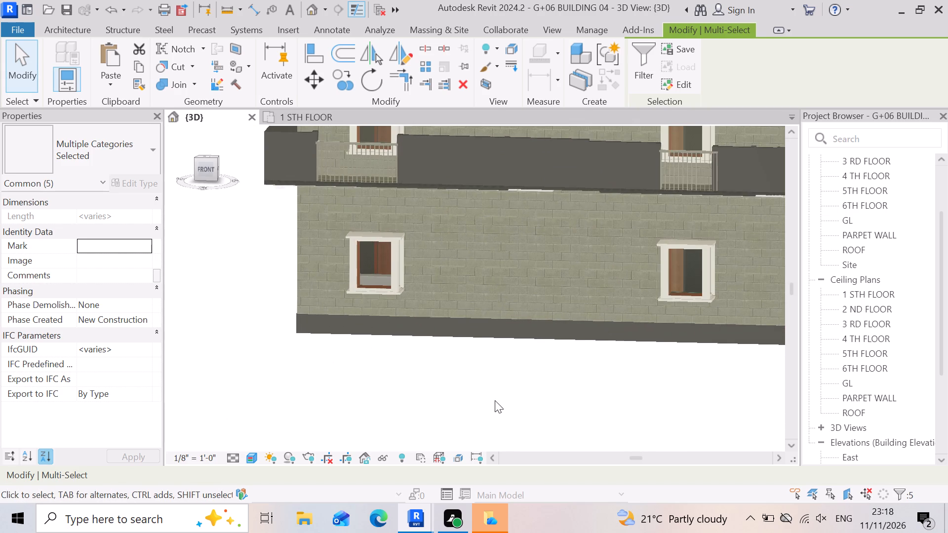
scroll(401, 345, up, 3)
scroll(326, 346, down, 4)
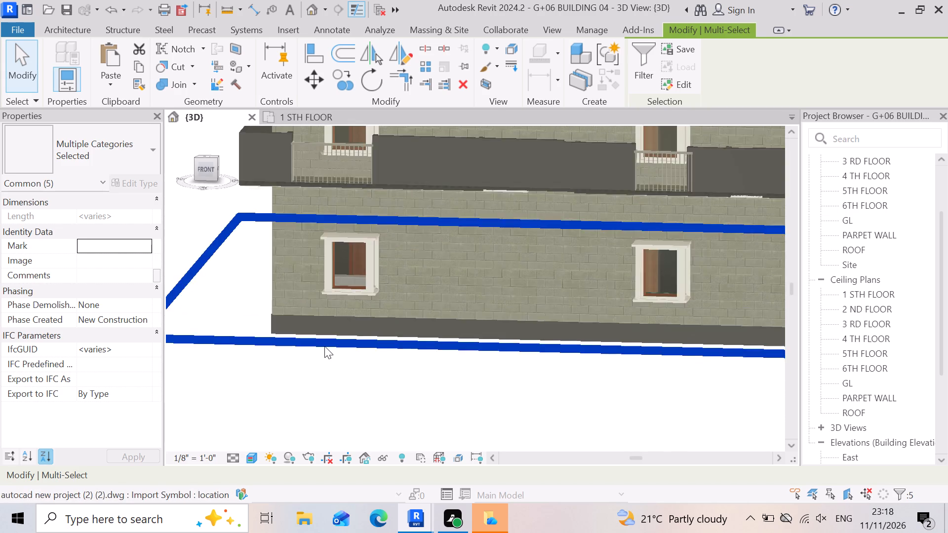
scroll(324, 346, down, 3)
scroll(355, 379, down, 3)
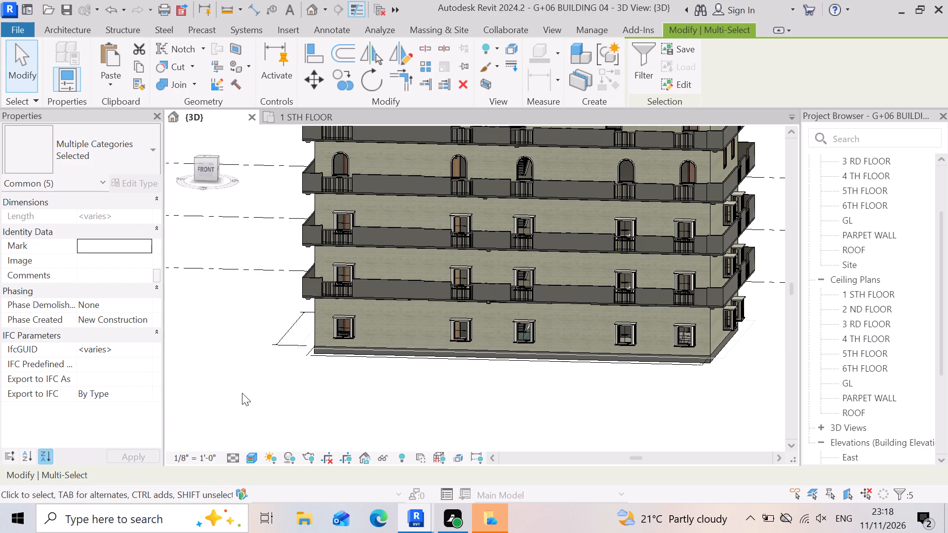
scroll(270, 404, up, 2)
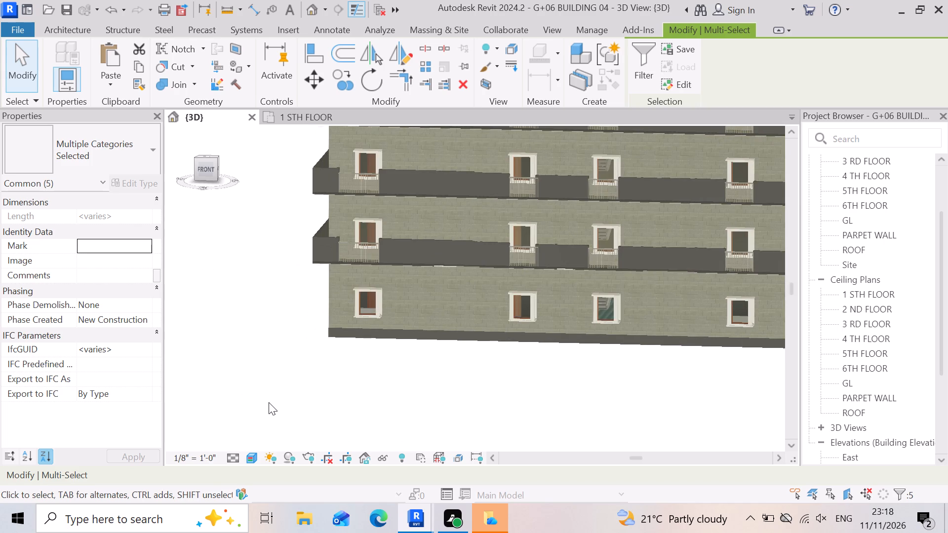
scroll(372, 372, up, 5)
scroll(506, 413, down, 3)
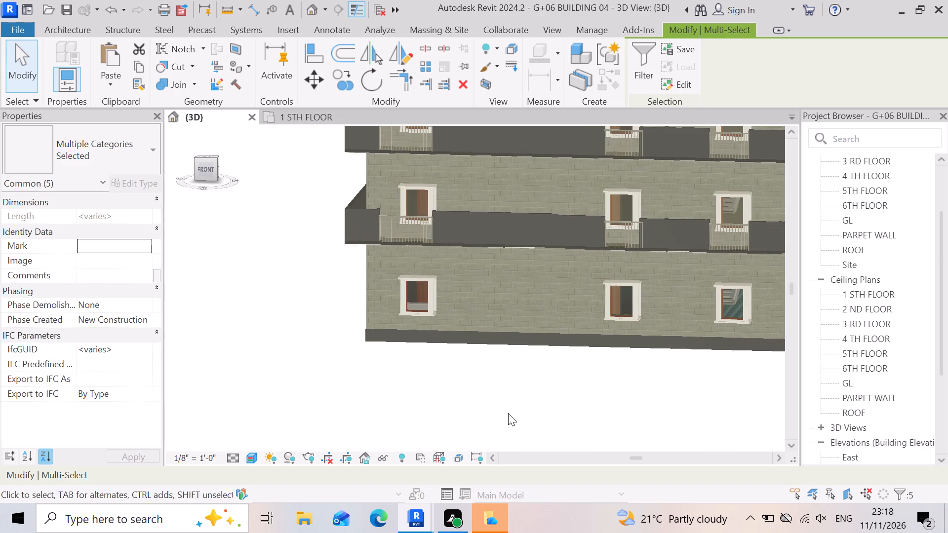
scroll(317, 356, down, 7)
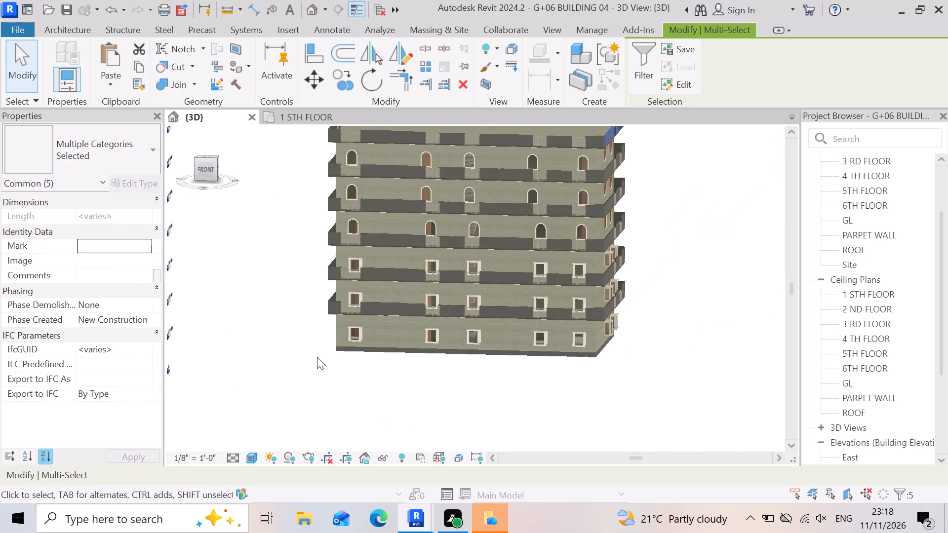
scroll(292, 367, up, 2)
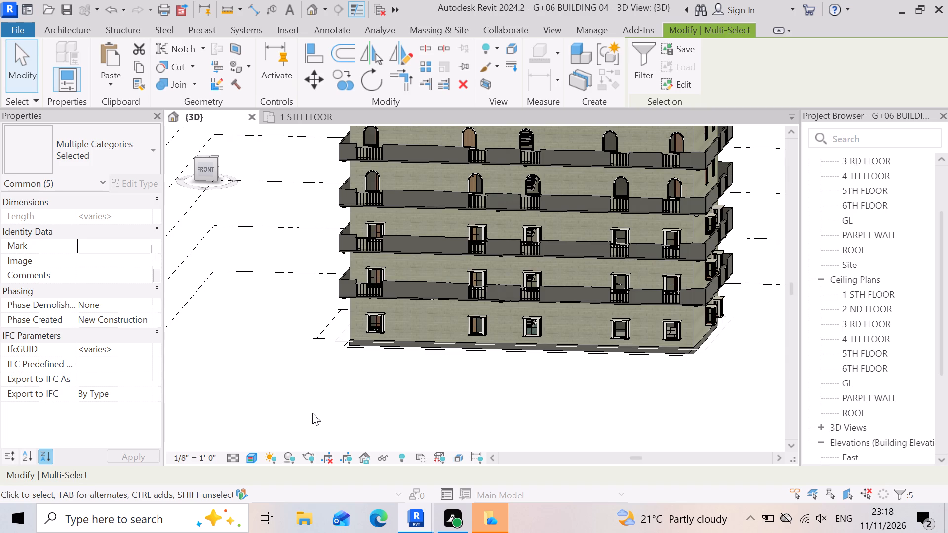
Examine the whole building from both front corners, including the parapets and railings on every floor and around the top slab.
shift+middle_drag(307, 412, 340, 443)
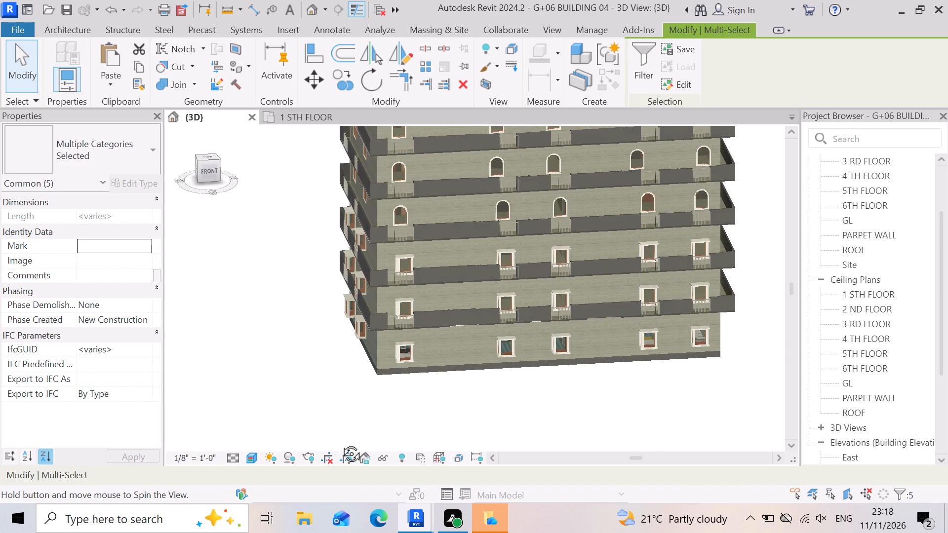
shift+middle_drag(340, 443, 341, 422)
shift+right_click(341, 422)
shift+scroll(341, 422, up, 1)
scroll(341, 421, down, 3)
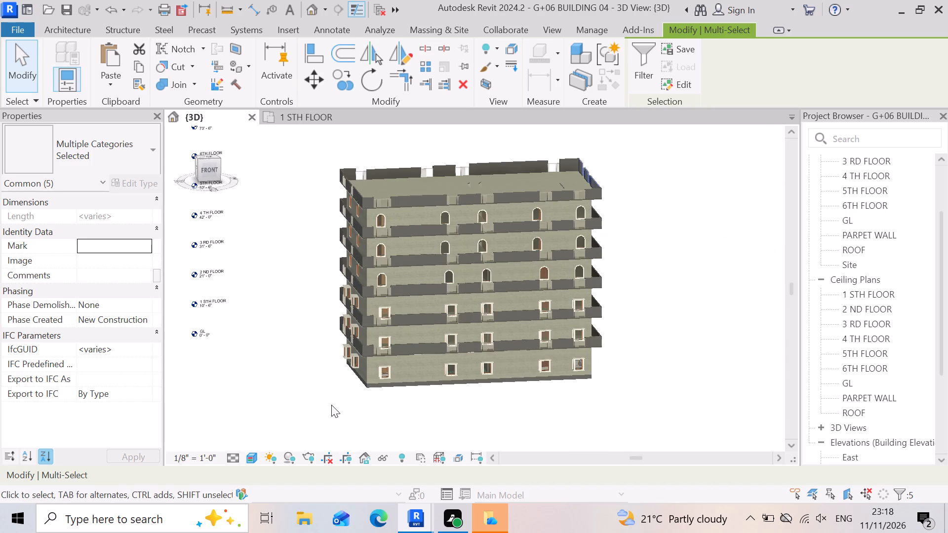
scroll(331, 405, up, 3)
scroll(331, 405, down, 2)
shift+scroll(315, 391, up, 1)
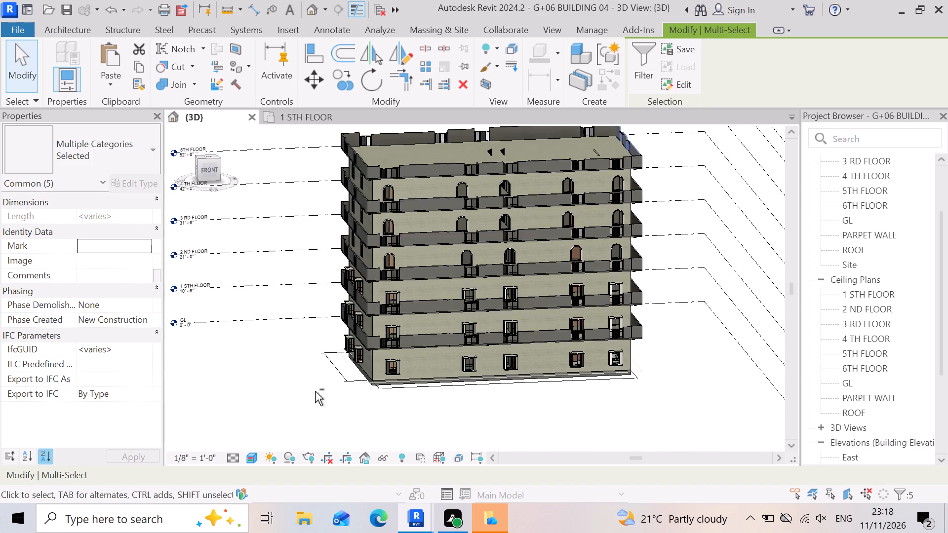
shift+right_drag(315, 389, 278, 384)
shift+middle_drag(315, 388, 277, 383)
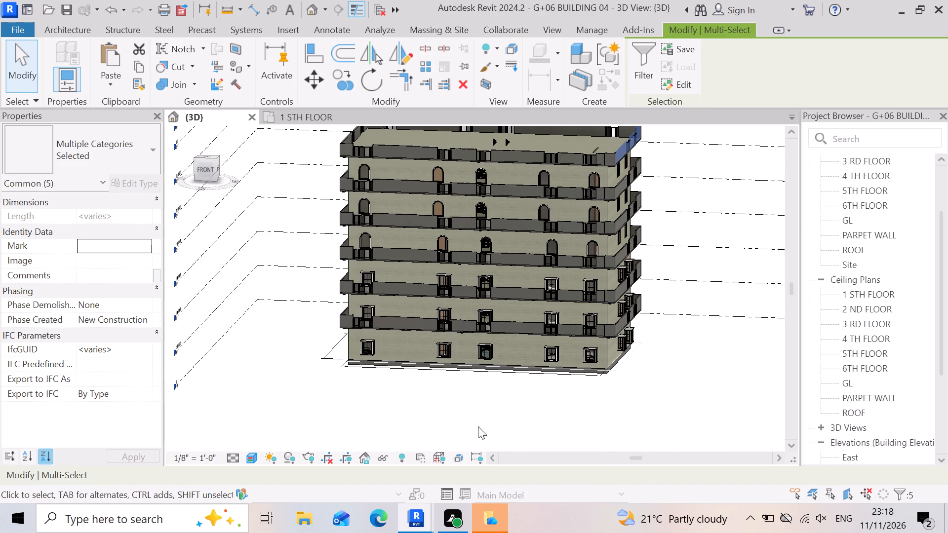
scroll(486, 434, down, 2)
scroll(398, 395, up, 2)
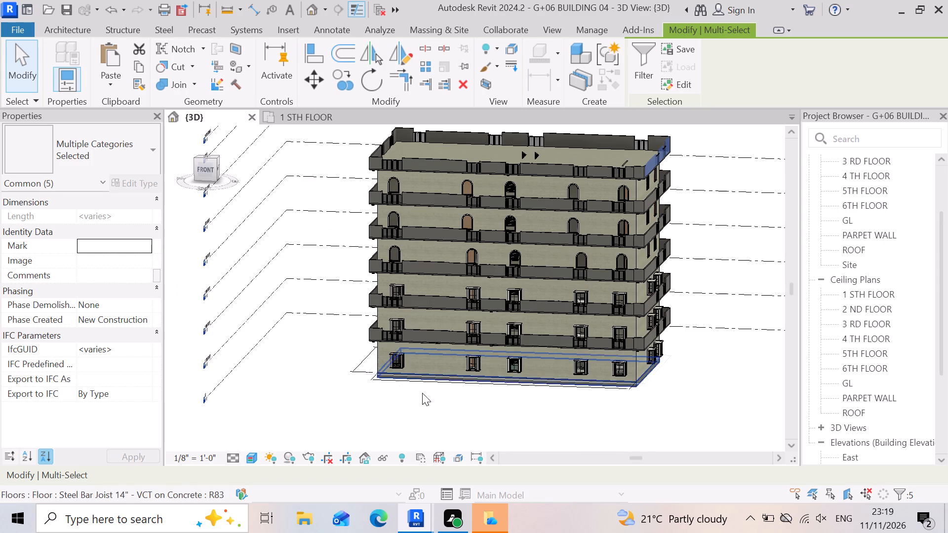
scroll(429, 399, down, 3)
scroll(427, 399, up, 2)
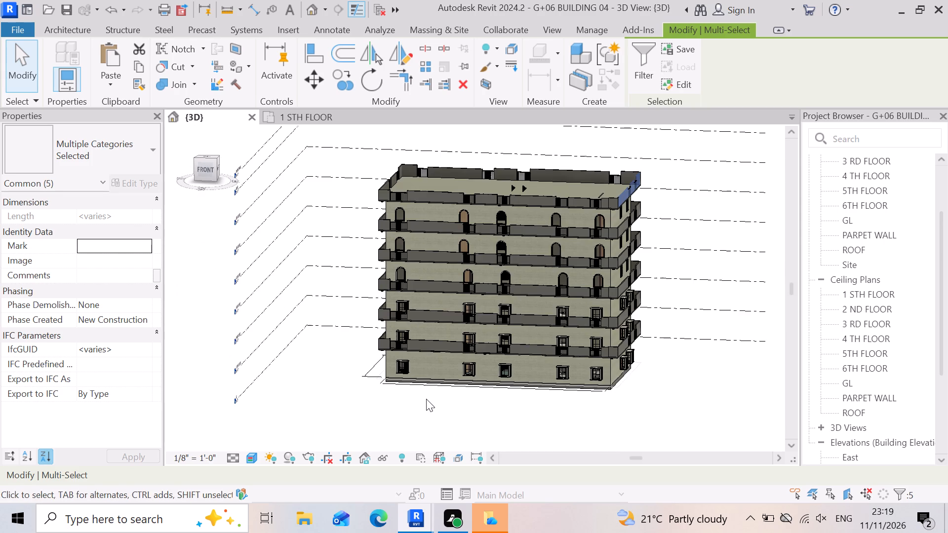
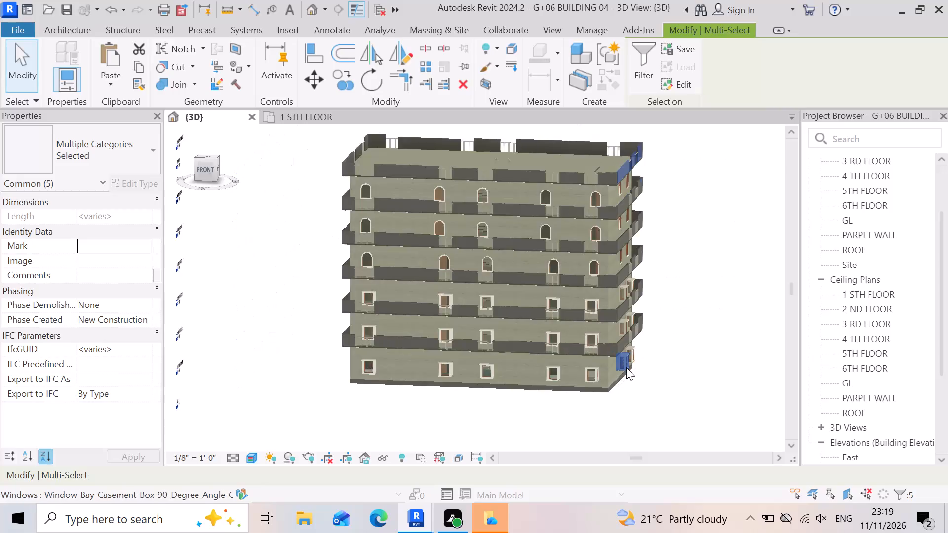
Examine the front facade's ground-floor windows and the parapets and railings on the floors above in the 3D view.
scroll(513, 395, up, 6)
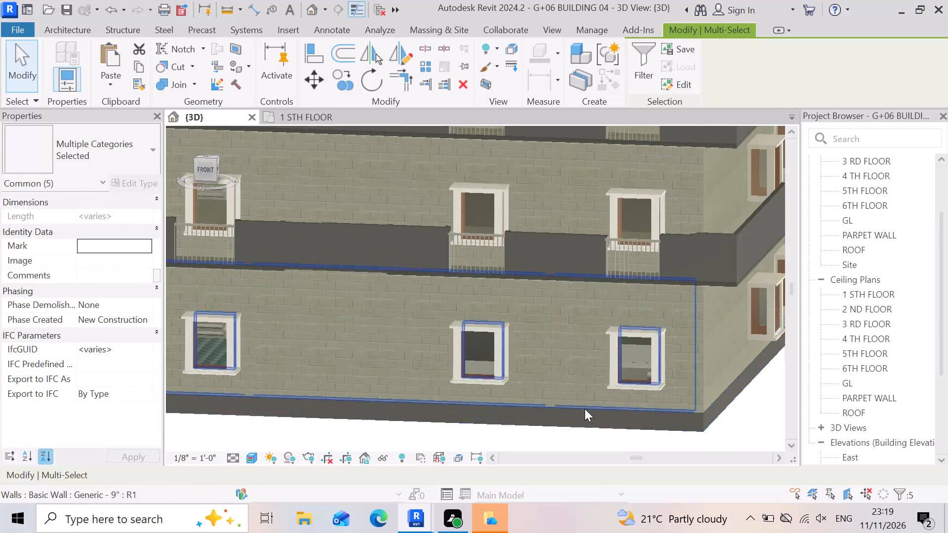
scroll(615, 414, up, 6)
scroll(523, 372, down, 9)
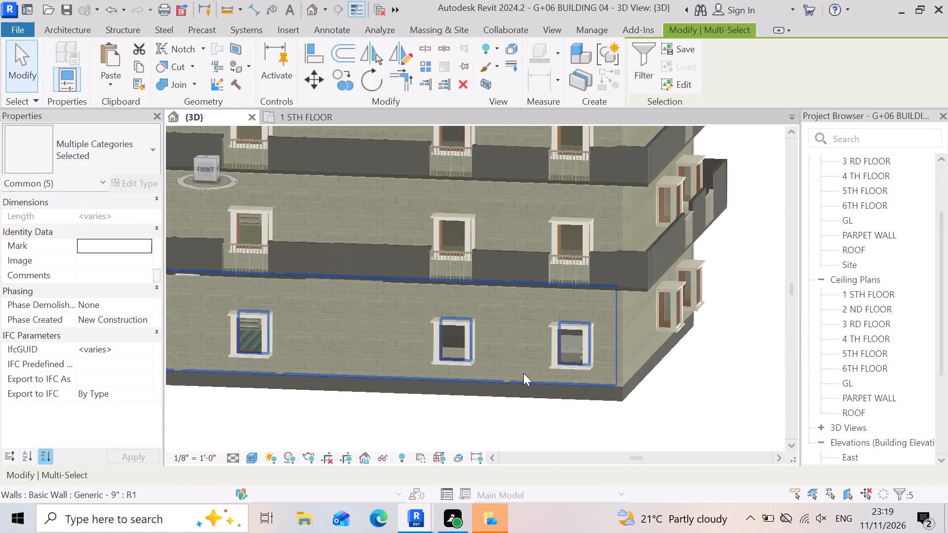
scroll(523, 373, down, 4)
scroll(587, 410, down, 3)
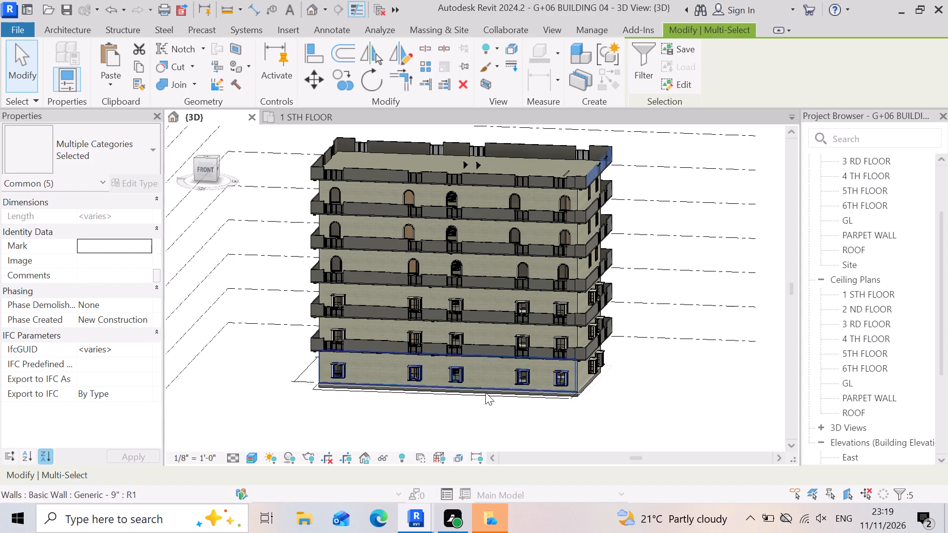
scroll(406, 311, up, 4)
scroll(549, 385, down, 4)
scroll(524, 305, up, 2)
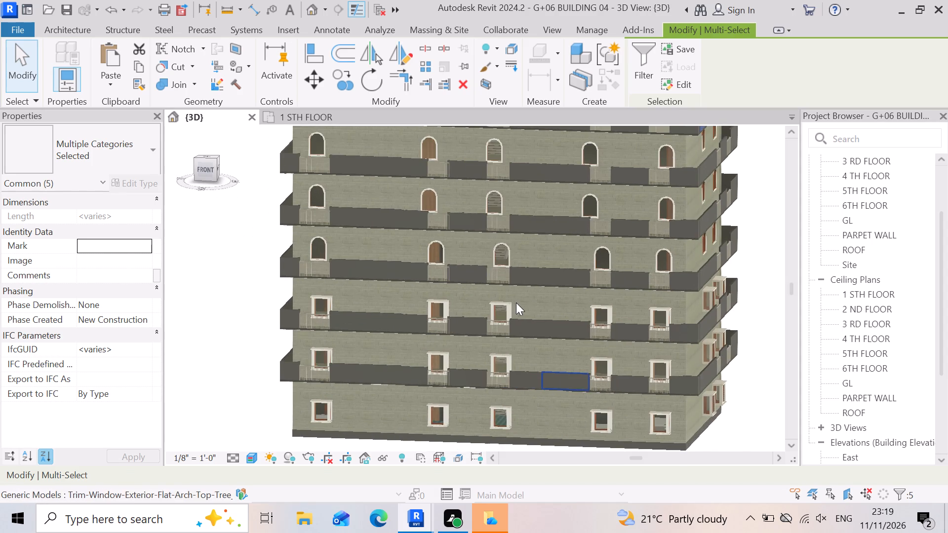
scroll(516, 303, up, 1)
scroll(502, 306, down, 4)
scroll(410, 233, up, 3)
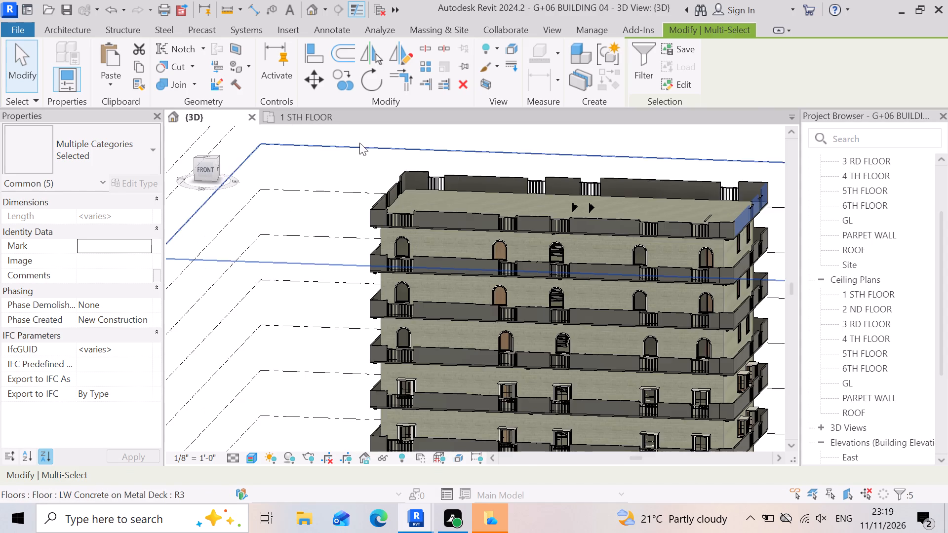
scroll(340, 214, down, 5)
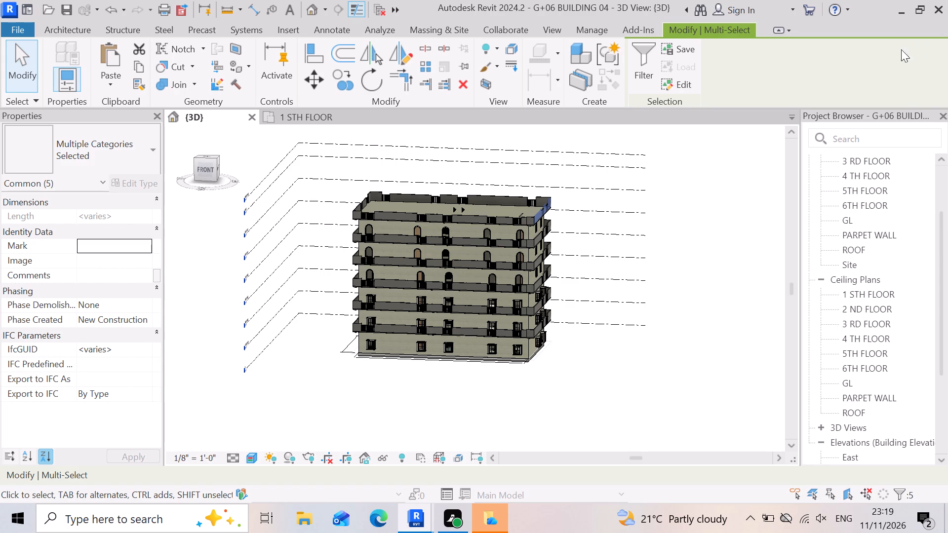
Examine the lower floors around the front-right corner, including the ground-floor windows, parapet walls and window railings.
scroll(376, 388, up, 3)
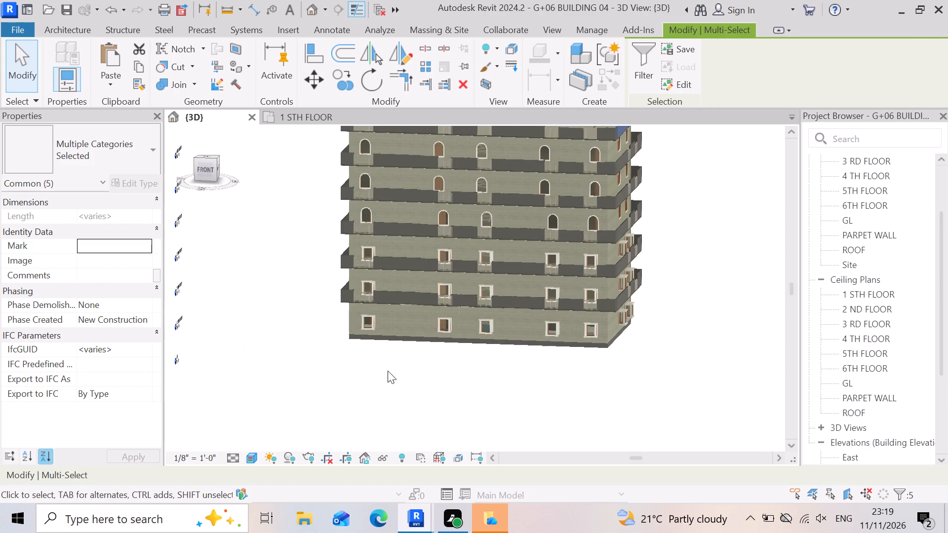
scroll(401, 351, up, 2)
scroll(633, 335, up, 3)
scroll(730, 313, up, 1)
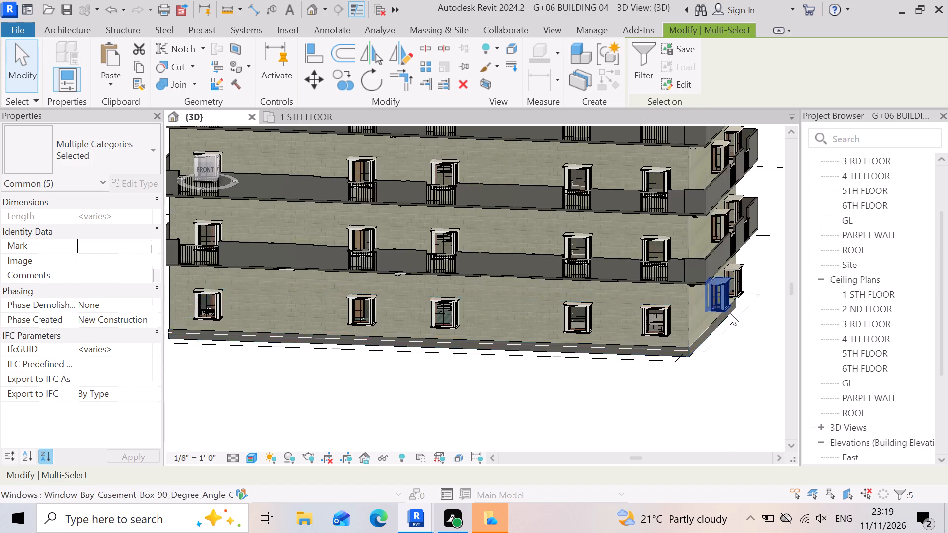
scroll(730, 313, up, 1)
scroll(632, 370, up, 4)
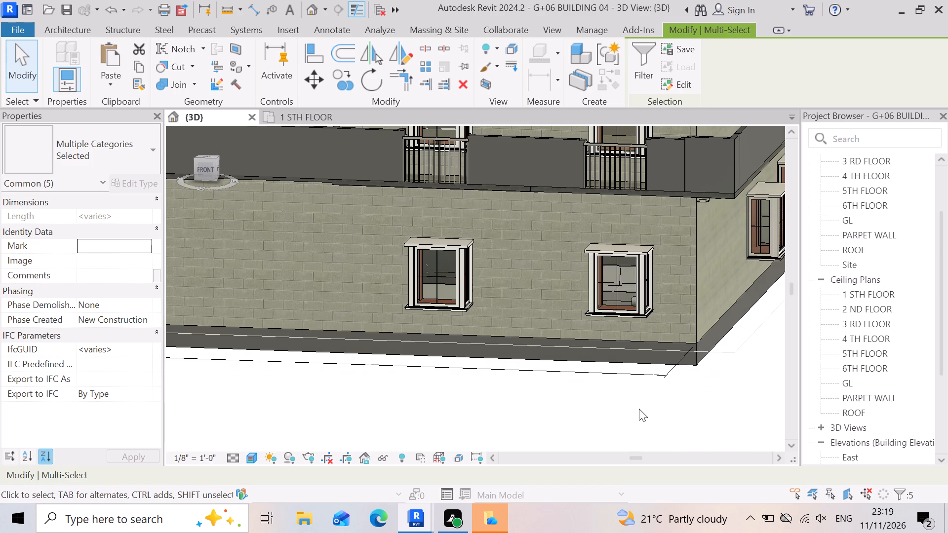
scroll(617, 400, down, 4)
scroll(673, 212, up, 2)
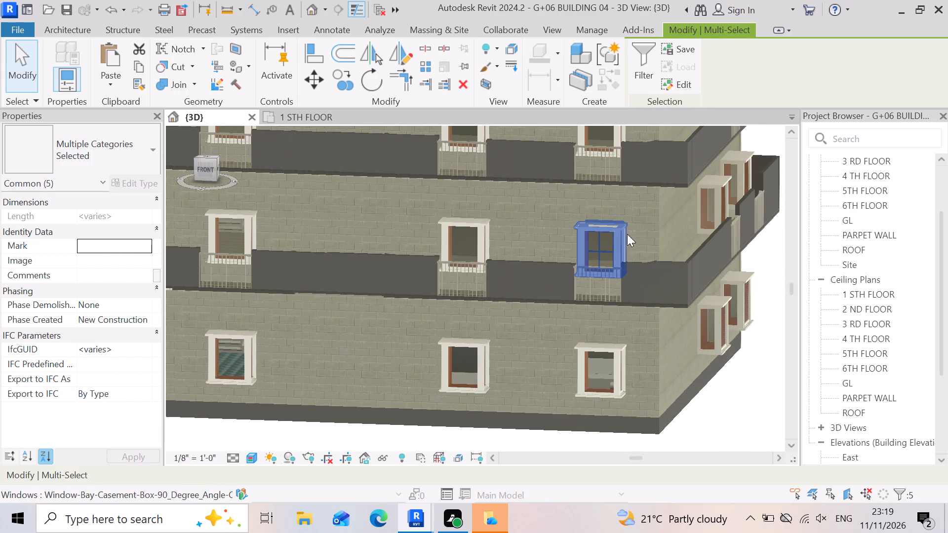
scroll(603, 344, down, 1)
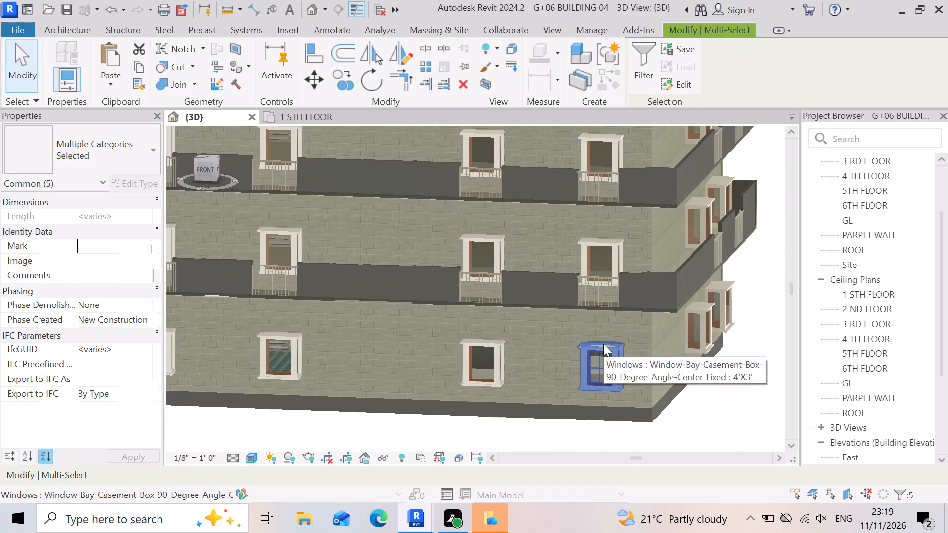
scroll(638, 296, up, 2)
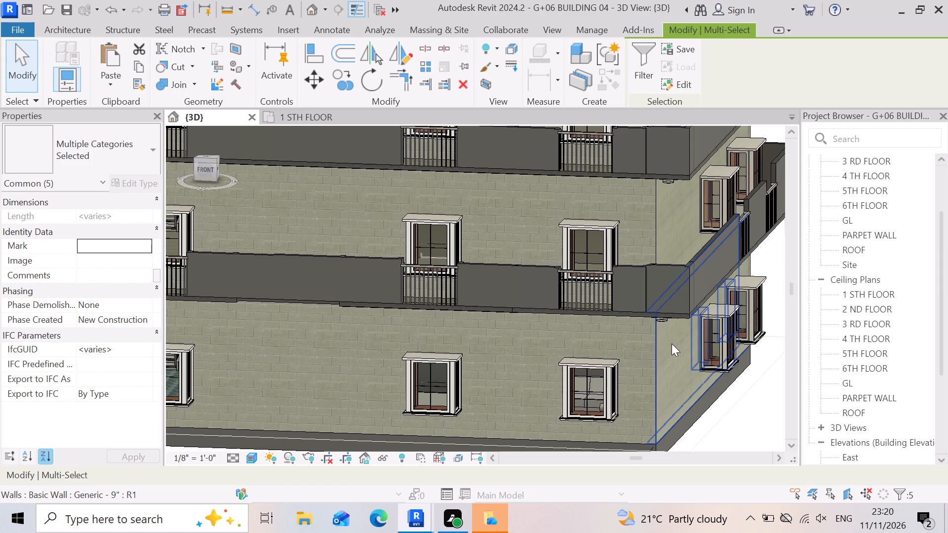
scroll(671, 343, down, 7)
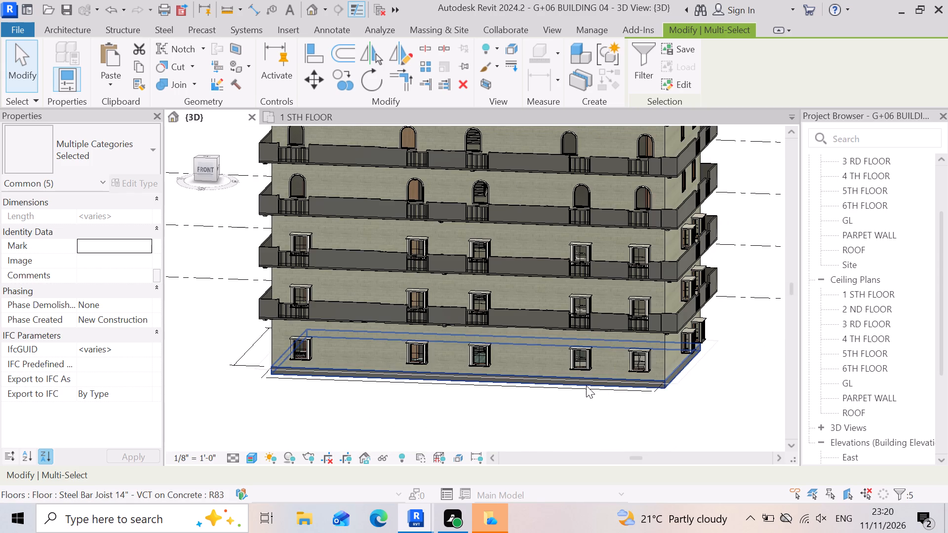
scroll(587, 377, down, 2)
scroll(353, 375, up, 3)
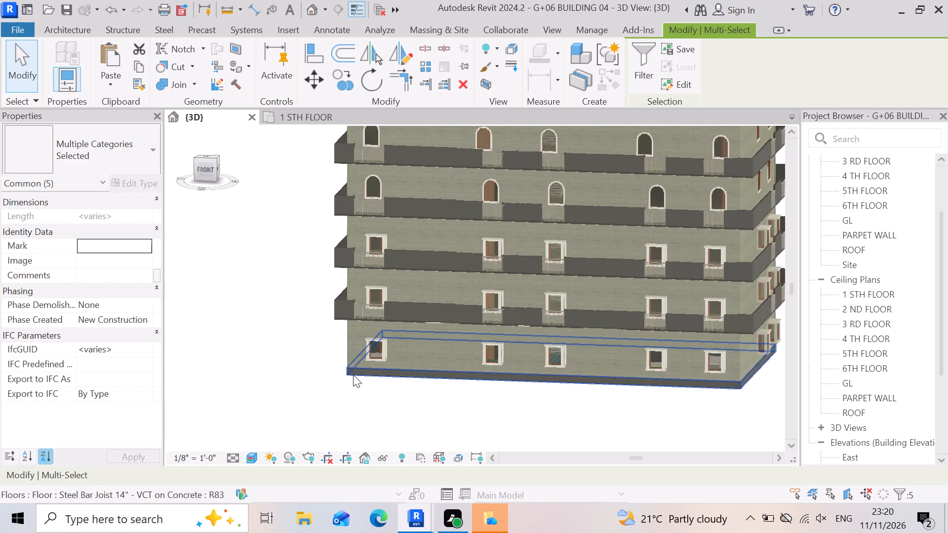
scroll(400, 340, down, 6)
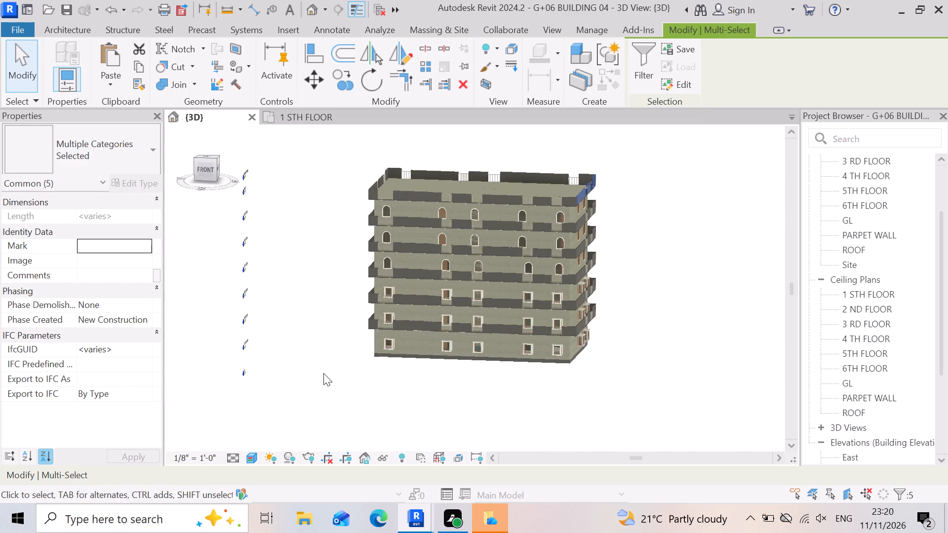
scroll(476, 377, up, 2)
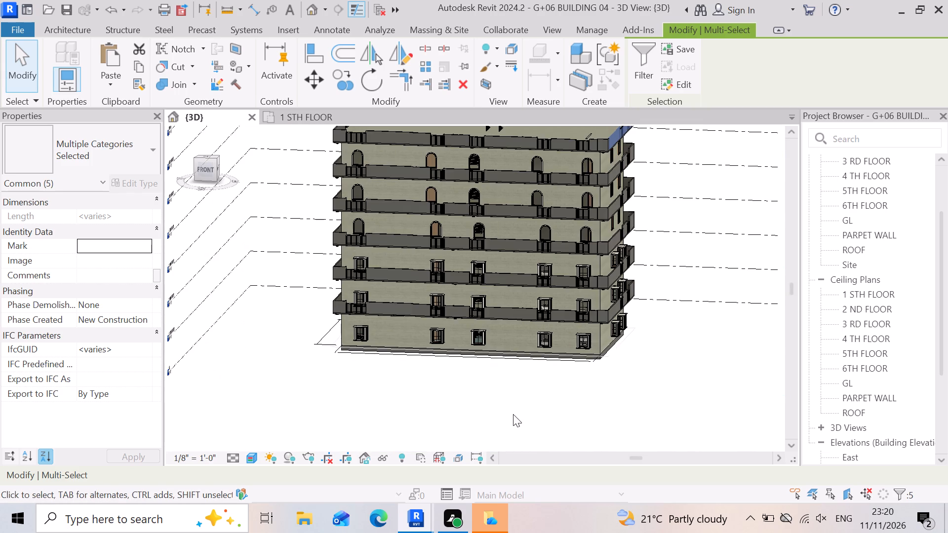
scroll(569, 406, down, 3)
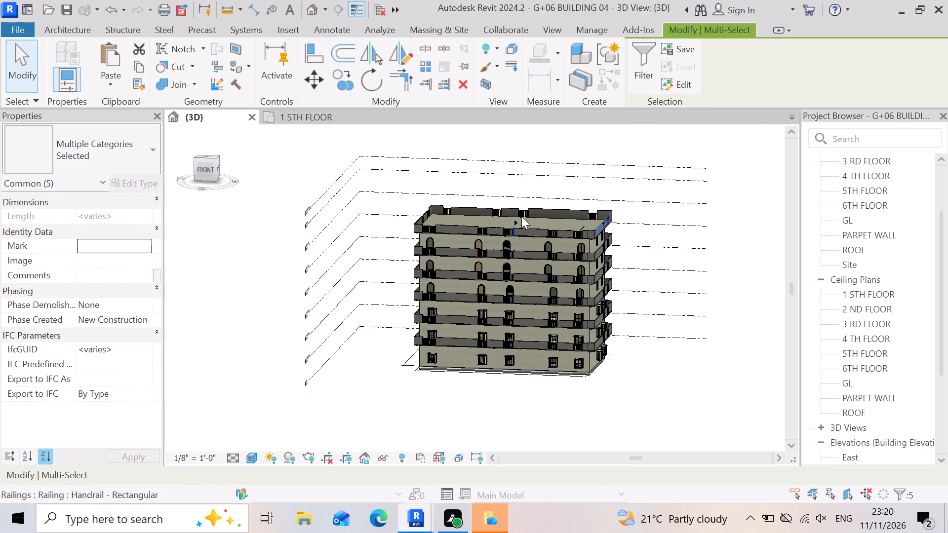
Examine the upper floors' parapet walls and railings at the arched windows, along the front facade and around its right corner.
scroll(524, 214, up, 5)
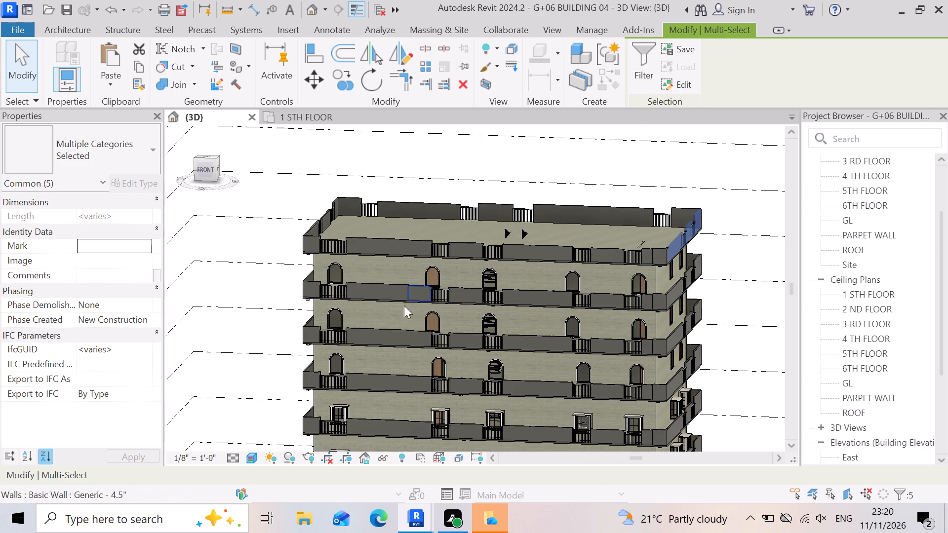
scroll(453, 248, up, 2)
scroll(573, 279, down, 3)
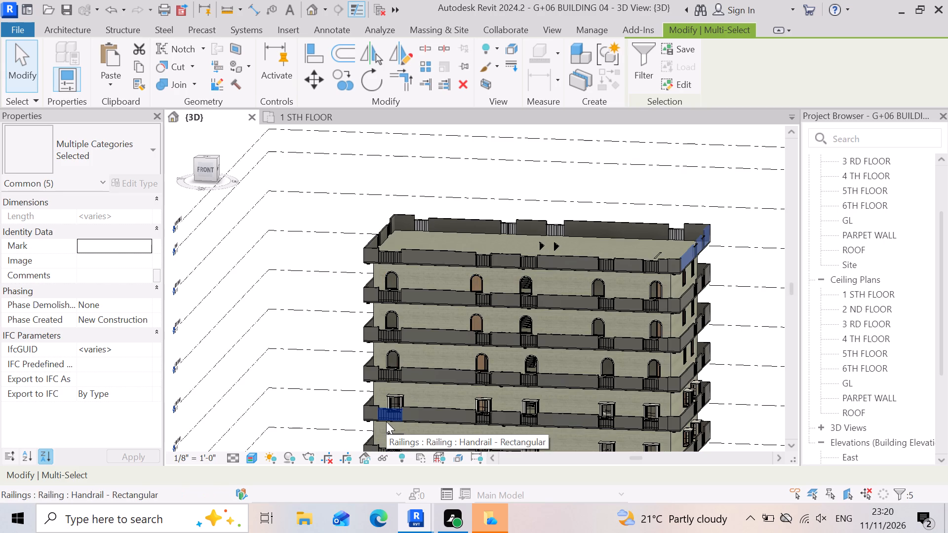
scroll(407, 381, up, 4)
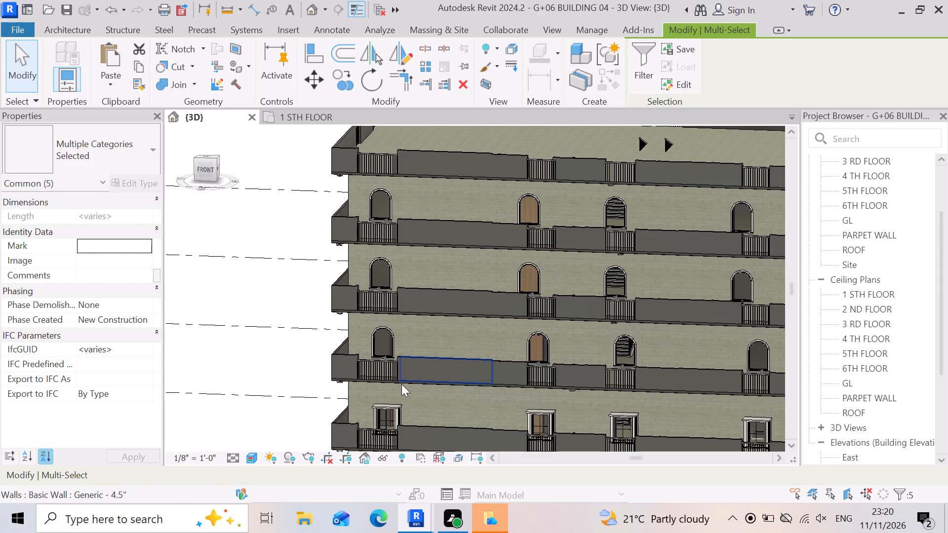
scroll(468, 349, down, 7)
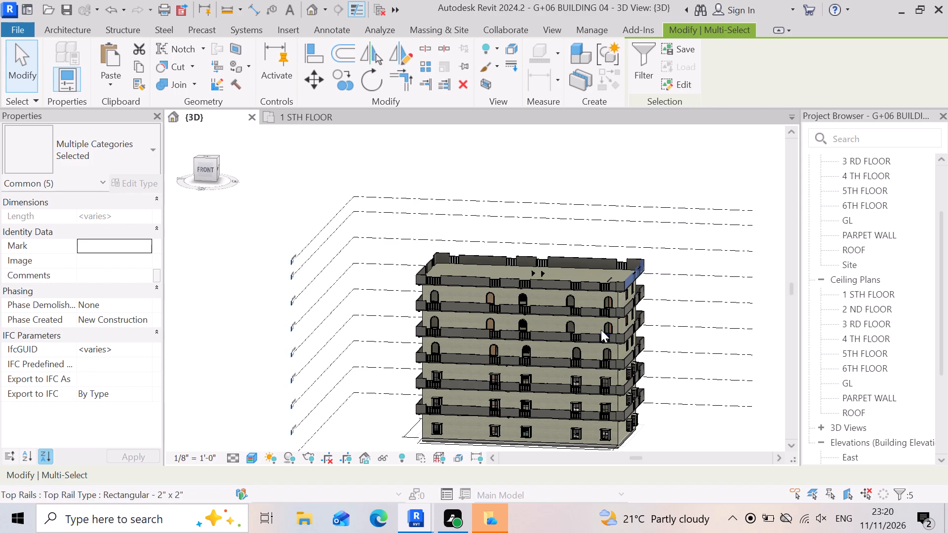
scroll(604, 326, up, 8)
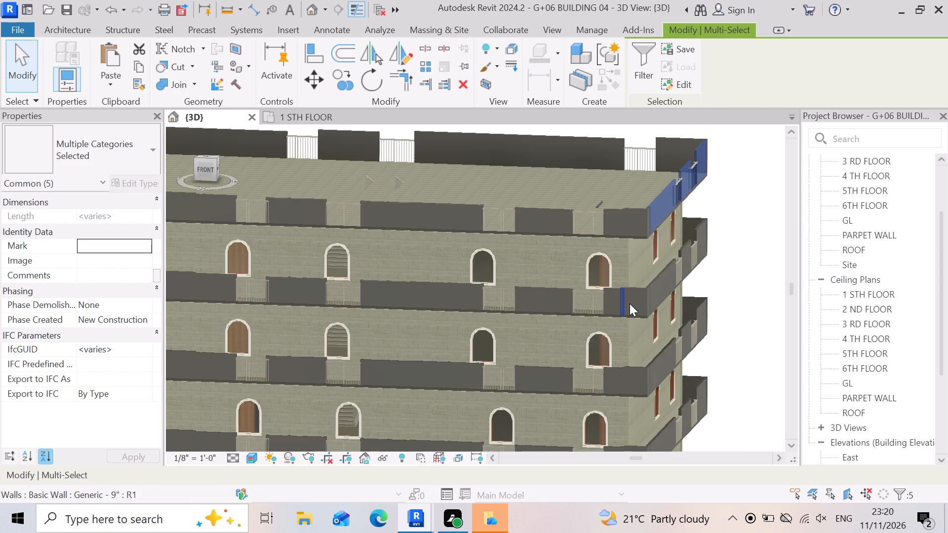
scroll(630, 304, up, 1)
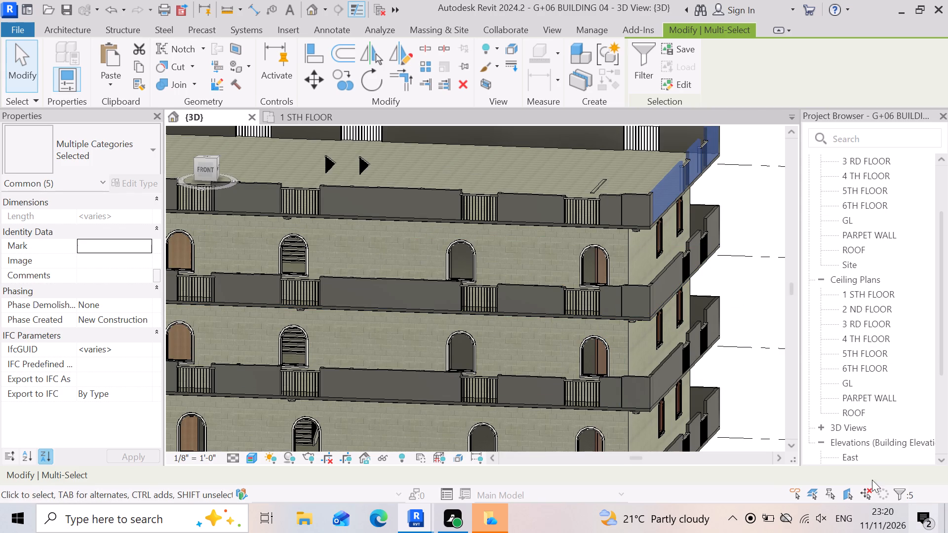
scroll(687, 361, down, 9)
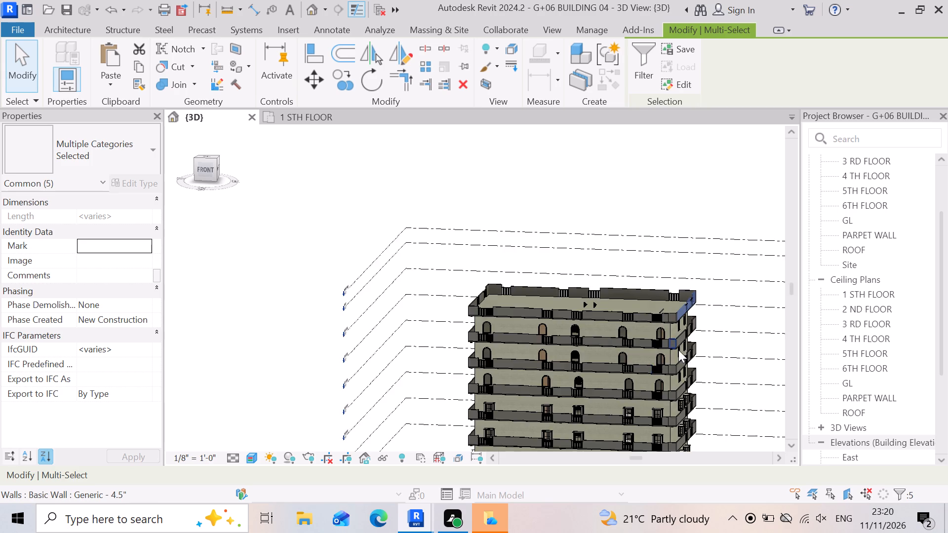
scroll(682, 350, up, 15)
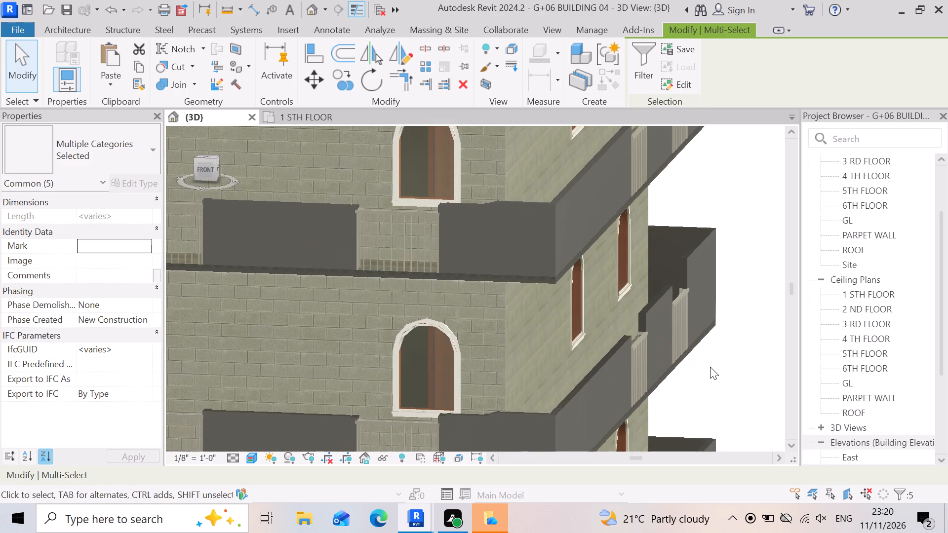
scroll(691, 344, down, 7)
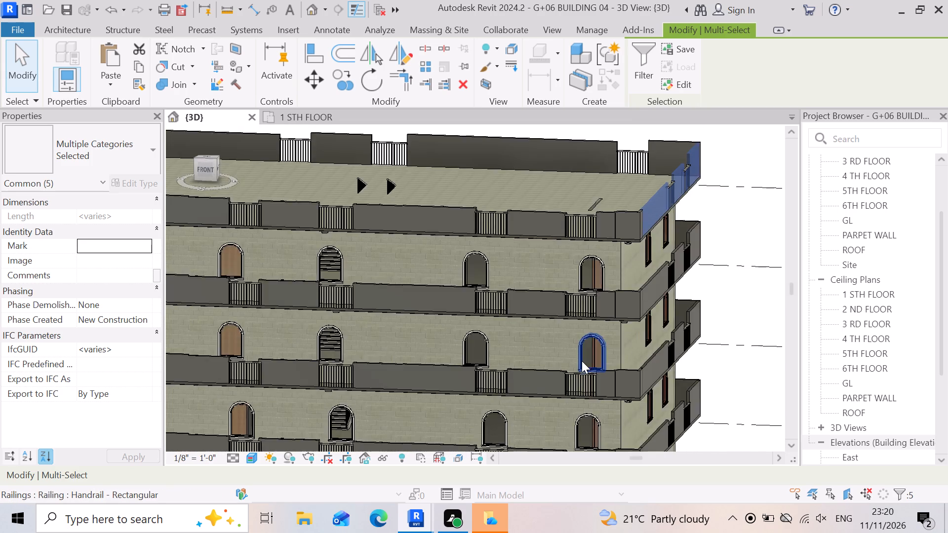
scroll(582, 359, down, 8)
scroll(644, 305, down, 4)
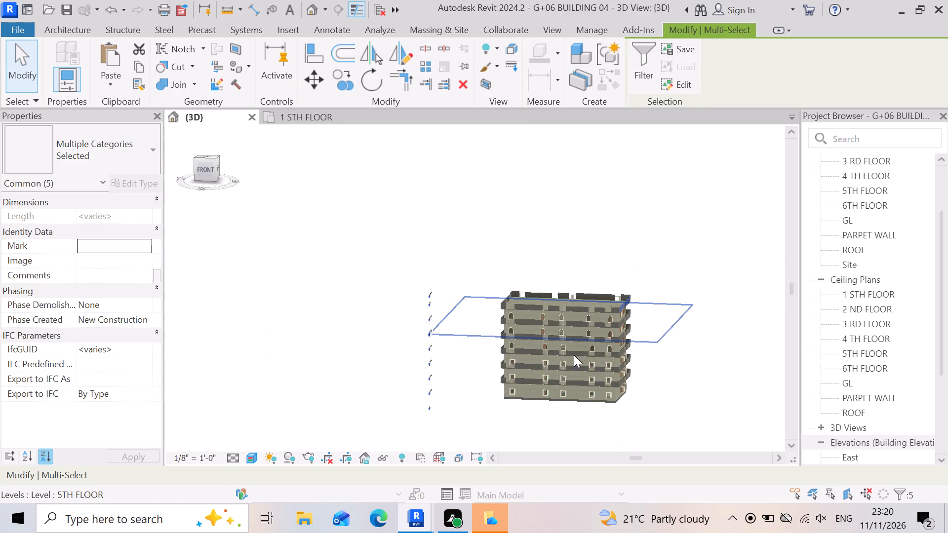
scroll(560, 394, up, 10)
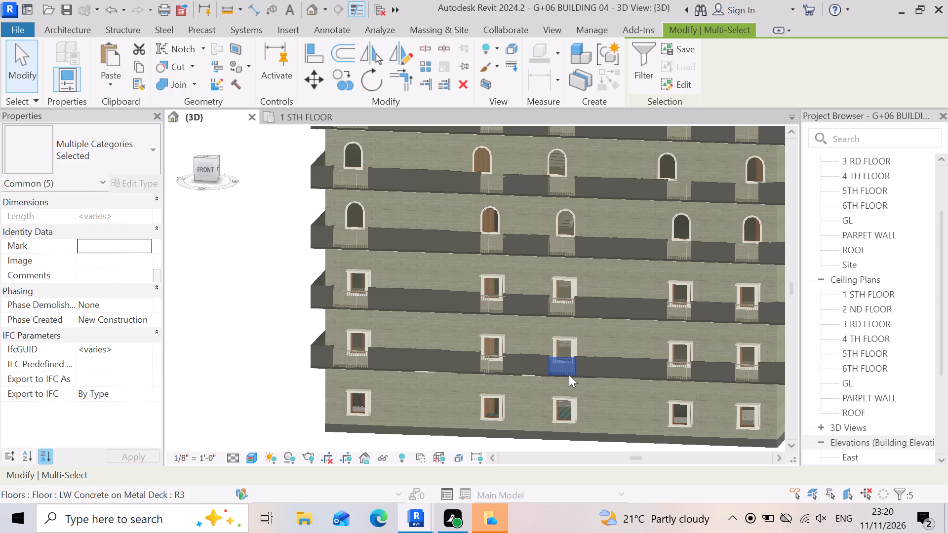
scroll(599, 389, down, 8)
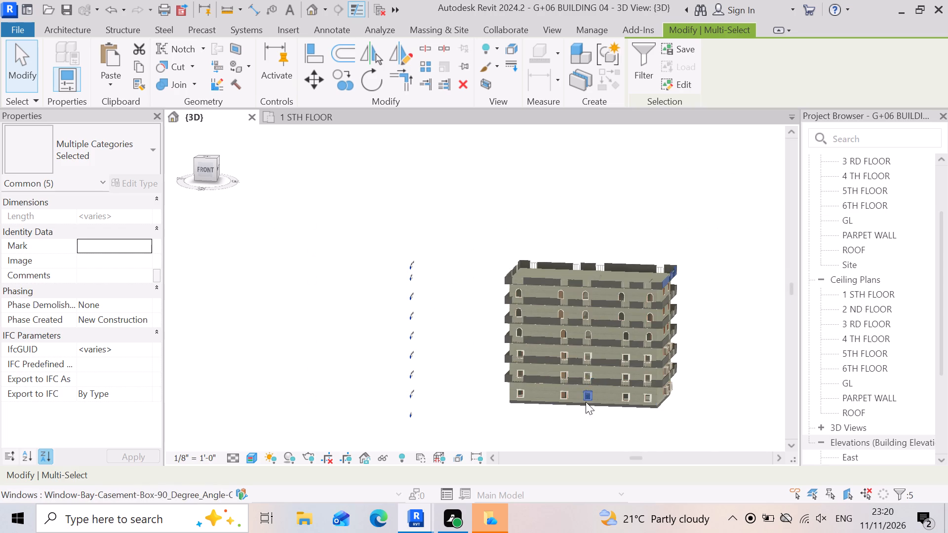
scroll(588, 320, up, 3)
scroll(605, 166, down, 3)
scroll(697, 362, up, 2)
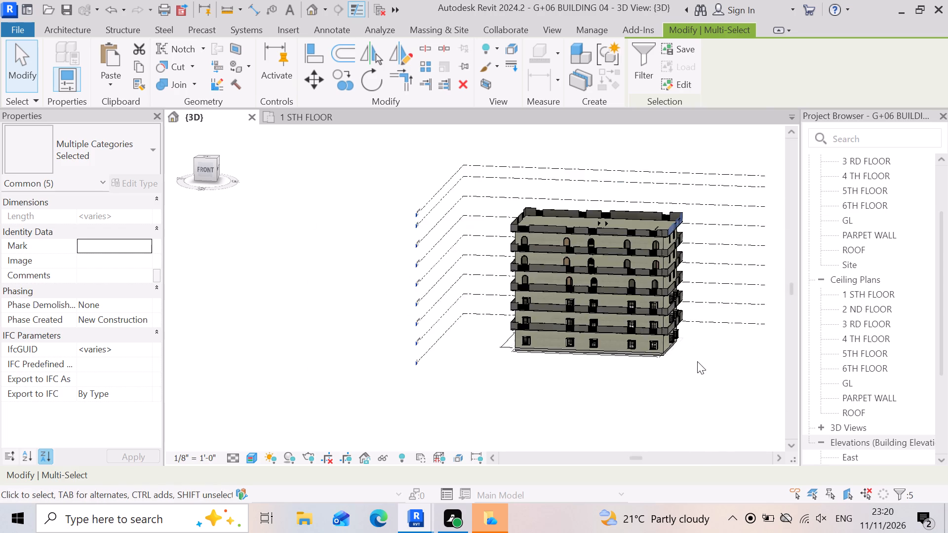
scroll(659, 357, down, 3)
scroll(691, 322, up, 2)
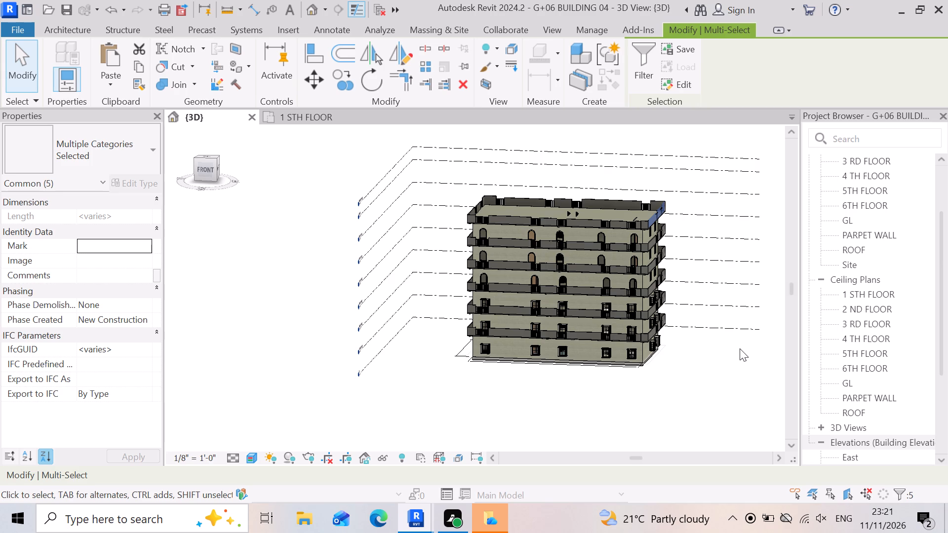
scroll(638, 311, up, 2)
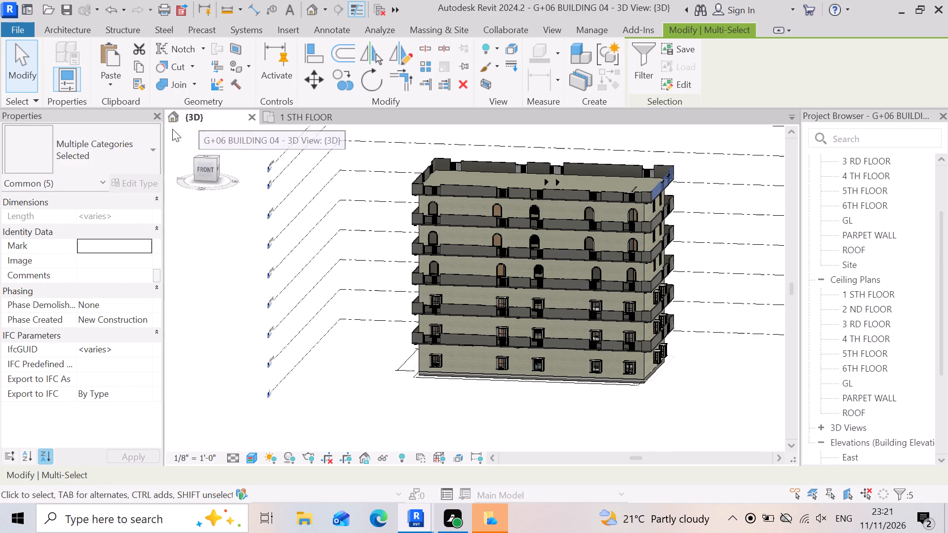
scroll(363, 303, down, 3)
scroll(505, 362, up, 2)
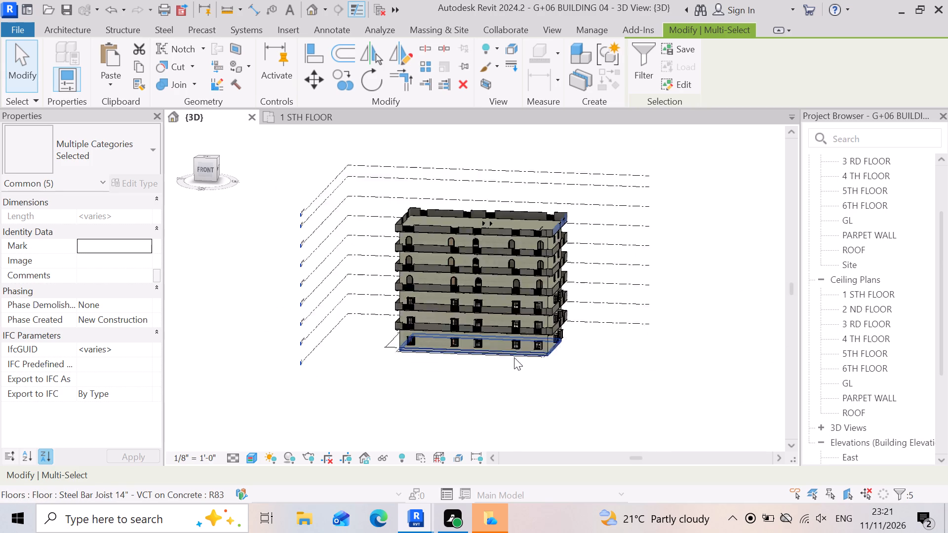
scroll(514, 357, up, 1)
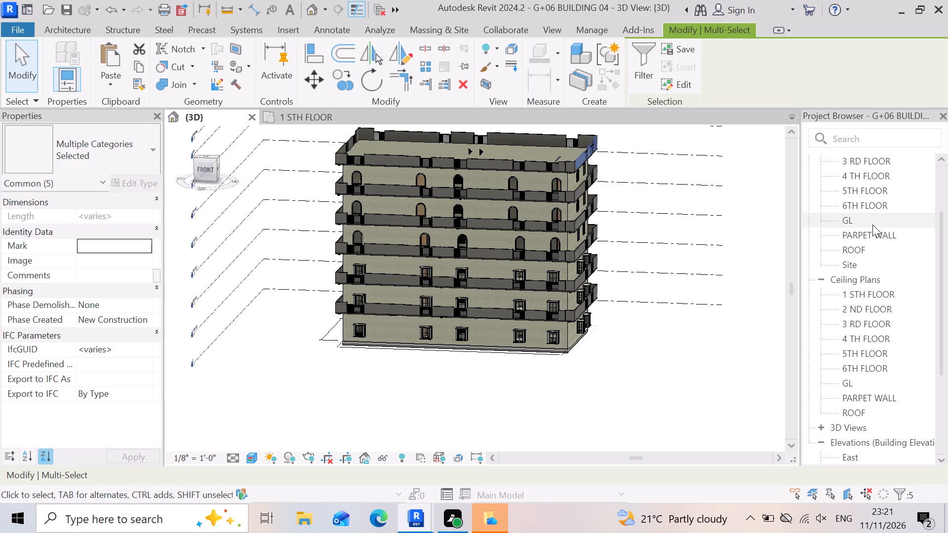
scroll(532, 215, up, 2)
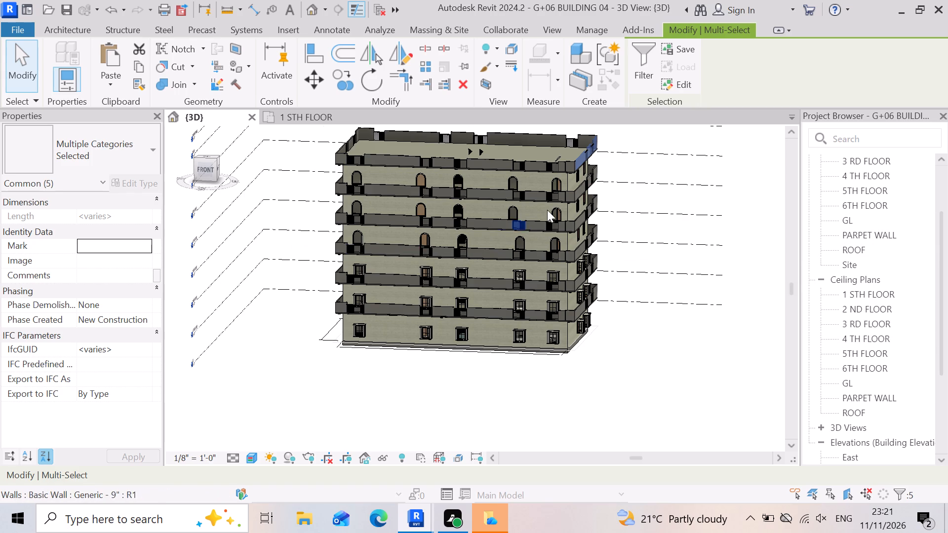
Examine the arched windows, parapet walls and railings at the building's front-right corner, and the side windows below them.
scroll(547, 210, up, 10)
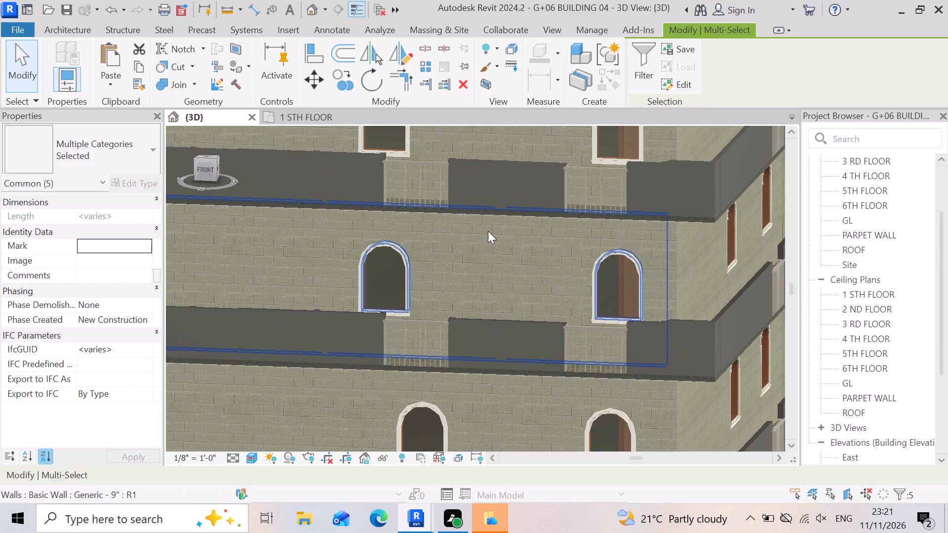
scroll(704, 235, up, 6)
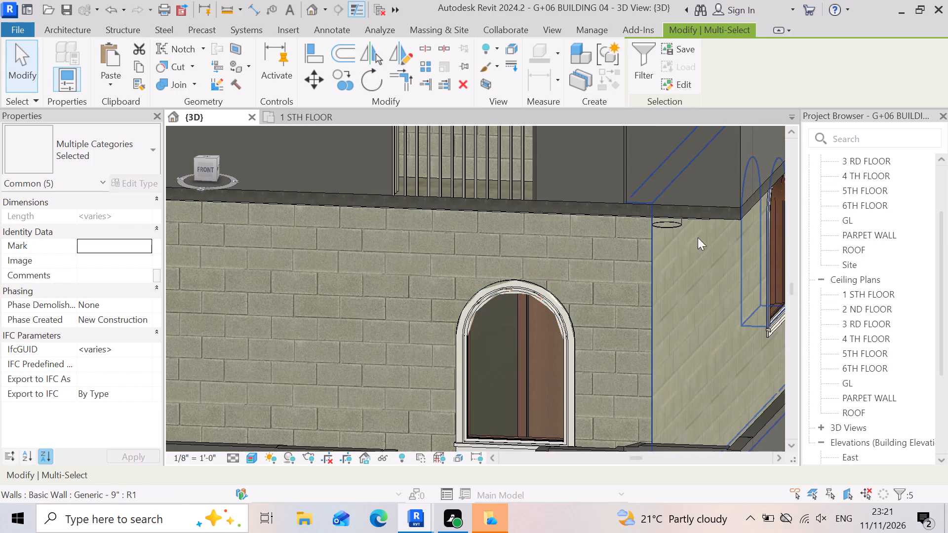
scroll(717, 228, up, 3)
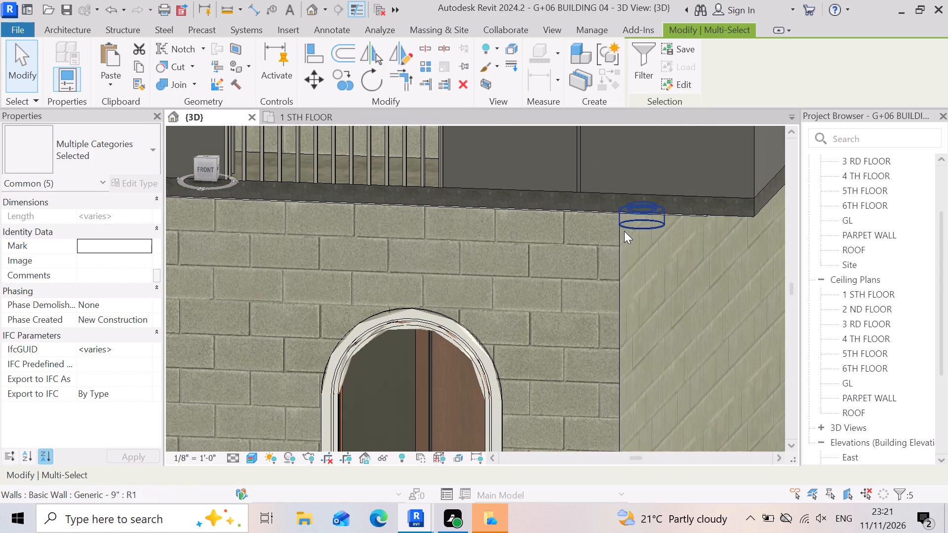
scroll(615, 239, down, 15)
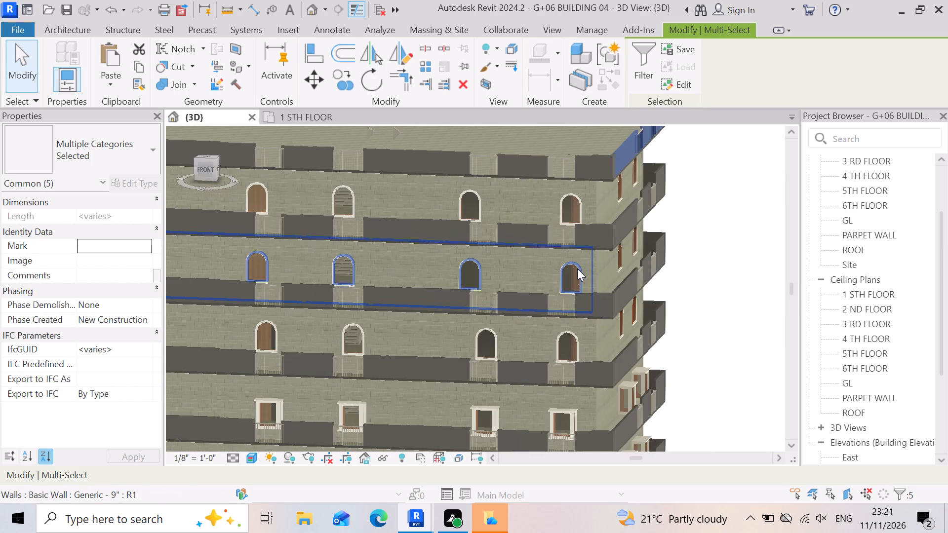
scroll(574, 272, down, 7)
scroll(570, 324, up, 3)
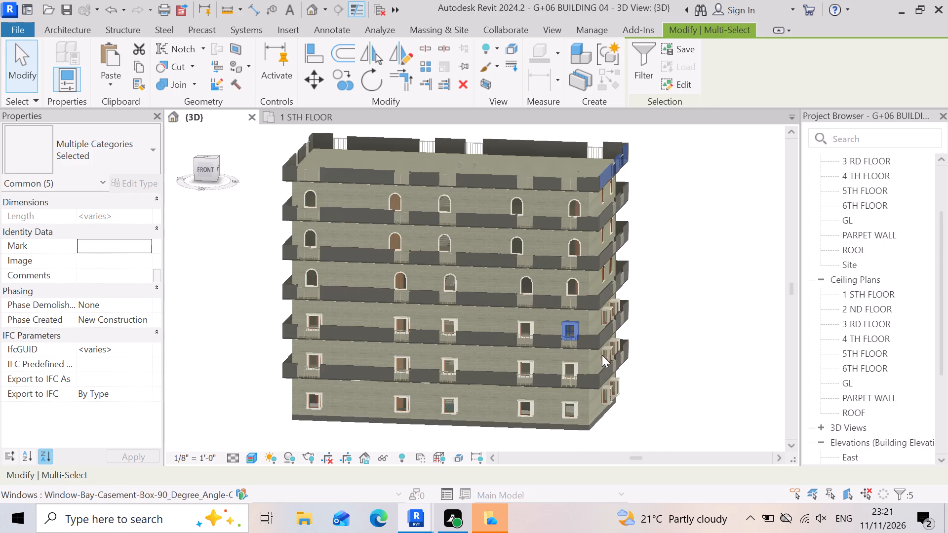
scroll(607, 358, up, 4)
scroll(636, 324, down, 2)
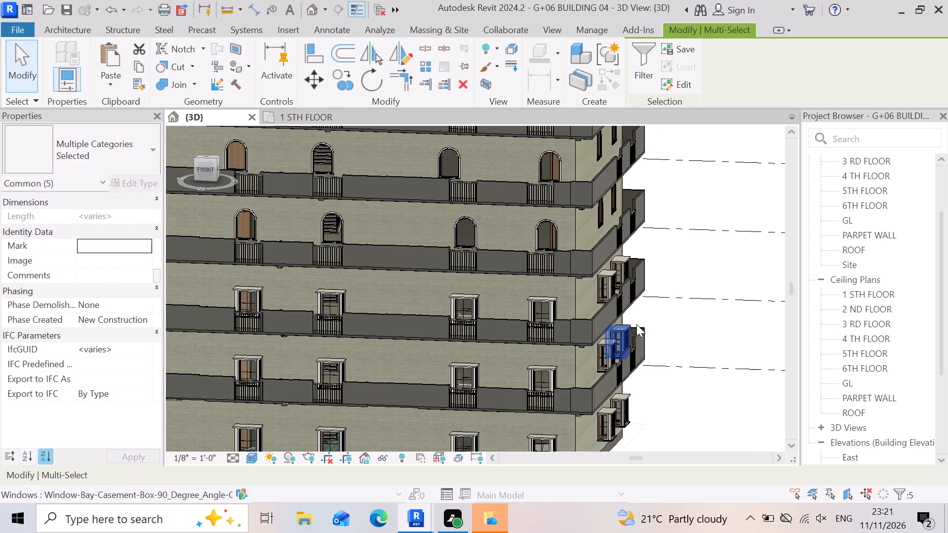
scroll(636, 324, down, 5)
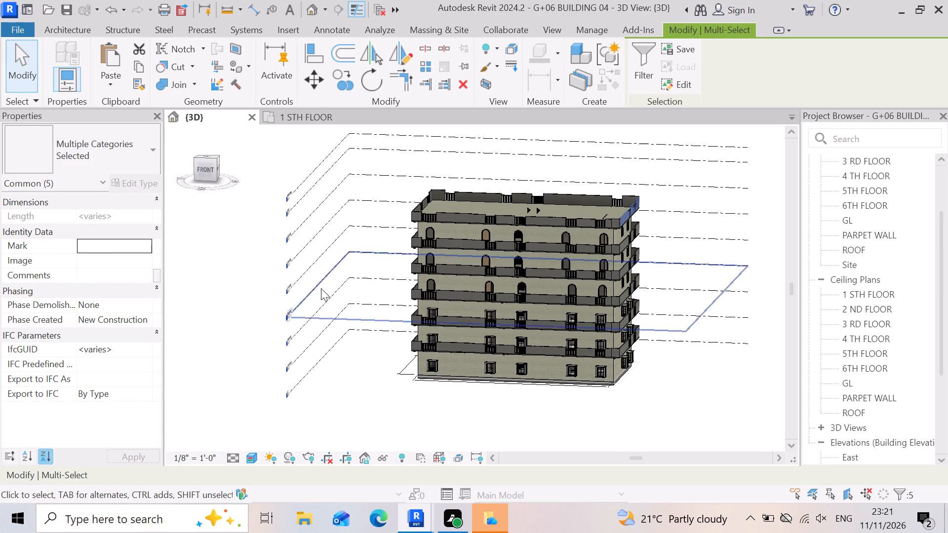
Examine the ground-floor bay windows and the base slab edge around the building's front-right corner.
scroll(601, 380, up, 2)
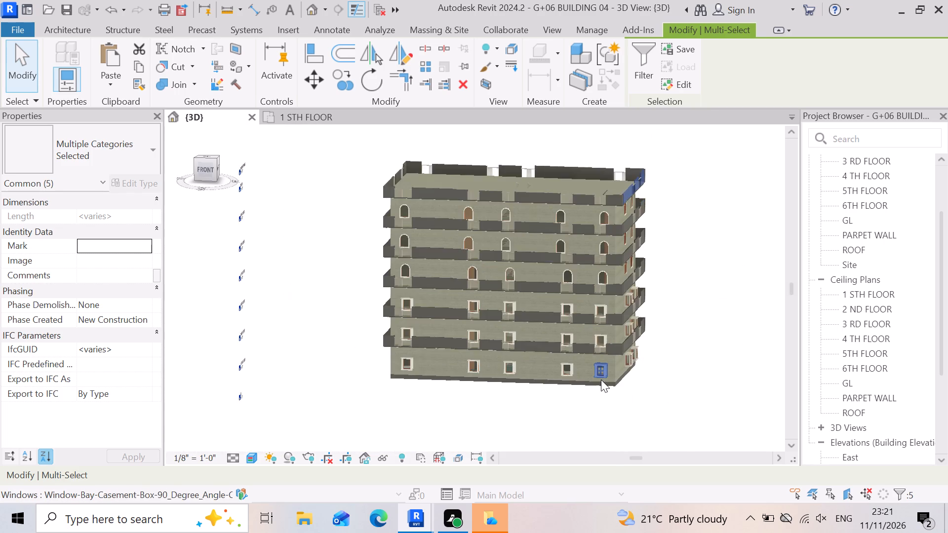
scroll(601, 380, up, 7)
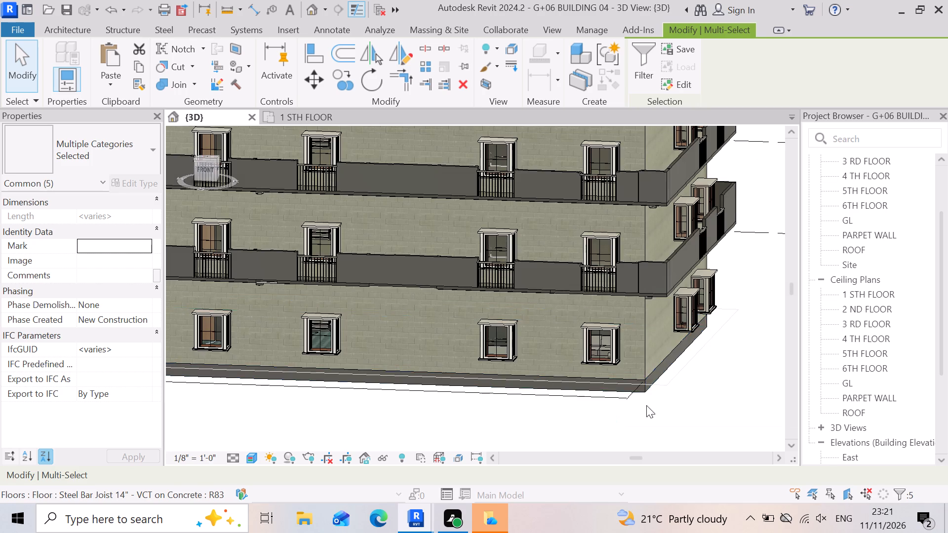
scroll(651, 395, up, 10)
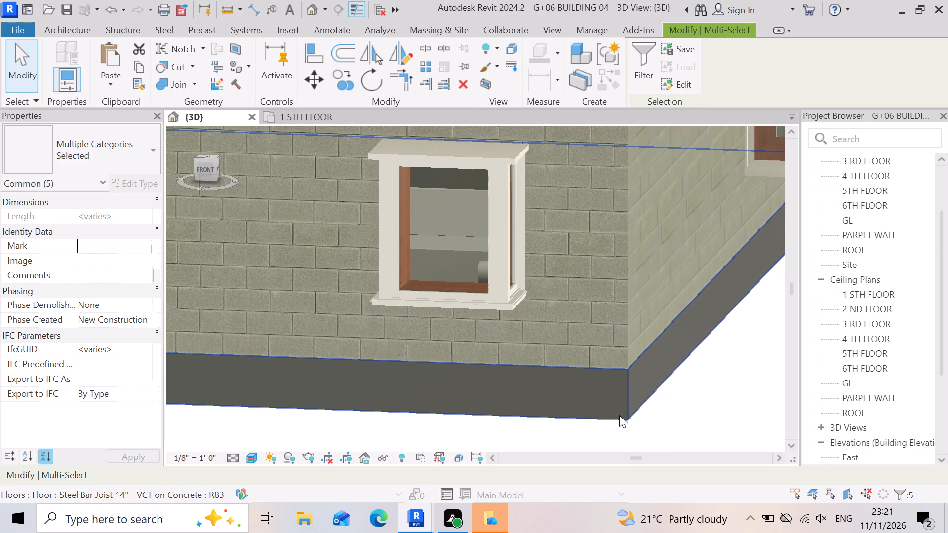
scroll(648, 404, up, 4)
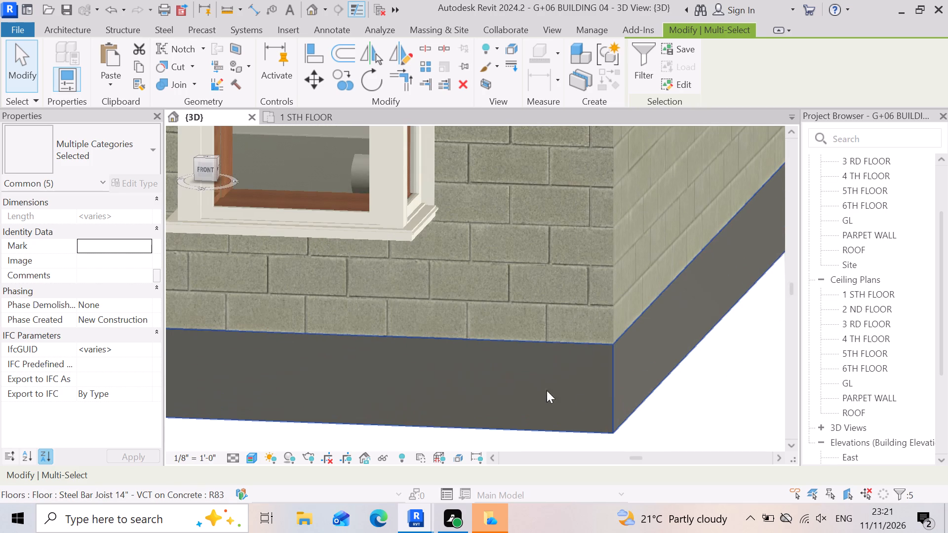
scroll(561, 379, down, 15)
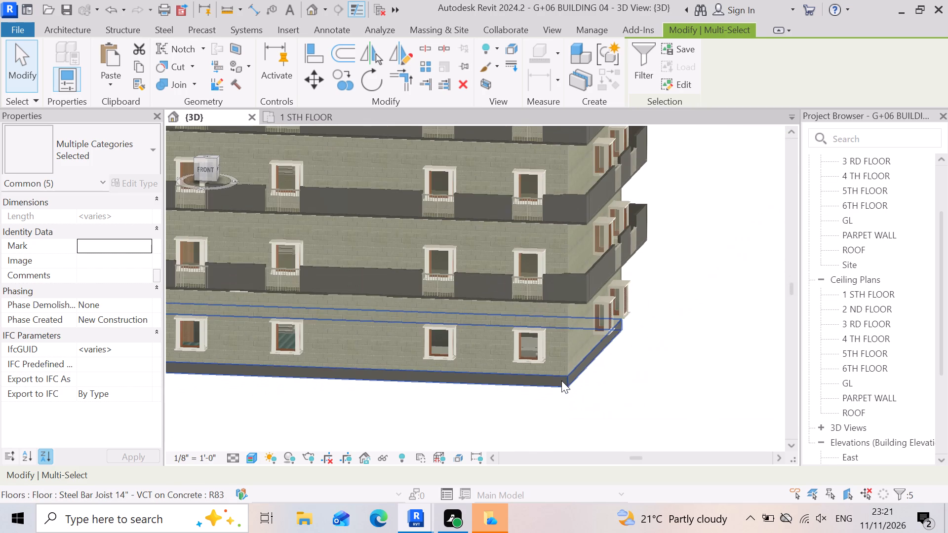
scroll(558, 410, down, 7)
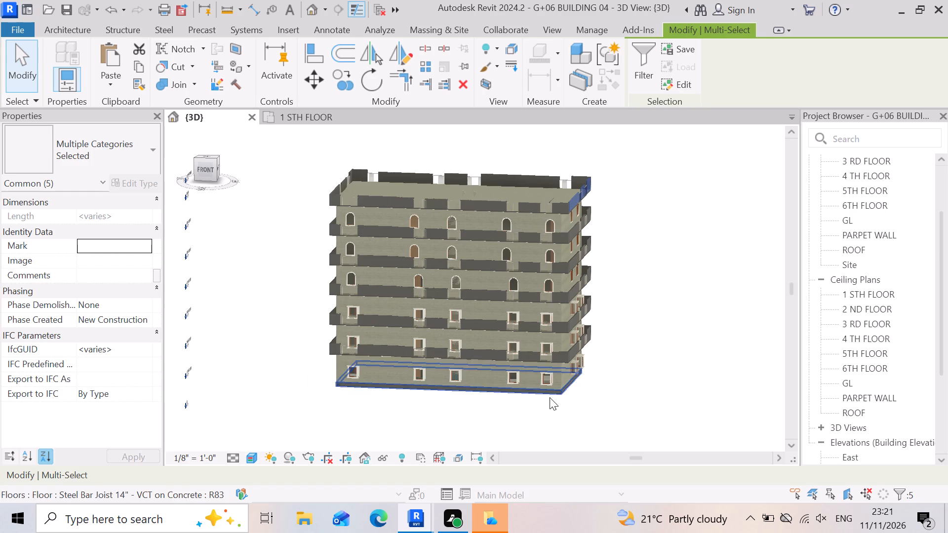
scroll(606, 338, up, 3)
scroll(665, 317, down, 3)
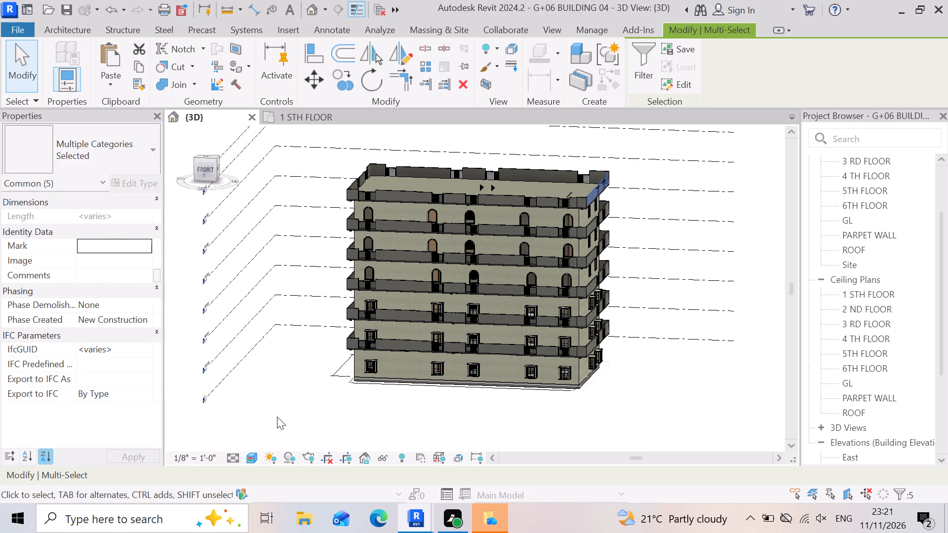
Examine the base slab edge beneath the ground-floor window nearest the front-right corner, along with the floors above.
scroll(534, 393, up, 8)
scroll(579, 421, up, 3)
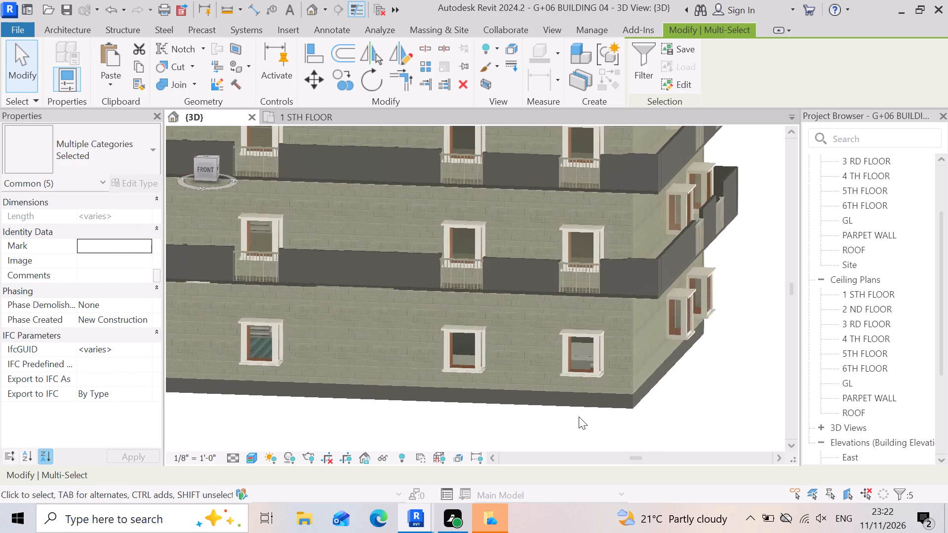
scroll(579, 417, up, 6)
scroll(671, 375, up, 5)
scroll(647, 373, down, 2)
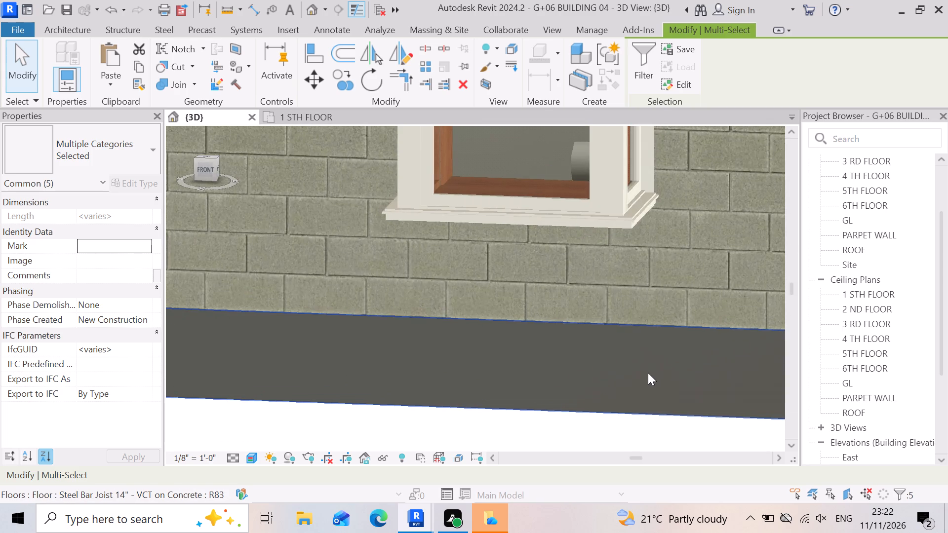
scroll(648, 373, down, 20)
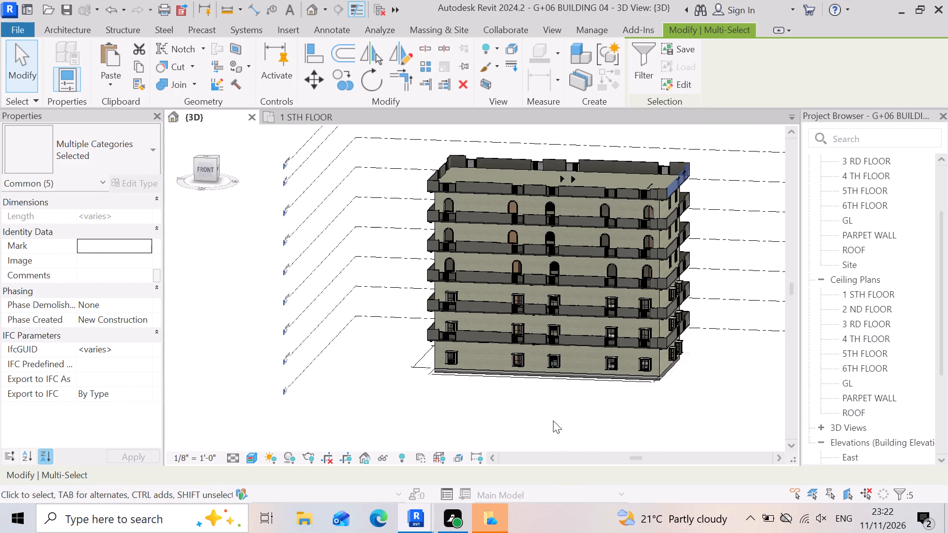
Examine the front-left corner of the building, including the base slab, ground-floor windows and lower-floor railings.
shift+middle_drag(504, 403, 538, 386)
scroll(511, 427, up, 5)
scroll(505, 342, down, 3)
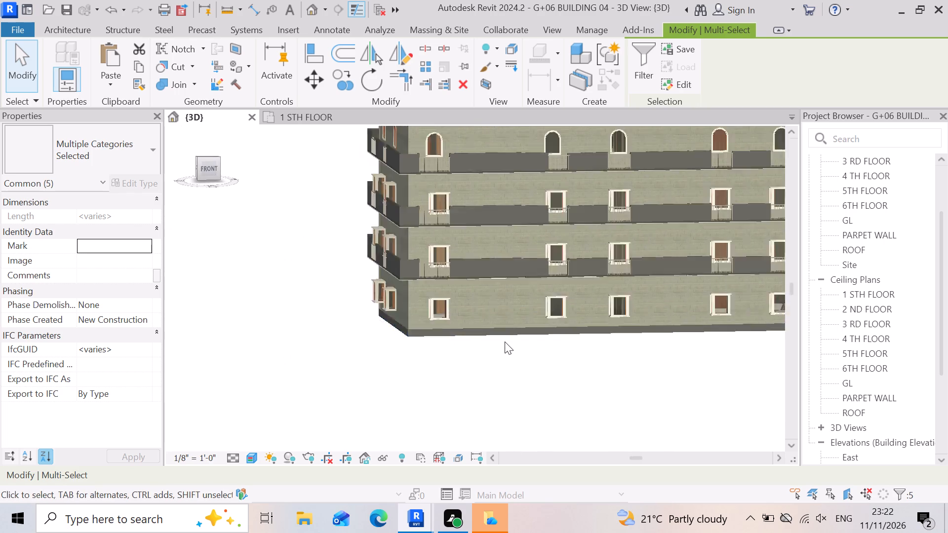
scroll(494, 361, down, 3)
scroll(503, 348, up, 4)
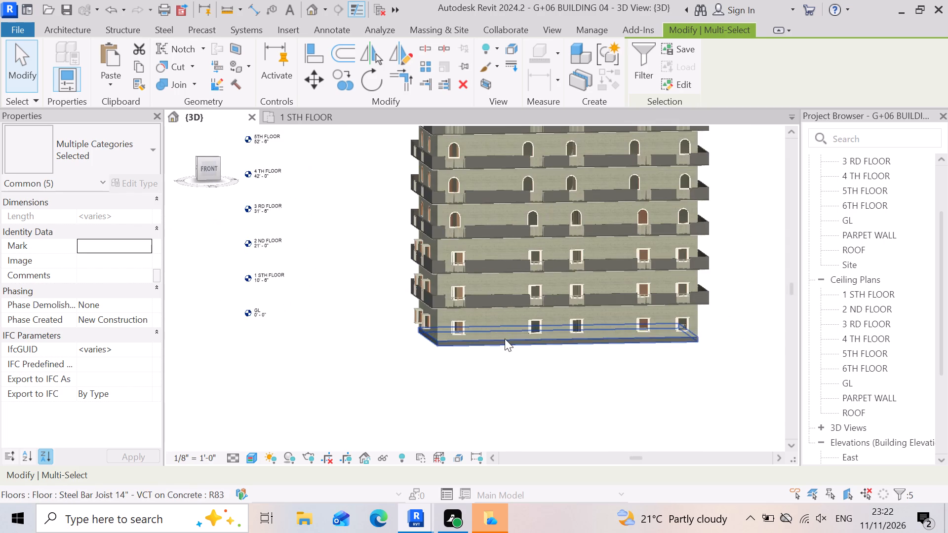
scroll(505, 339, up, 7)
scroll(431, 376, down, 6)
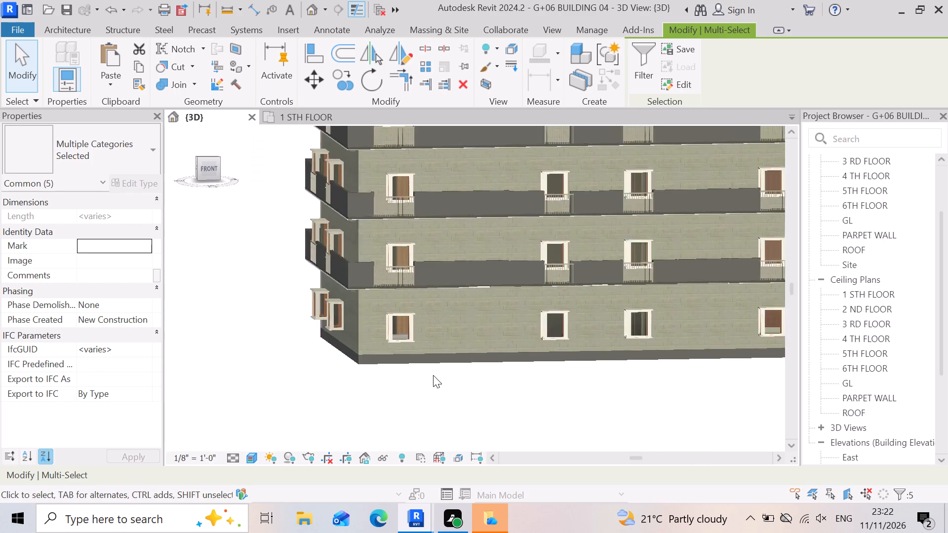
scroll(433, 375, down, 3)
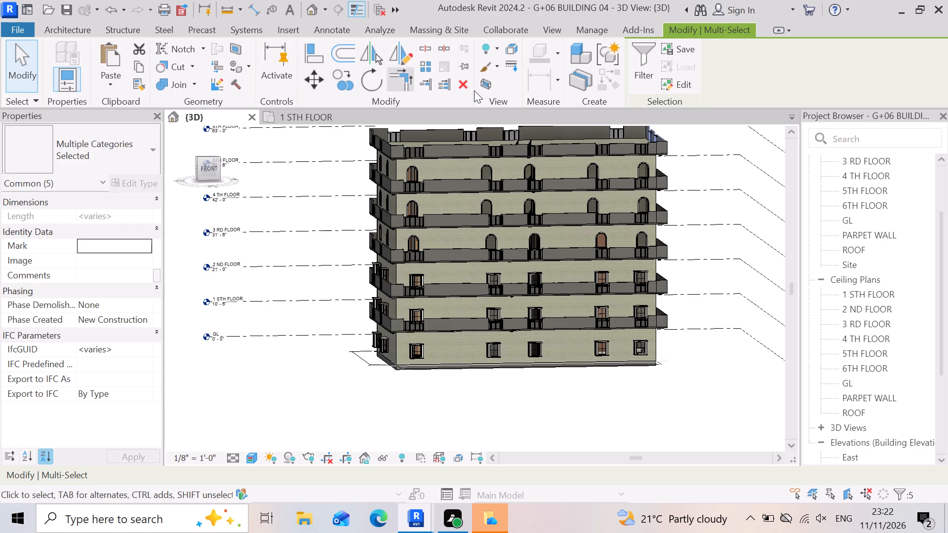
Examine the handrail and adjoining parapet walls at a lower-floor casement window near the front-left corner.
click(596, 27)
scroll(483, 342, up, 3)
scroll(421, 401, up, 2)
scroll(359, 307, up, 11)
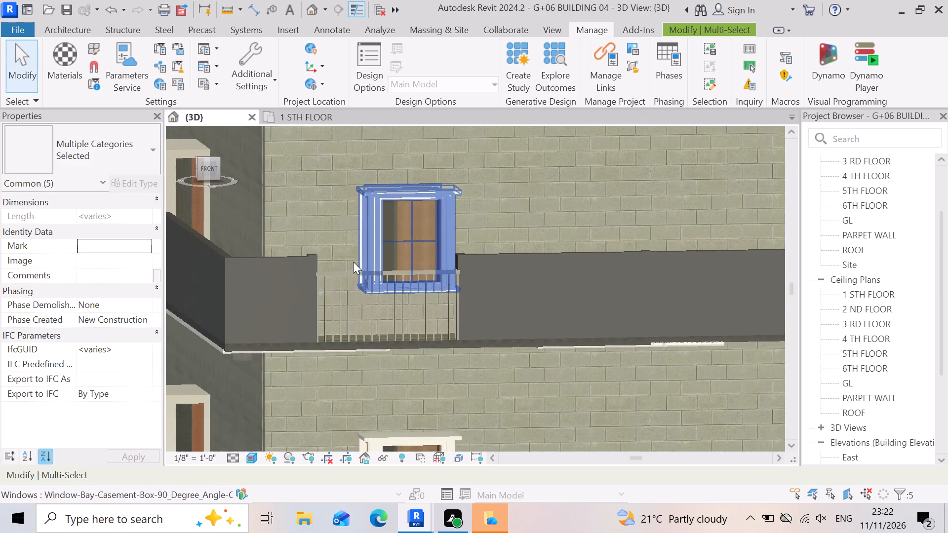
scroll(373, 360, up, 2)
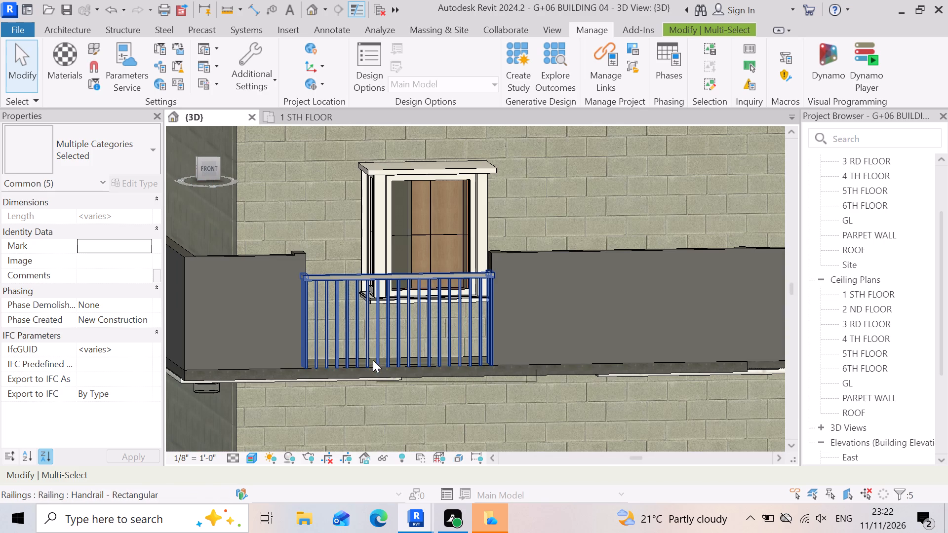
scroll(373, 360, up, 1)
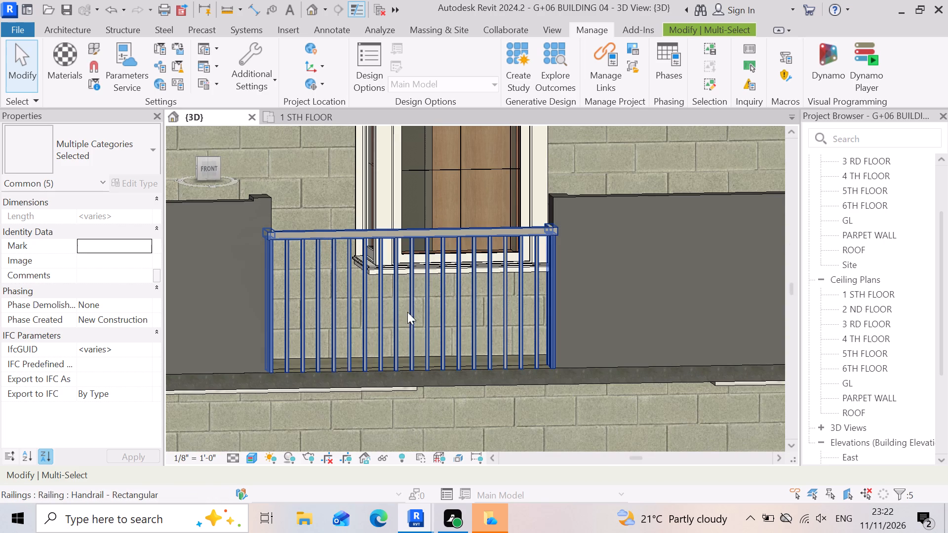
scroll(409, 315, down, 17)
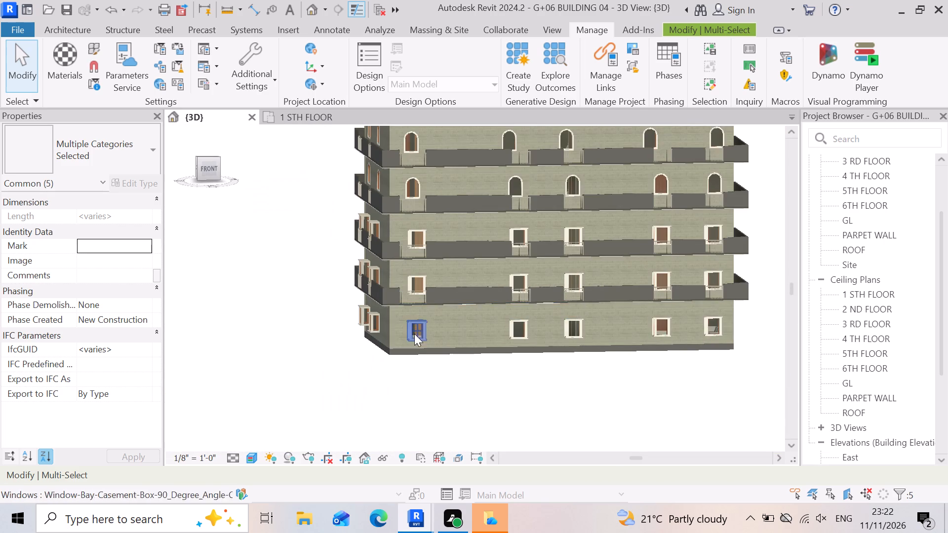
scroll(415, 336, up, 3)
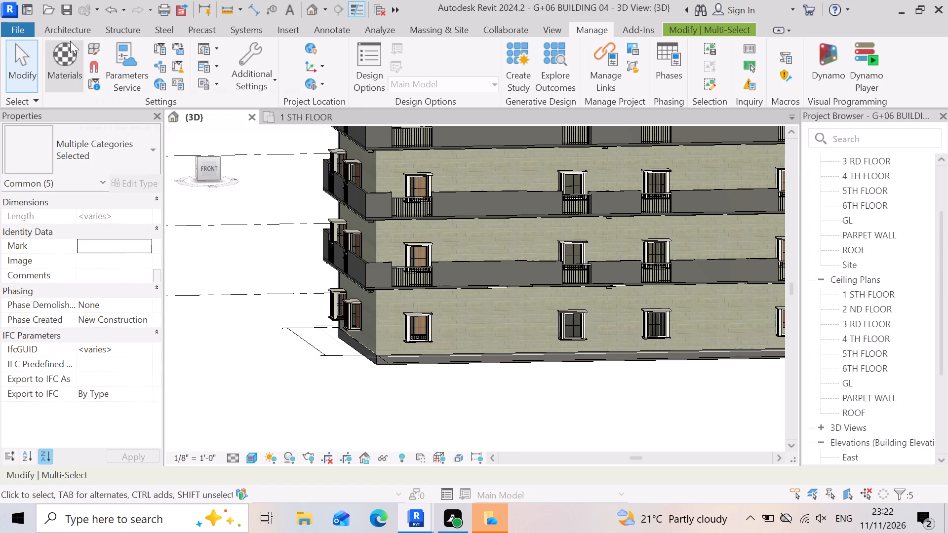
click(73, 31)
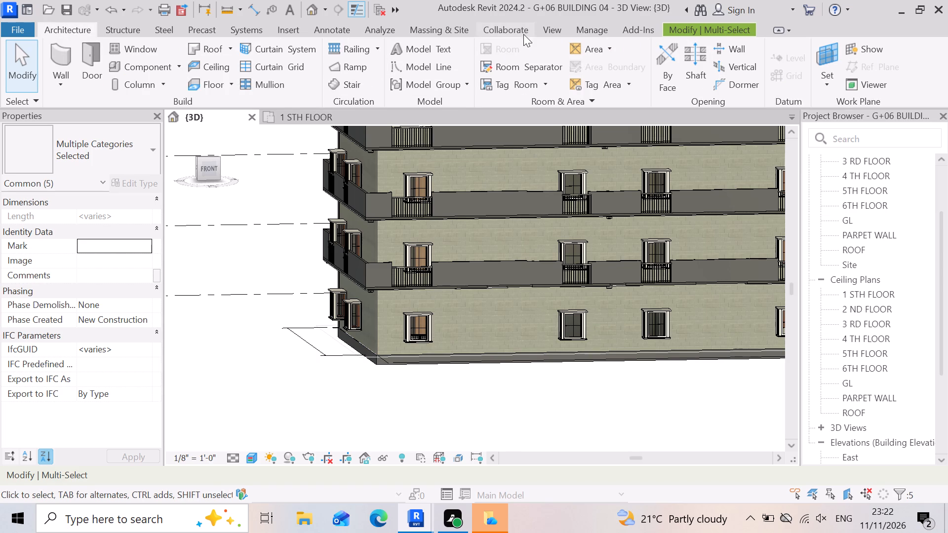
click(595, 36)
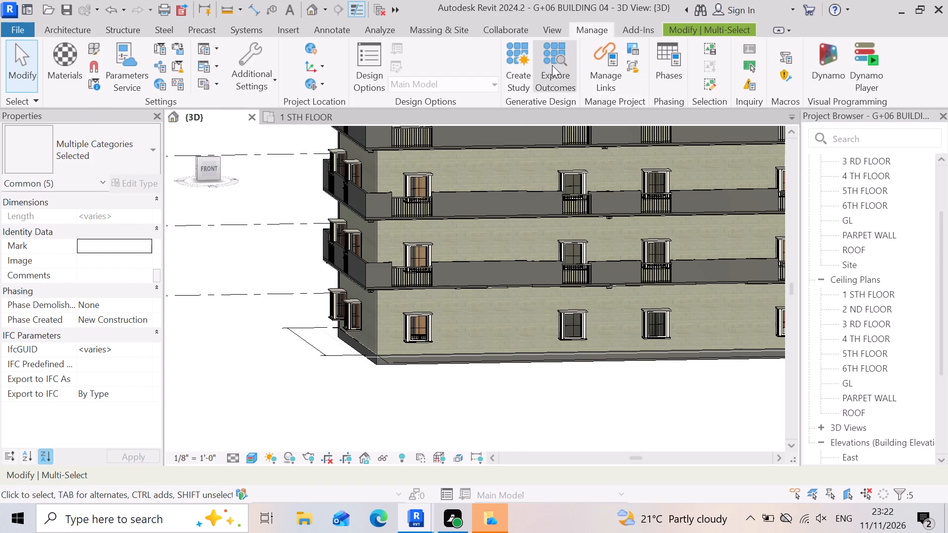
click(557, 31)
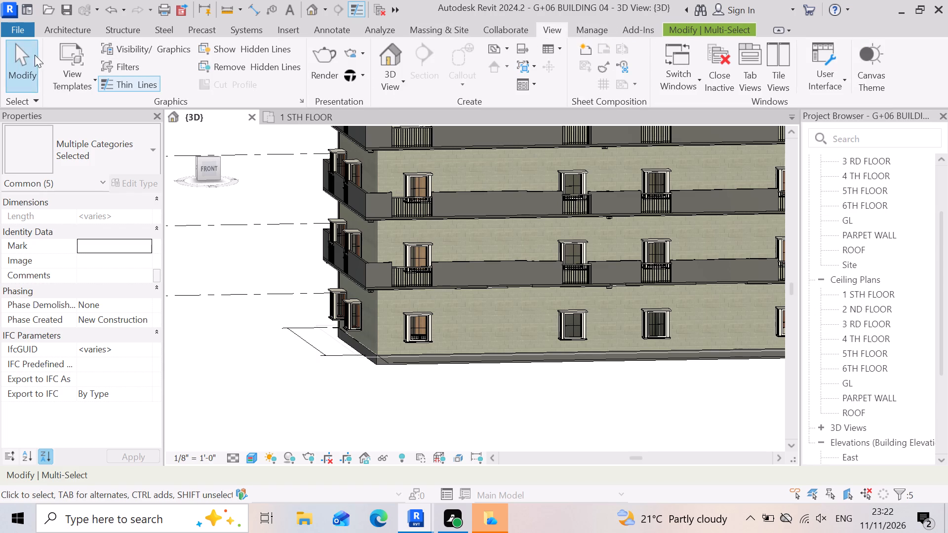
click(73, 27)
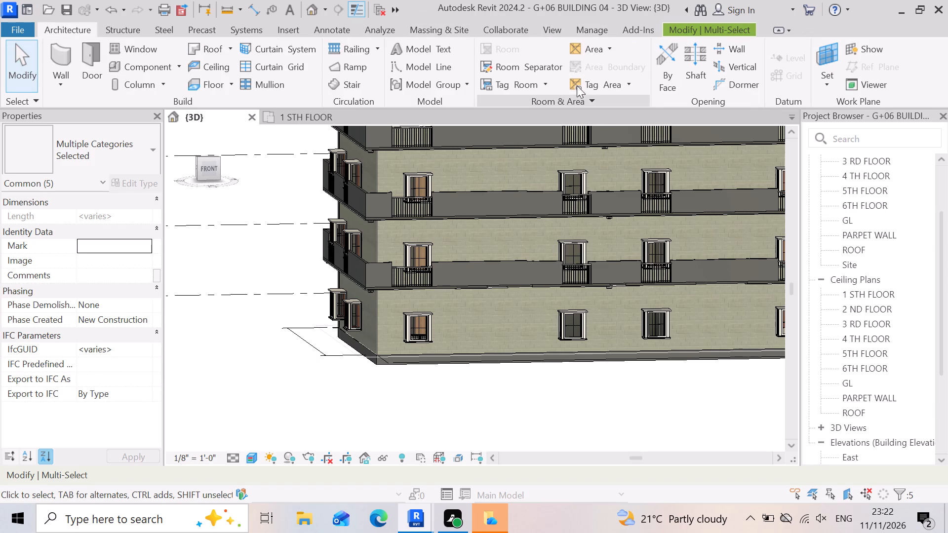
Create a Grassland - 16" toposolid at GL from a rectangular boundary about 133' by 82' surrounding the building plan.
click(444, 27)
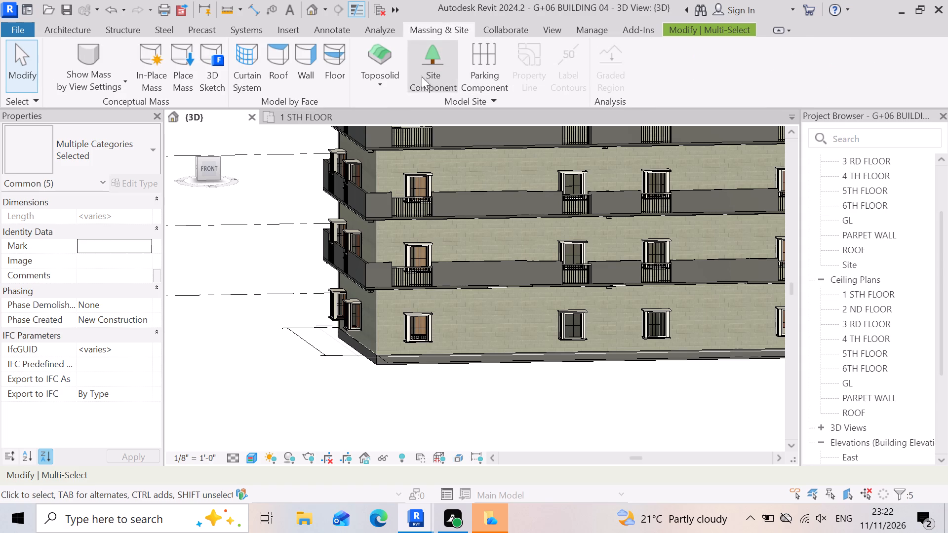
click(379, 82)
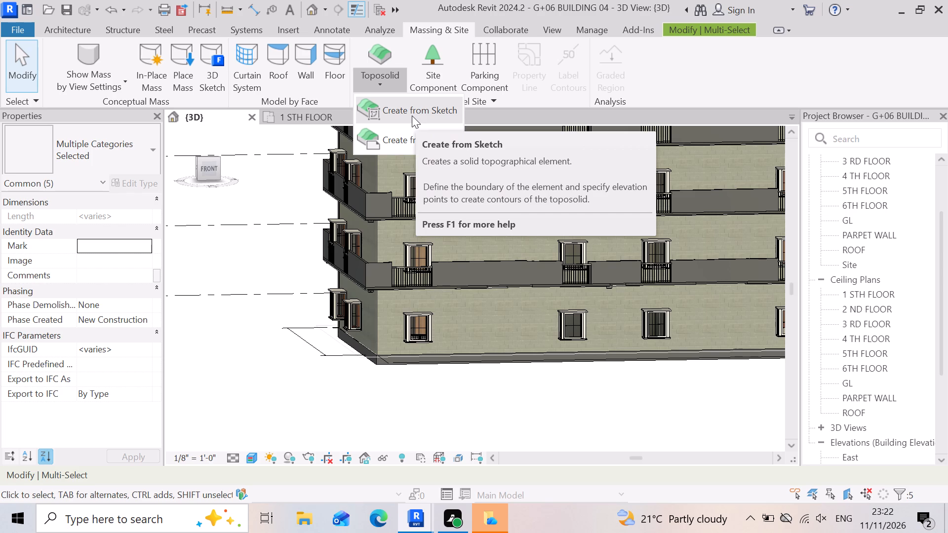
click(412, 115)
scroll(403, 372, down, 3)
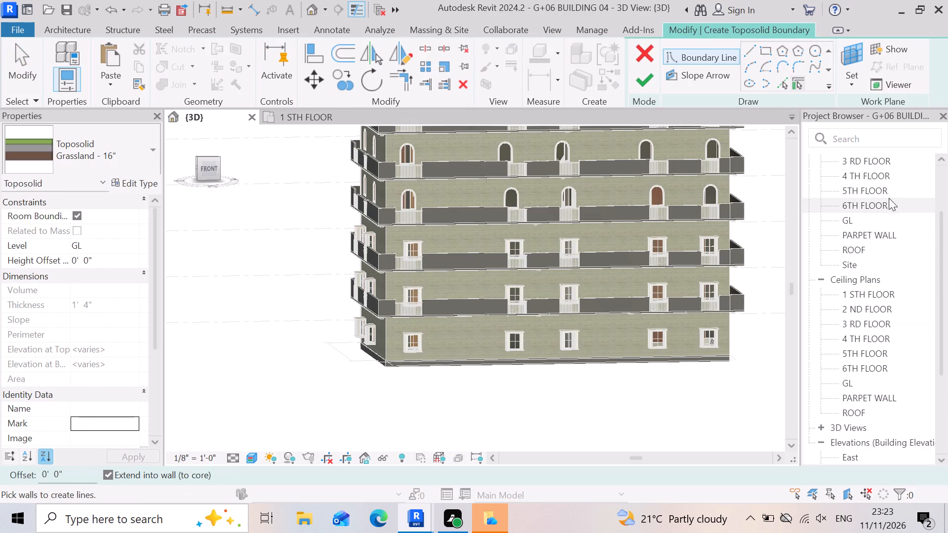
scroll(885, 275, up, 2)
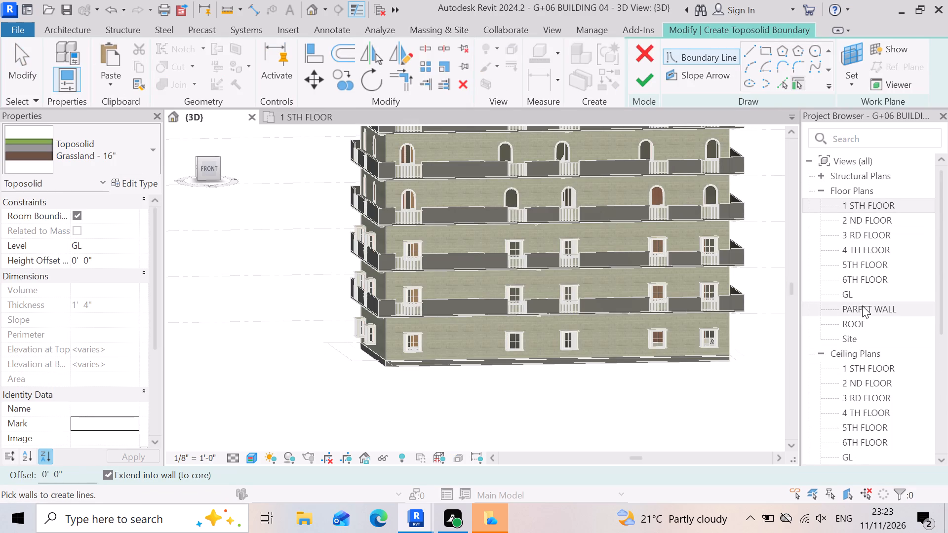
double_click(861, 299)
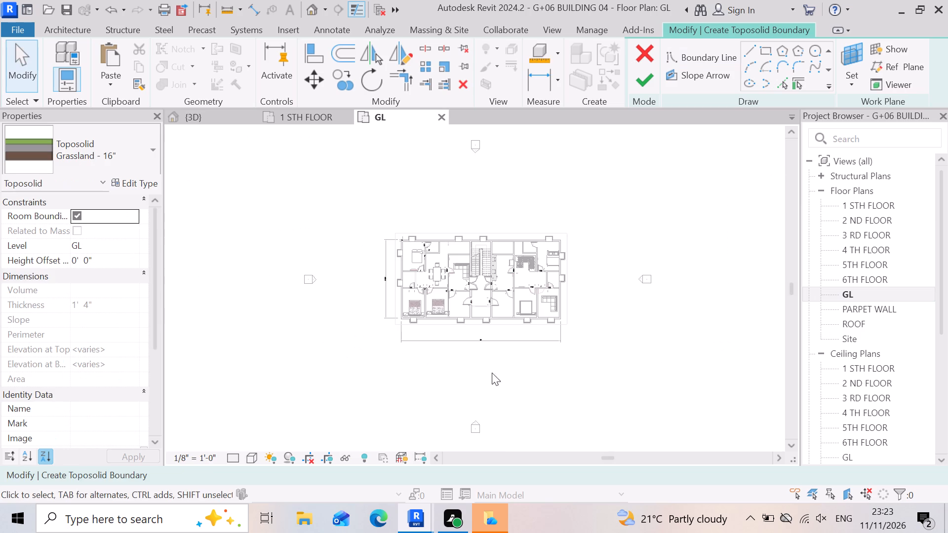
scroll(481, 362, up, 3)
scroll(361, 189, up, 3)
scroll(499, 360, down, 3)
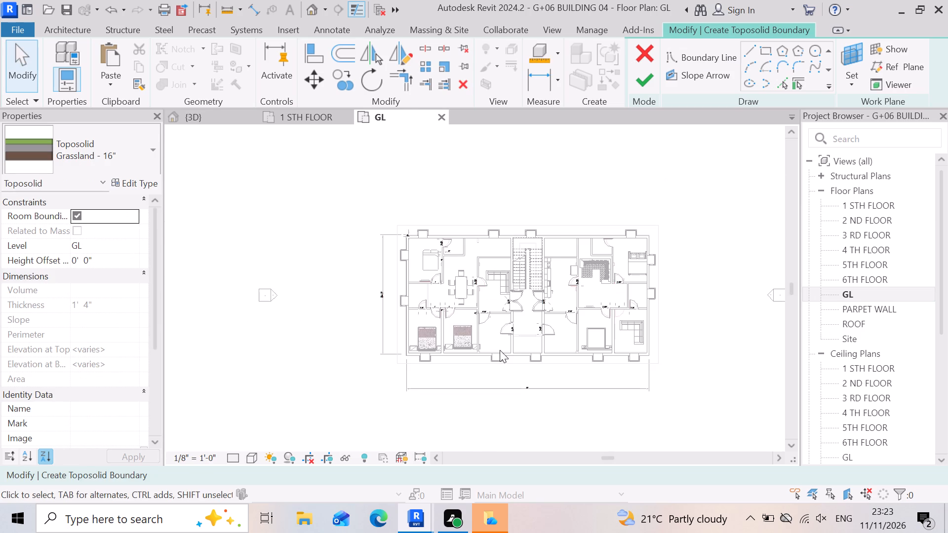
click(763, 53)
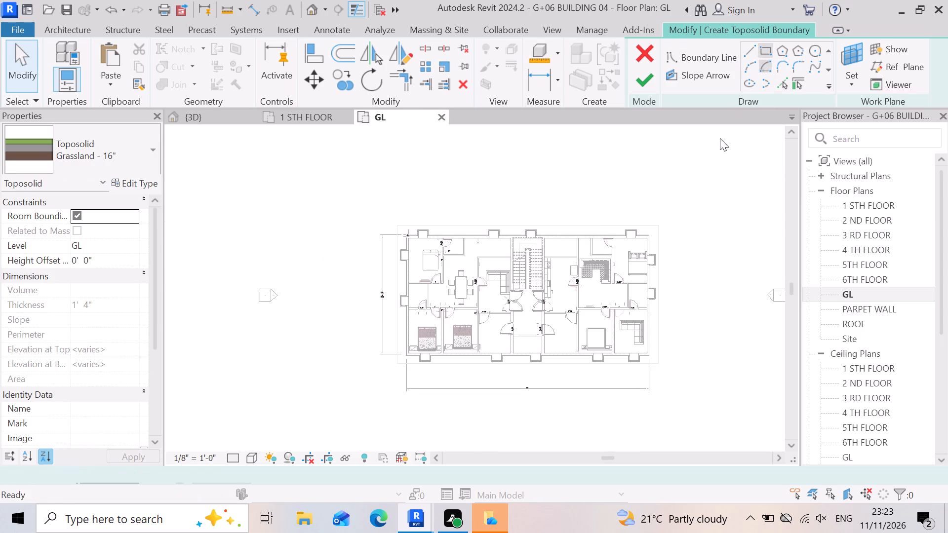
click(309, 172)
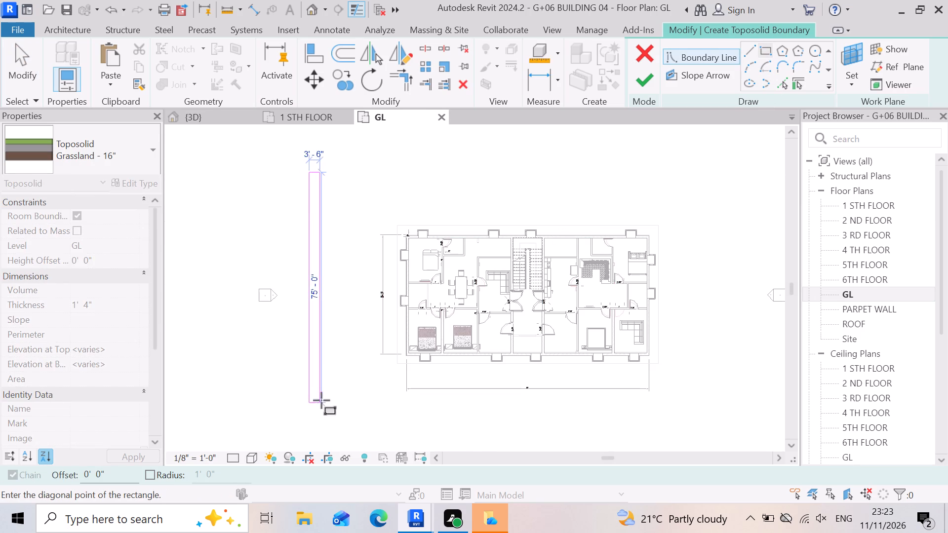
click(720, 423)
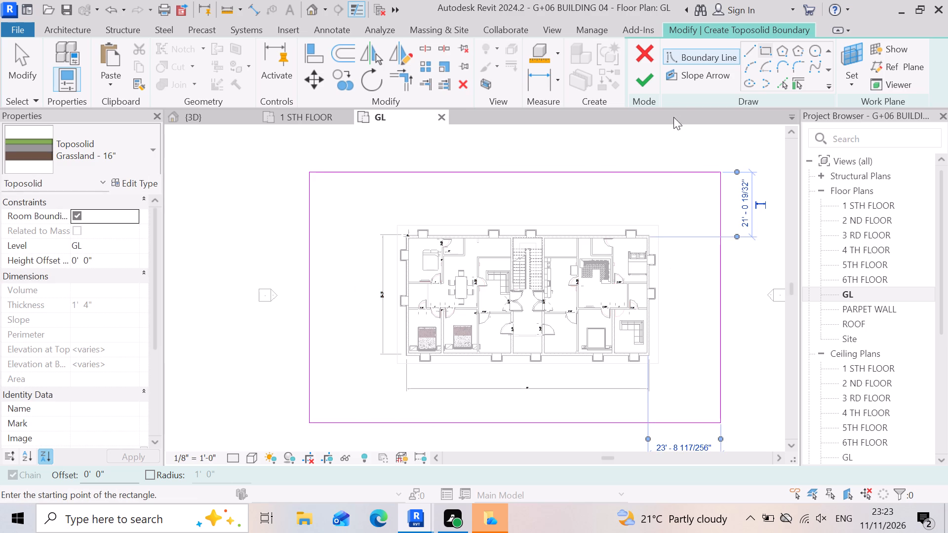
click(647, 84)
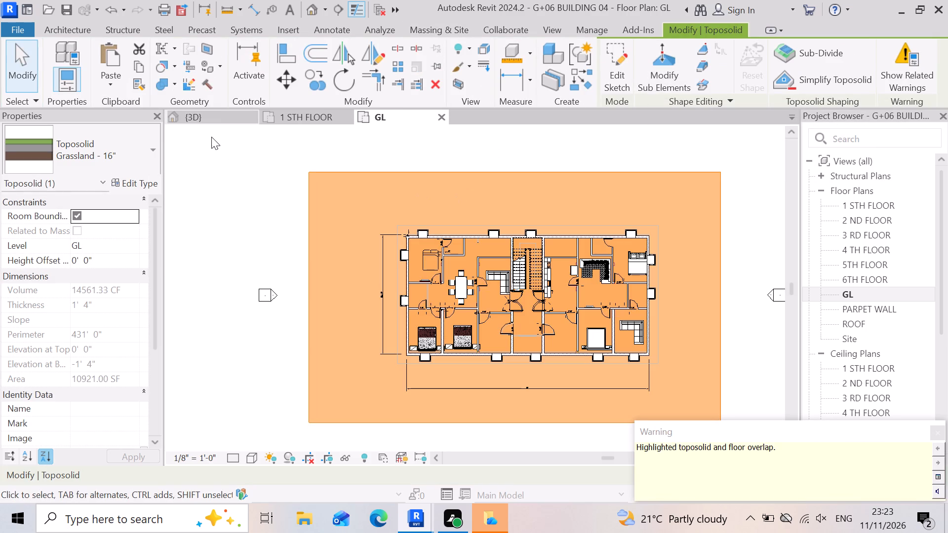
In the 3D view, edit the new toposolid's type structure and set its Grass finish layer thickness to 2".
click(228, 118)
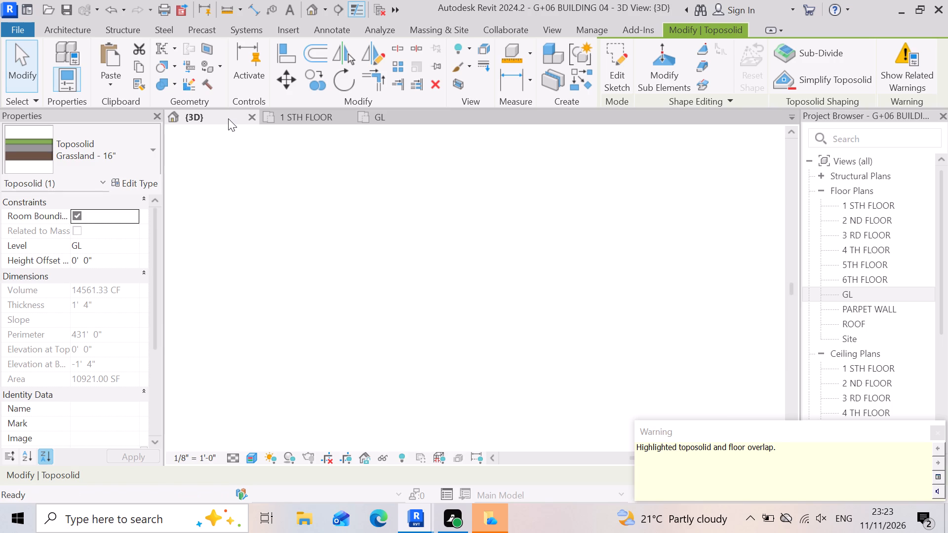
scroll(344, 322, down, 4)
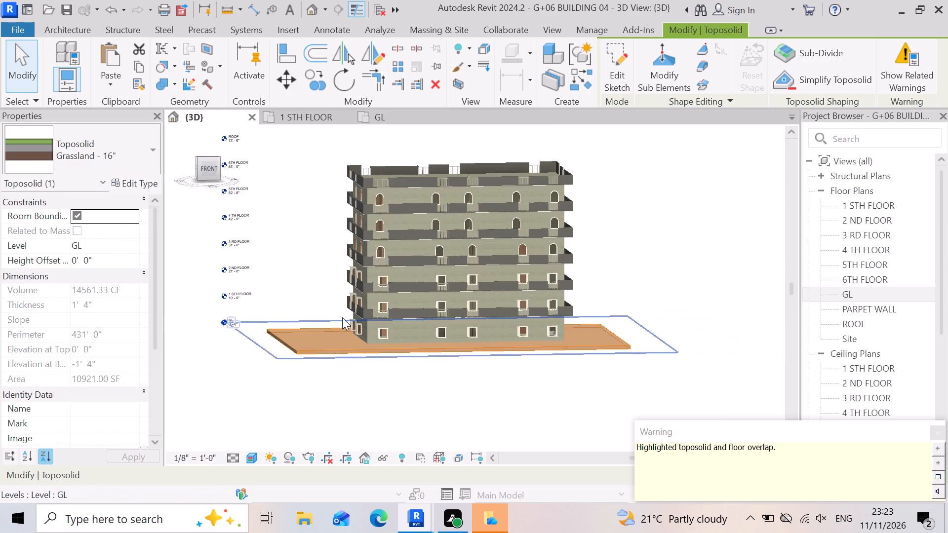
click(584, 412)
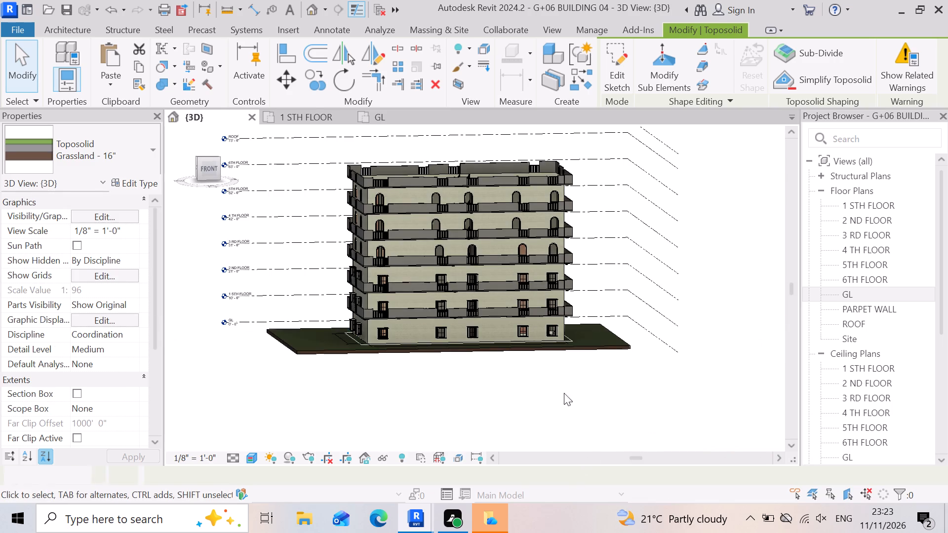
scroll(465, 368, up, 5)
scroll(269, 311, up, 3)
scroll(641, 337, down, 3)
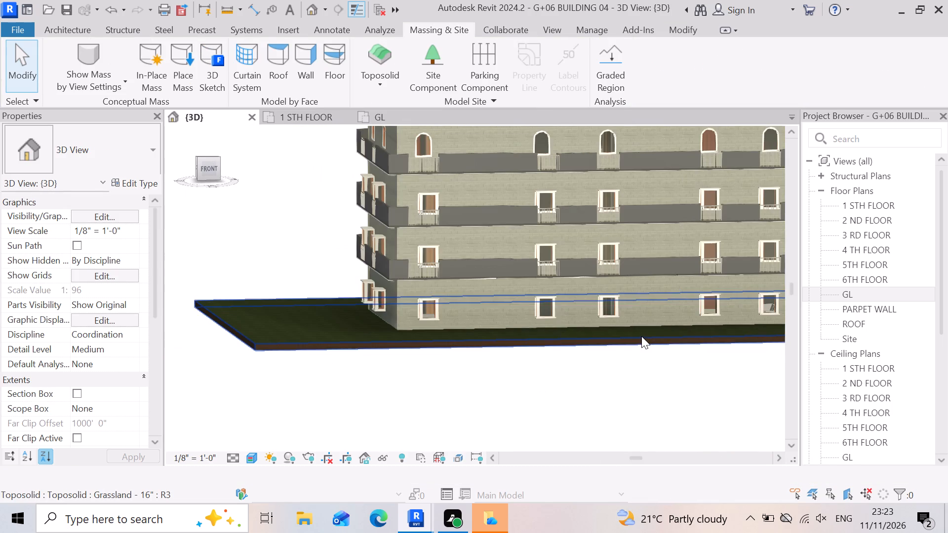
click(322, 328)
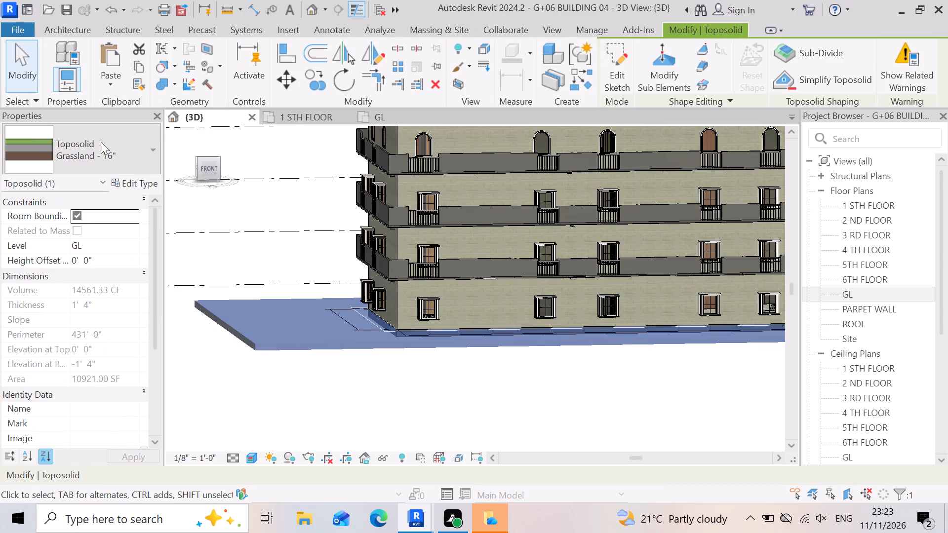
click(147, 186)
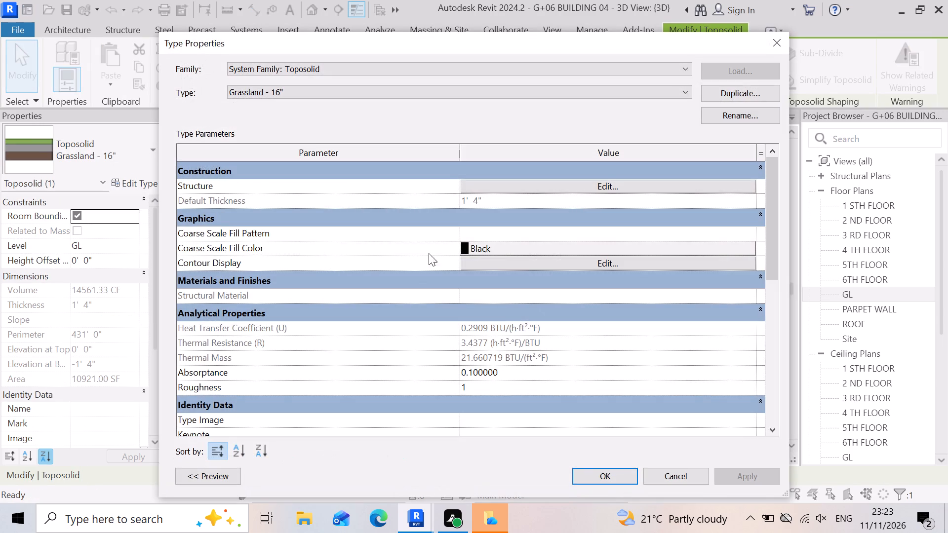
click(591, 186)
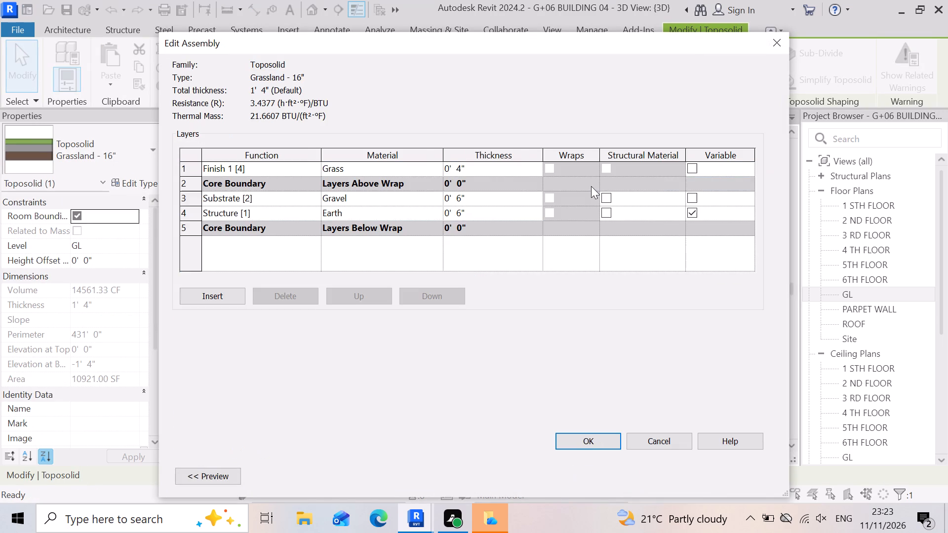
click(482, 169)
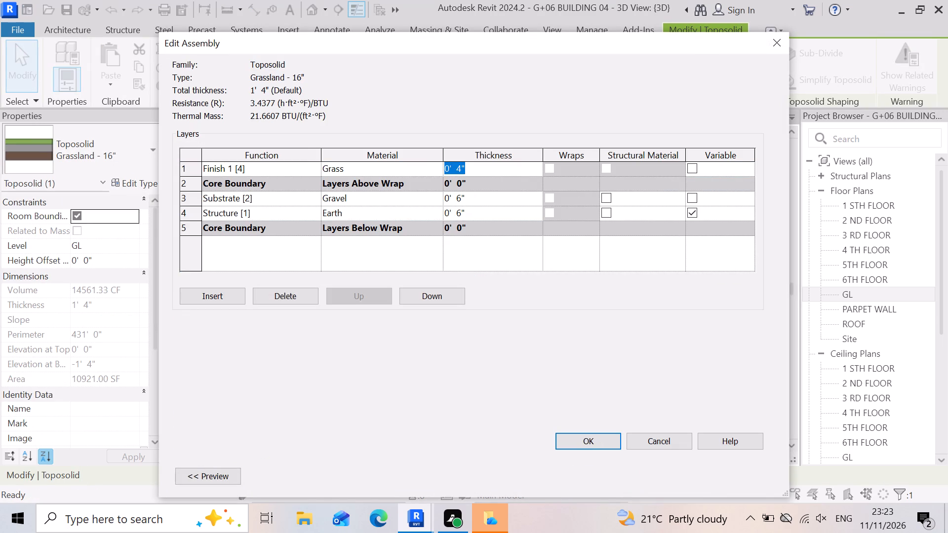
key(BackSpace)
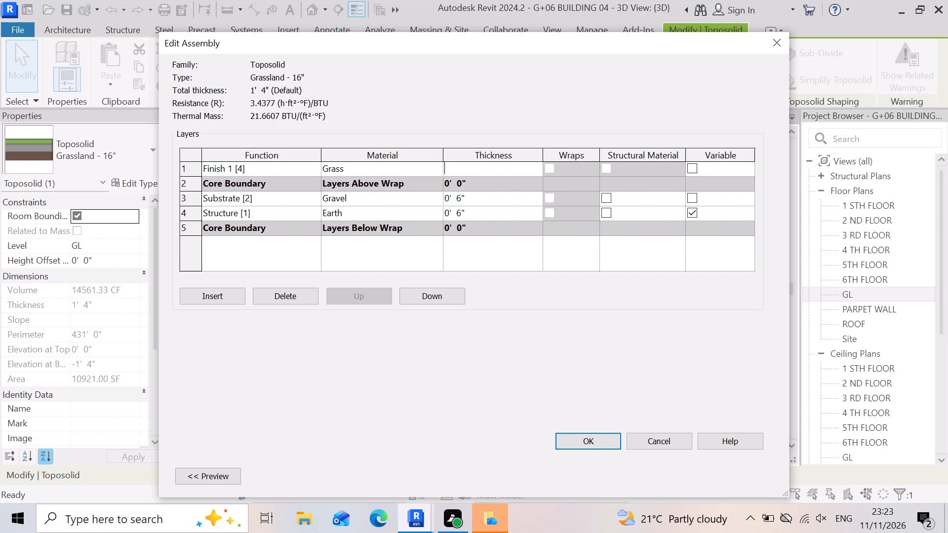
key(2)
key(shift+quotedbl)
key(Return)
Set the toposolid's Earth and Gravel layer thicknesses to 2" each and apply the type changes.
click(503, 207)
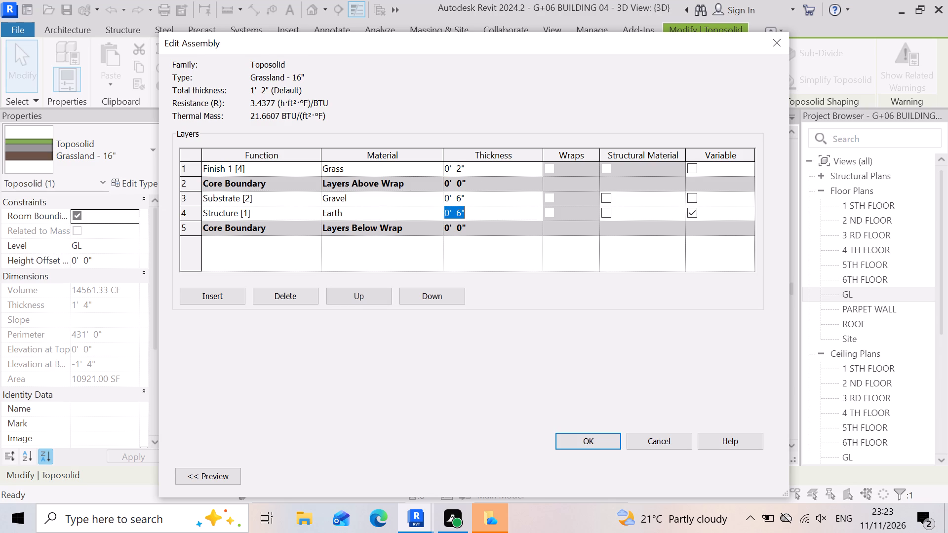
key(3)
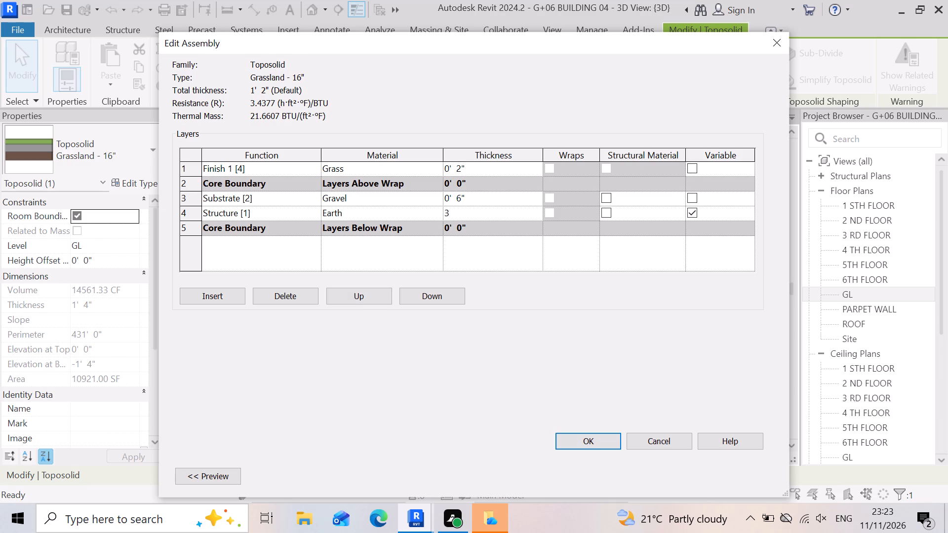
key(BackSpace)
key(2)
key(shift+quotedbl)
key(Return)
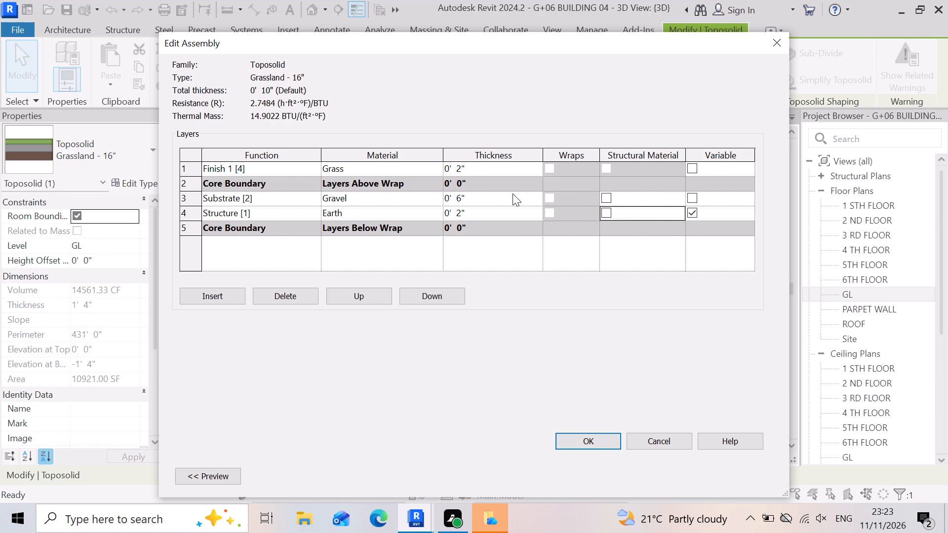
click(506, 204)
key(2)
key(shift+quotedbl)
key(Return)
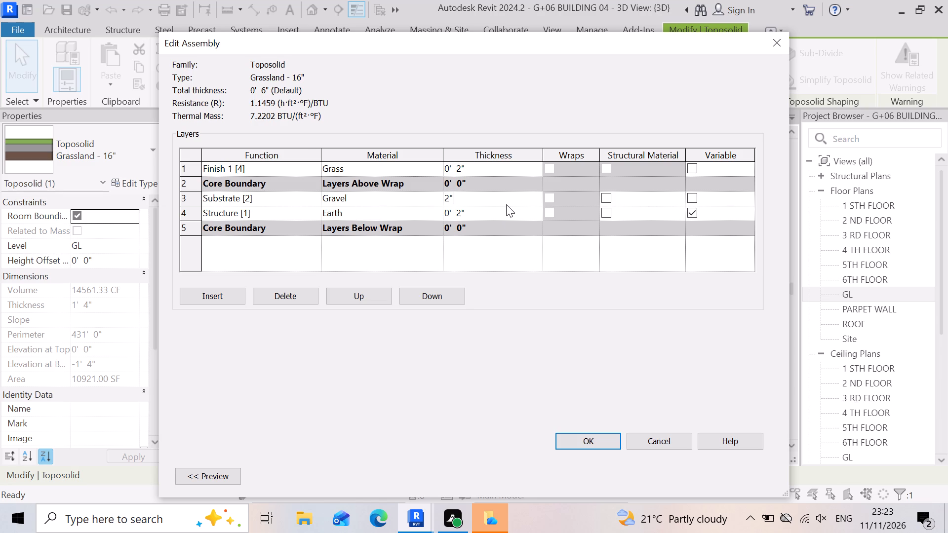
click(609, 444)
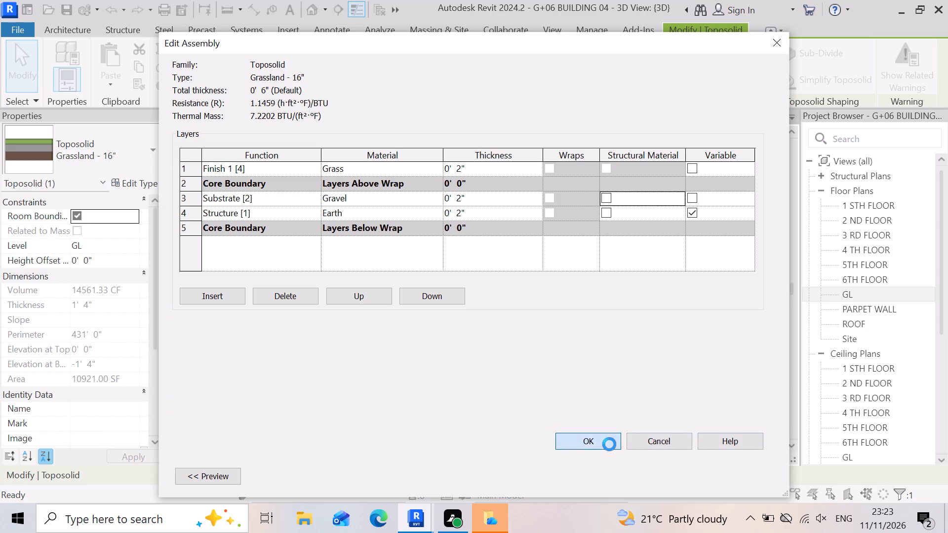
click(755, 479)
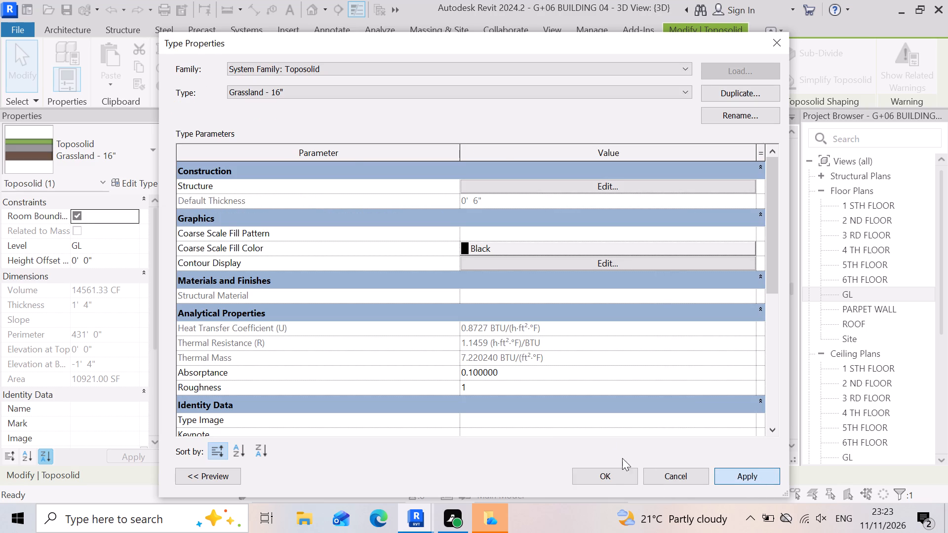
click(607, 477)
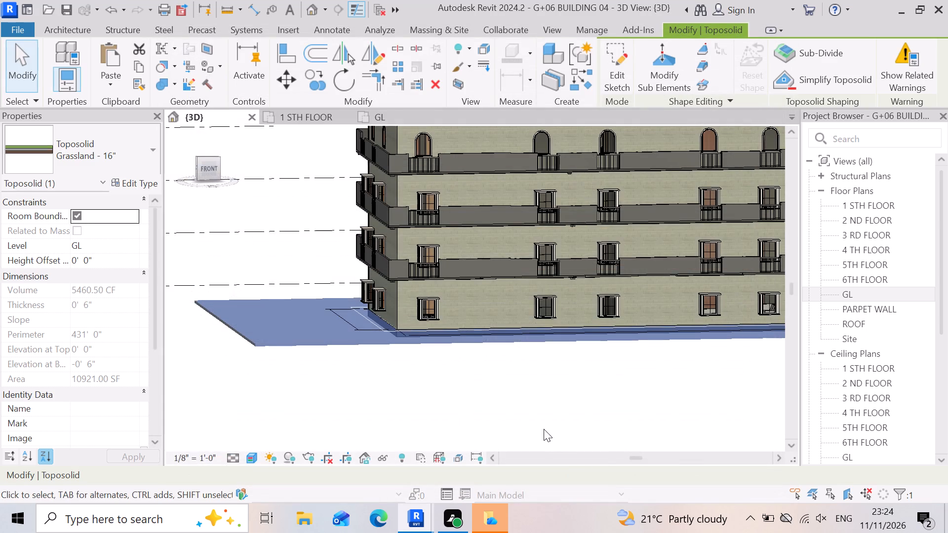
click(544, 429)
Examine the thinned toposolid against the building base, up close at the front wall and around the whole site.
scroll(496, 376, up, 1)
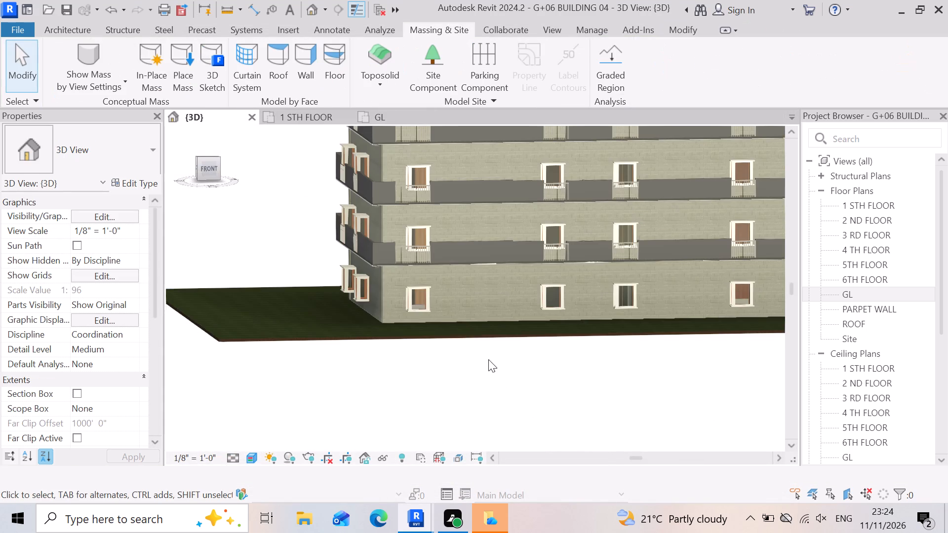
scroll(486, 358, up, 8)
scroll(602, 378, down, 2)
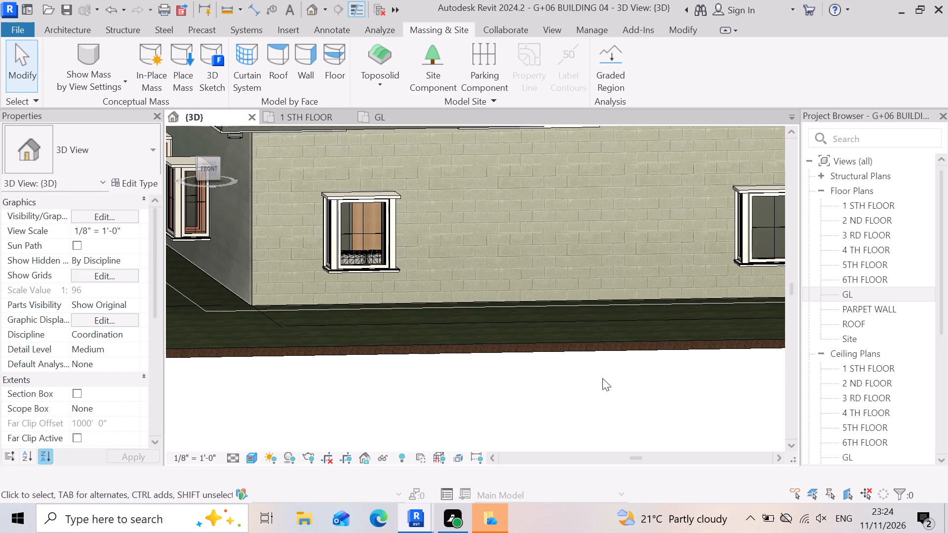
scroll(602, 378, down, 16)
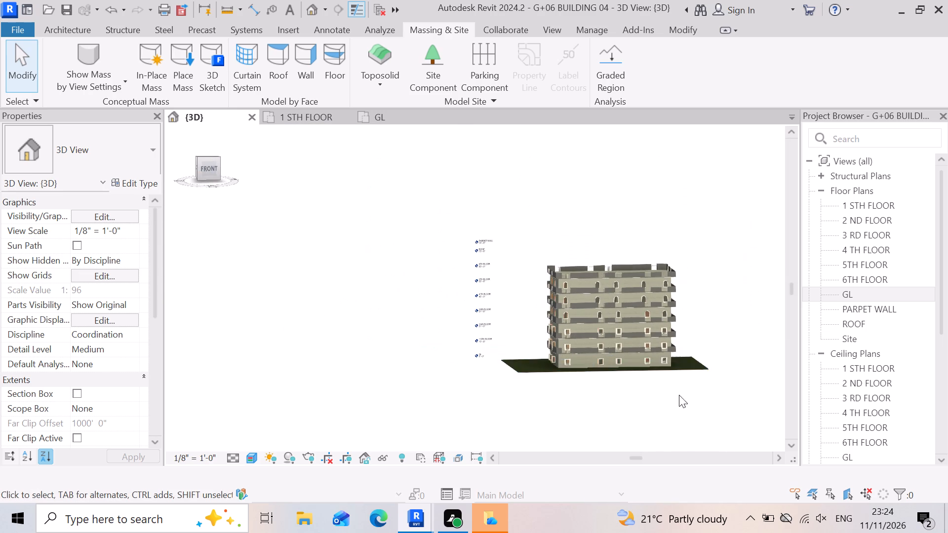
scroll(693, 393, up, 6)
click(674, 347)
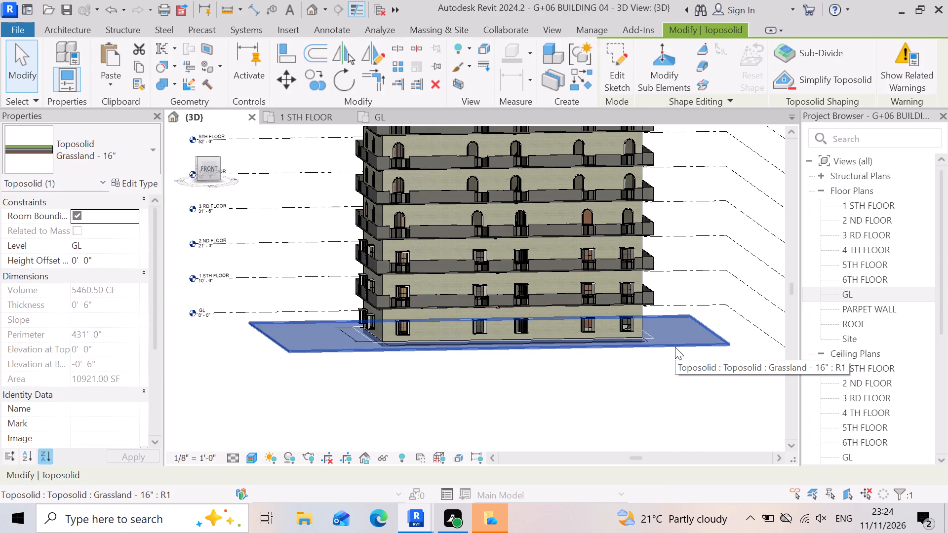
scroll(675, 347, up, 3)
click(618, 405)
scroll(576, 387, down, 4)
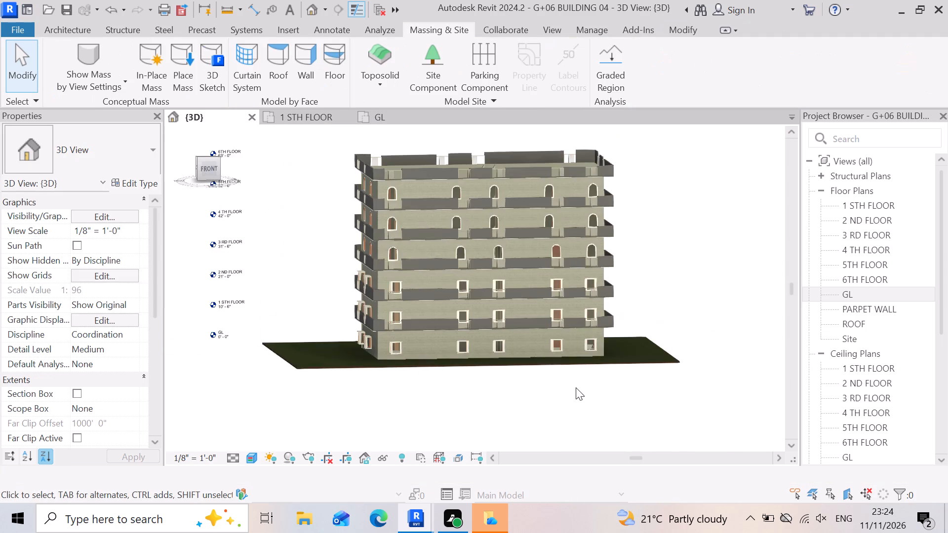
scroll(576, 387, down, 2)
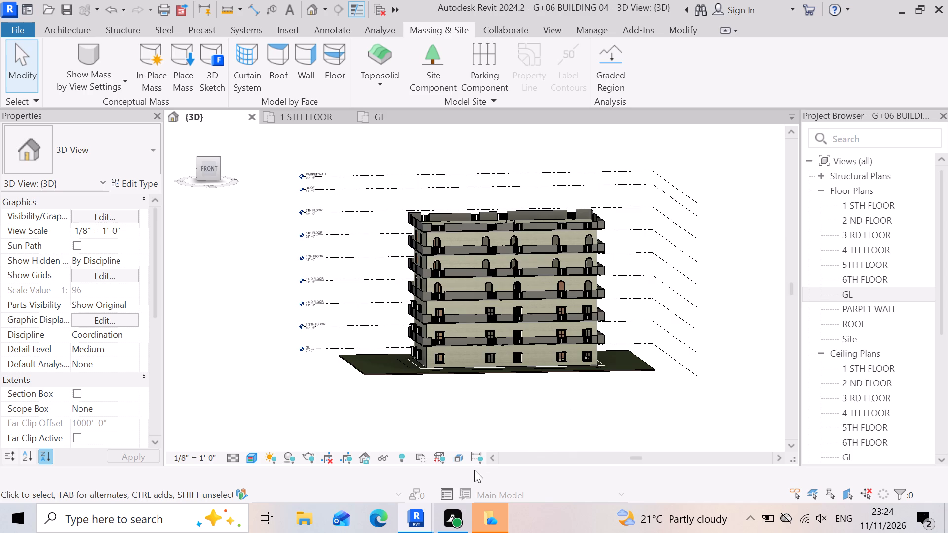
Examine how the building sits on the grass toposolid from the left, right, back and front sides, including its underside.
shift+middle_drag(469, 448, 624, 464)
shift+right_drag(468, 446, 626, 466)
scroll(515, 378, down, 3)
scroll(586, 417, up, 5)
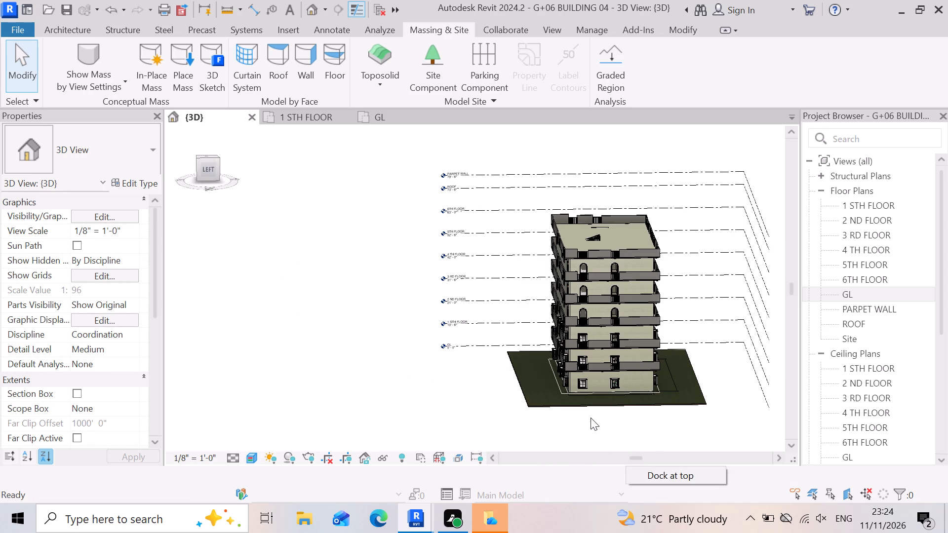
scroll(590, 411, up, 2)
scroll(292, 298, down, 3)
scroll(364, 319, down, 4)
scroll(674, 364, up, 5)
shift+middle_drag(369, 419, 334, 388)
shift+right_drag(369, 416, 334, 388)
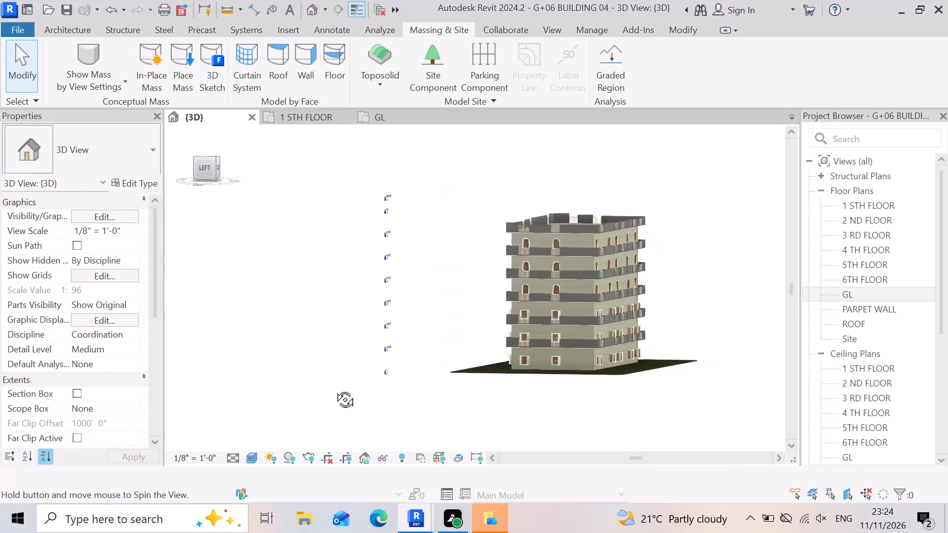
shift+middle_drag(334, 388, 335, 400)
shift+right_drag(334, 388, 340, 410)
scroll(626, 434, up, 4)
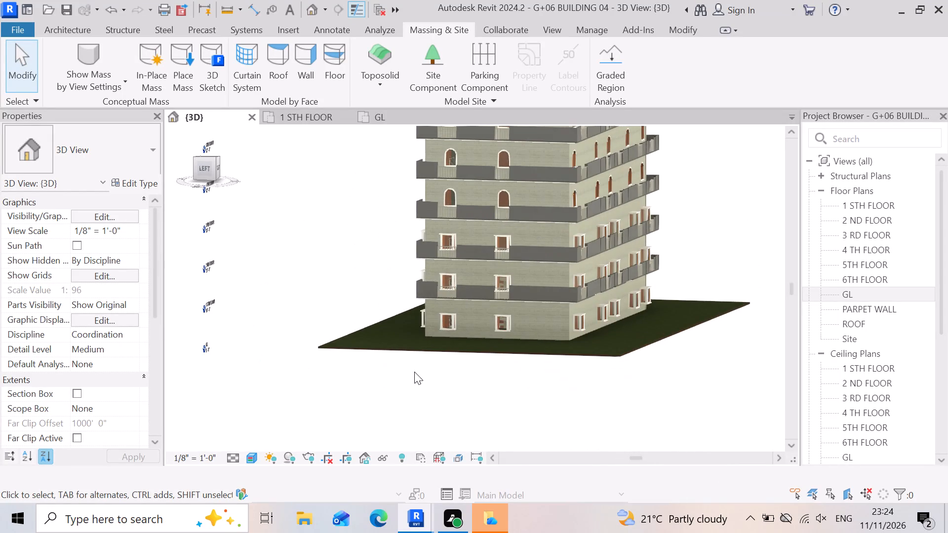
scroll(414, 372, down, 2)
shift+right_drag(295, 335, 371, 379)
shift+middle_drag(314, 348, 371, 379)
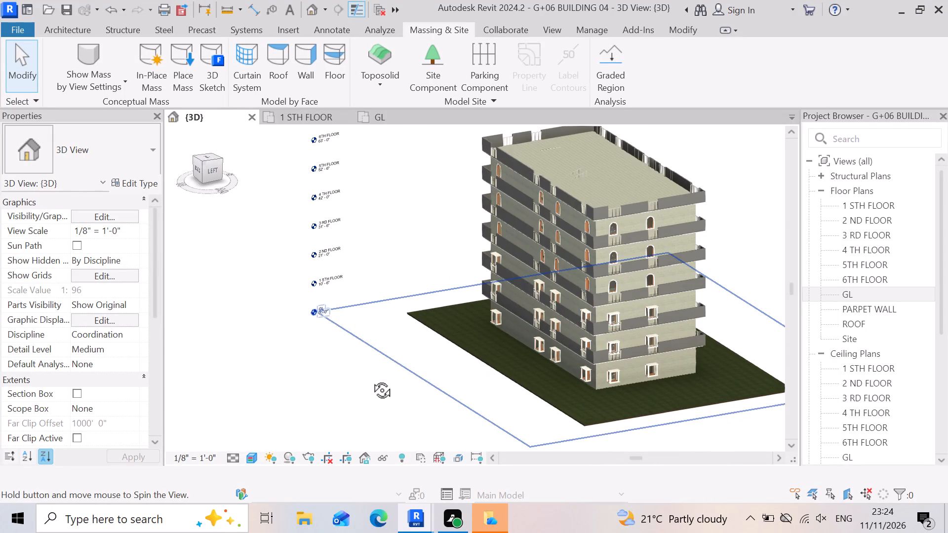
shift+middle_drag(371, 379, 363, 369)
shift+right_drag(371, 379, 363, 369)
scroll(703, 388, up, 3)
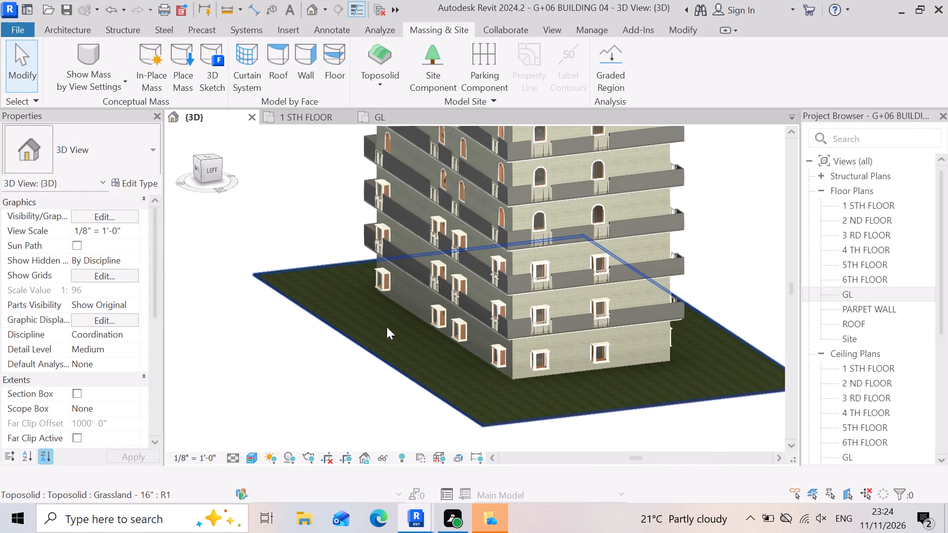
scroll(387, 327, down, 3)
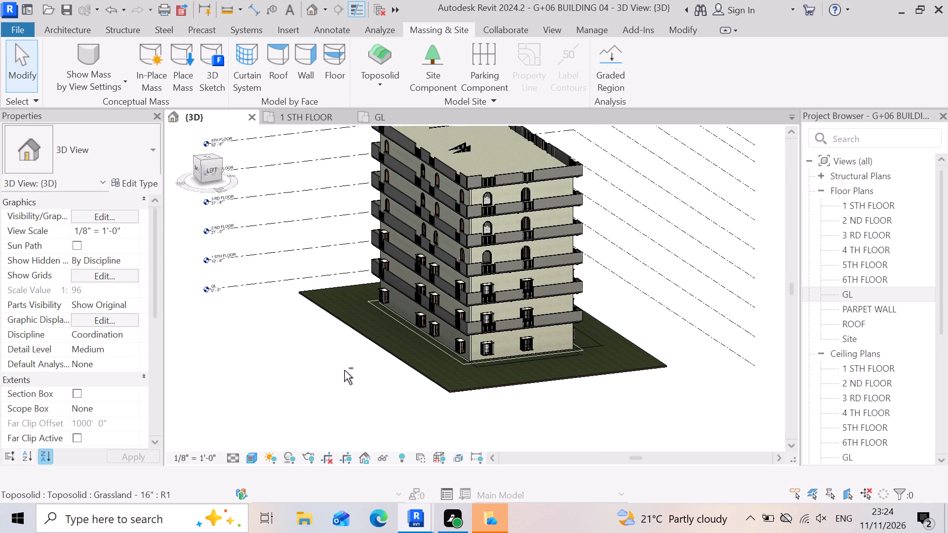
shift+middle_drag(344, 369, 592, 370)
shift+right_drag(357, 364, 592, 370)
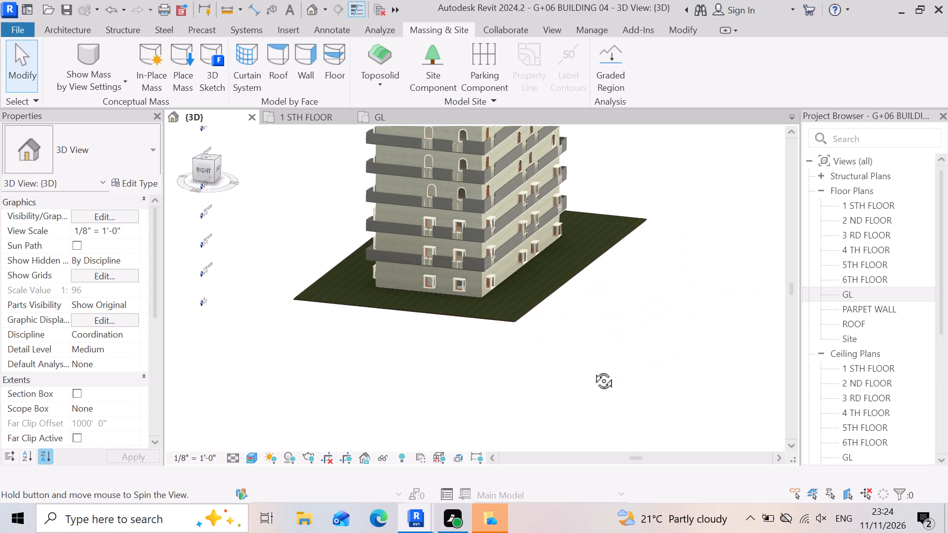
shift+middle_drag(592, 370, 574, 382)
shift+right_drag(592, 370, 574, 382)
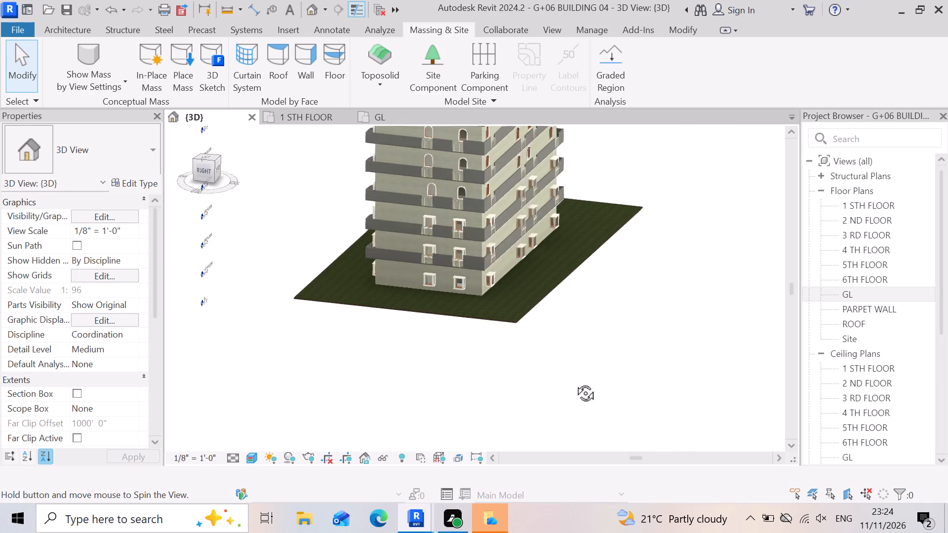
shift+middle_drag(574, 382, 539, 392)
shift+right_drag(574, 382, 487, 406)
shift+middle_click(539, 392)
shift+middle_click(487, 406)
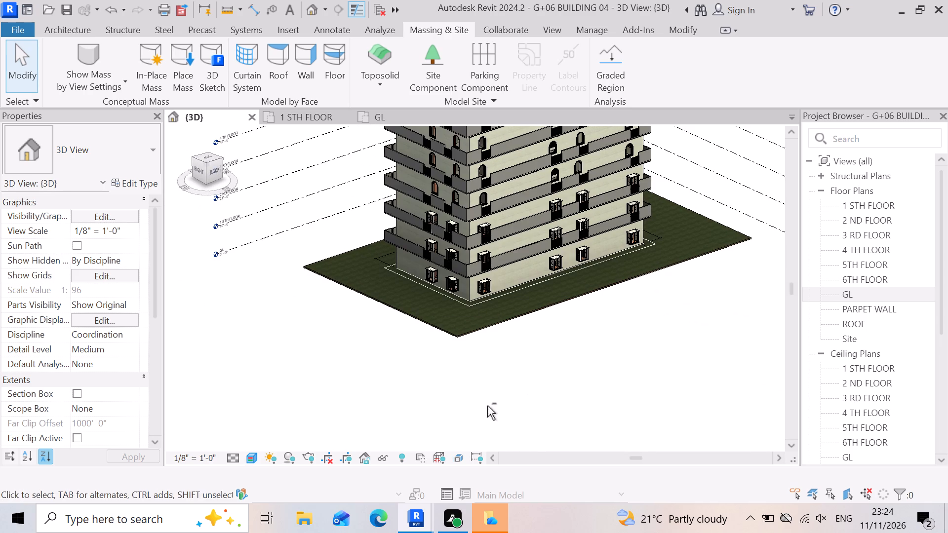
shift+right_drag(487, 406, 694, 317)
shift+middle_drag(489, 406, 694, 317)
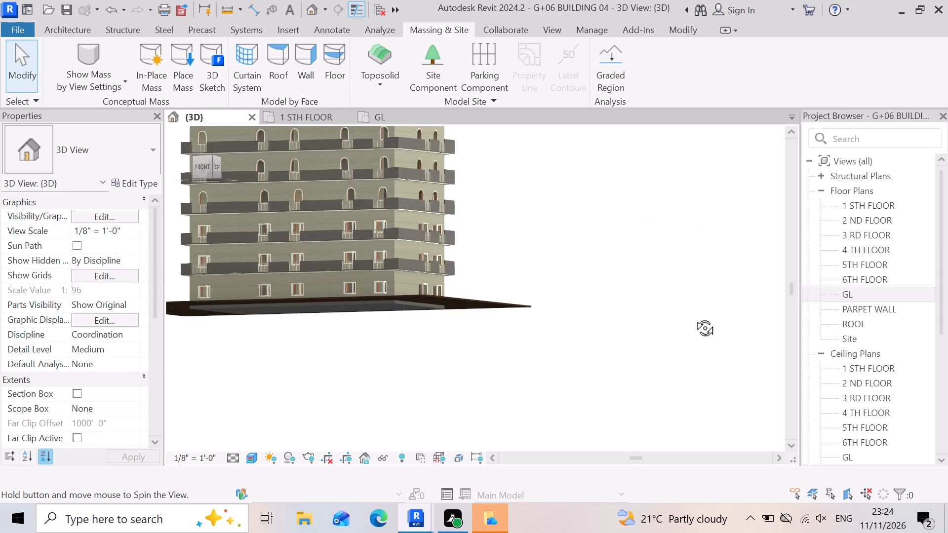
shift+middle_drag(694, 317, 725, 366)
shift+right_drag(694, 317, 723, 378)
scroll(735, 268, down, 2)
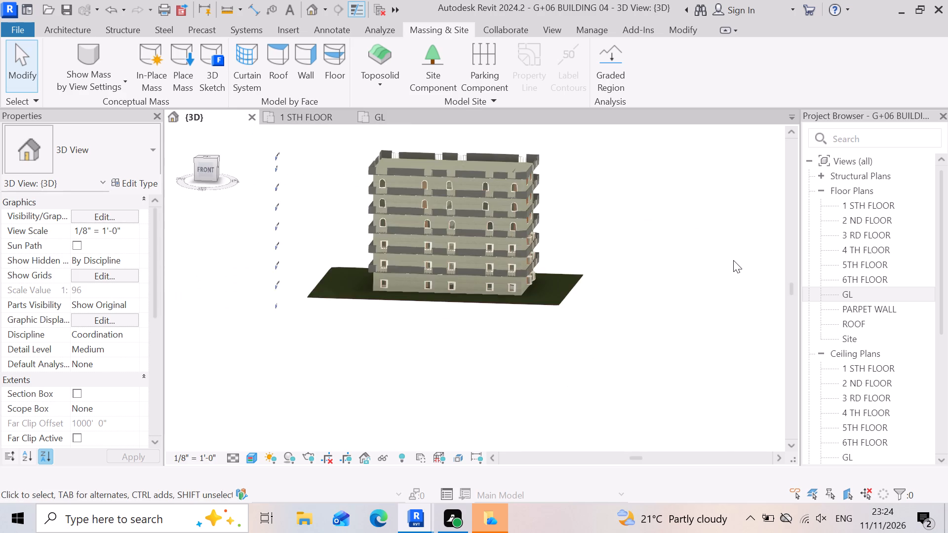
Examine the toposolid's front edge and the margin between it and the building's front wall, up close and from further away.
scroll(733, 260, down, 2)
scroll(516, 290, up, 9)
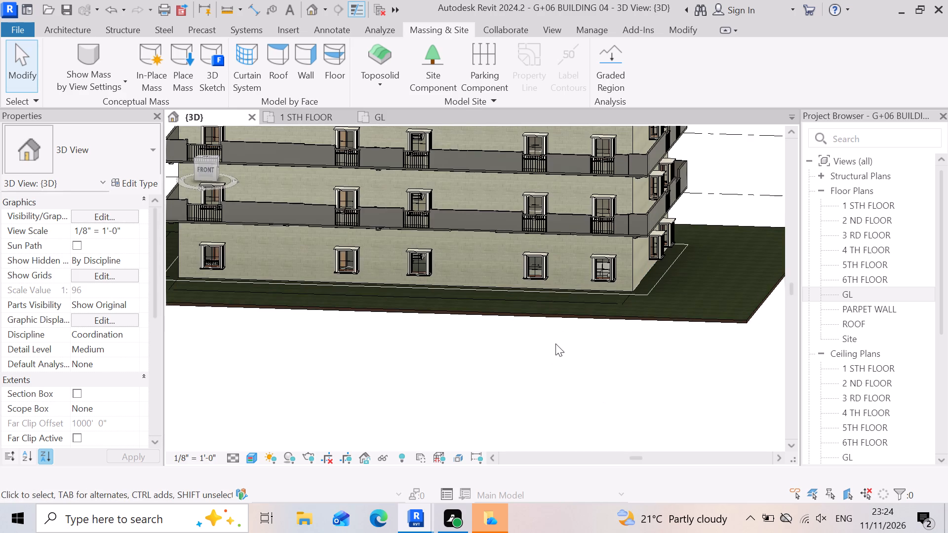
scroll(574, 316, down, 3)
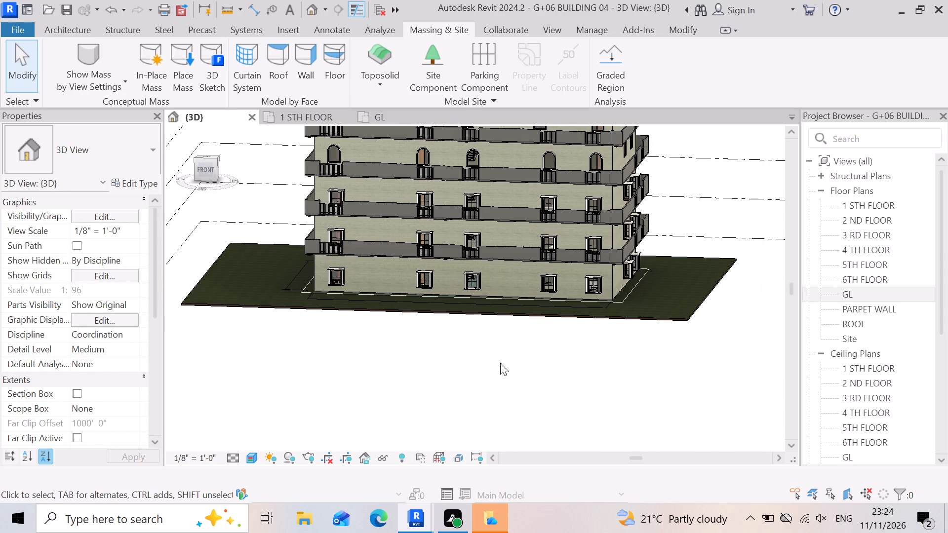
shift+middle_drag(453, 377, 487, 389)
shift+right_drag(453, 377, 487, 389)
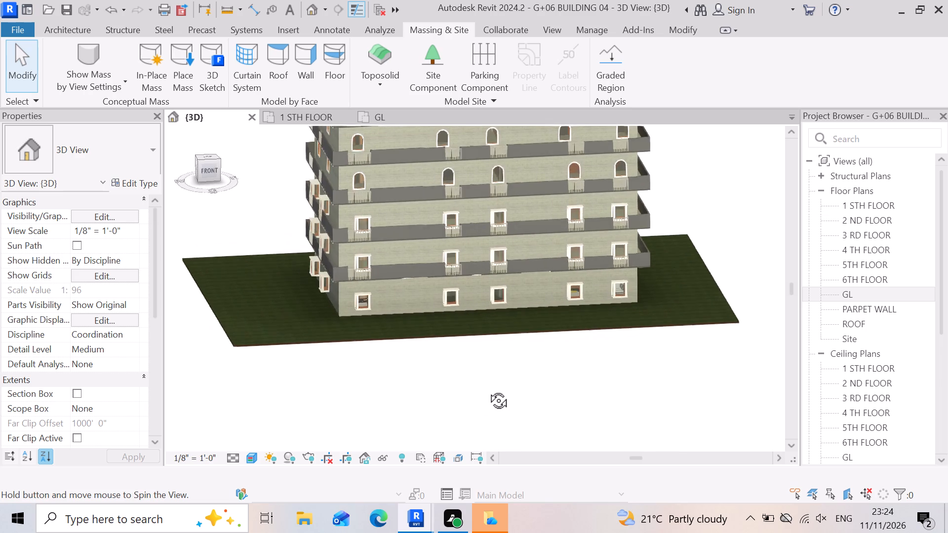
shift+middle_drag(487, 389, 488, 394)
shift+right_drag(487, 389, 488, 395)
scroll(489, 396, down, 3)
scroll(526, 318, up, 3)
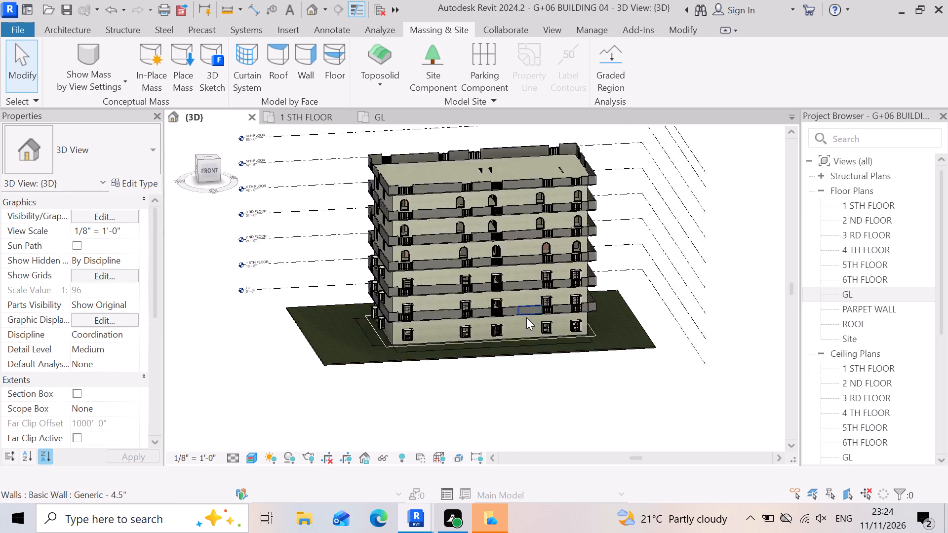
scroll(489, 372, up, 6)
scroll(458, 401, up, 1)
scroll(566, 366, up, 1)
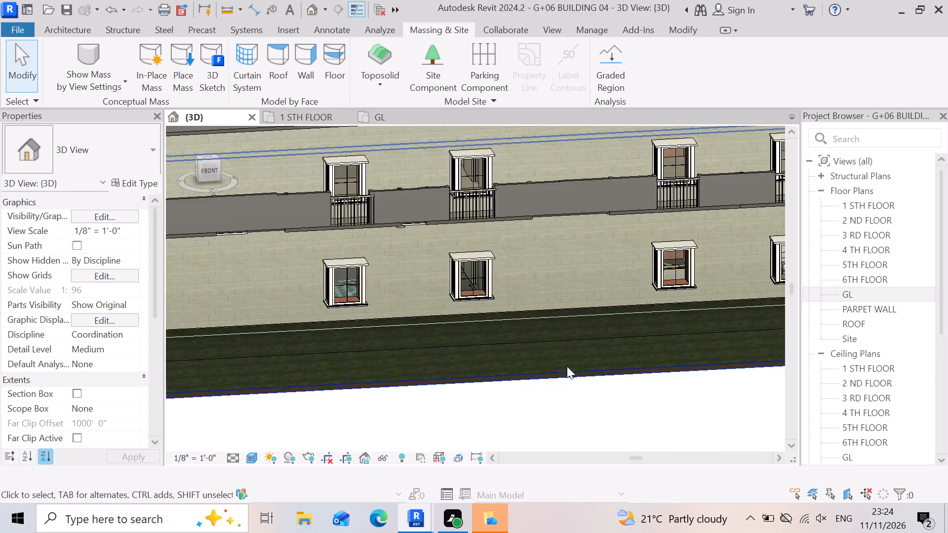
scroll(567, 366, up, 2)
scroll(689, 389, down, 3)
scroll(549, 342, down, 4)
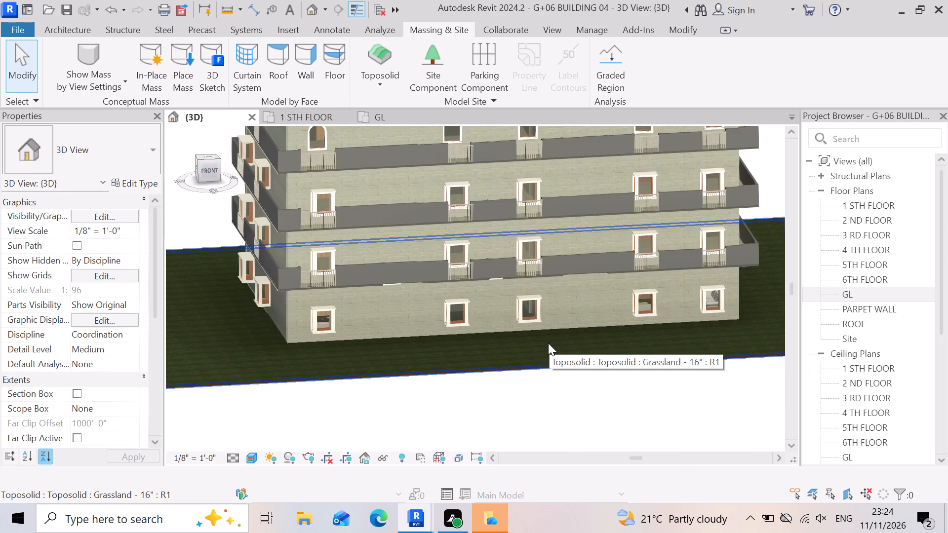
scroll(517, 397, up, 3)
scroll(541, 369, down, 4)
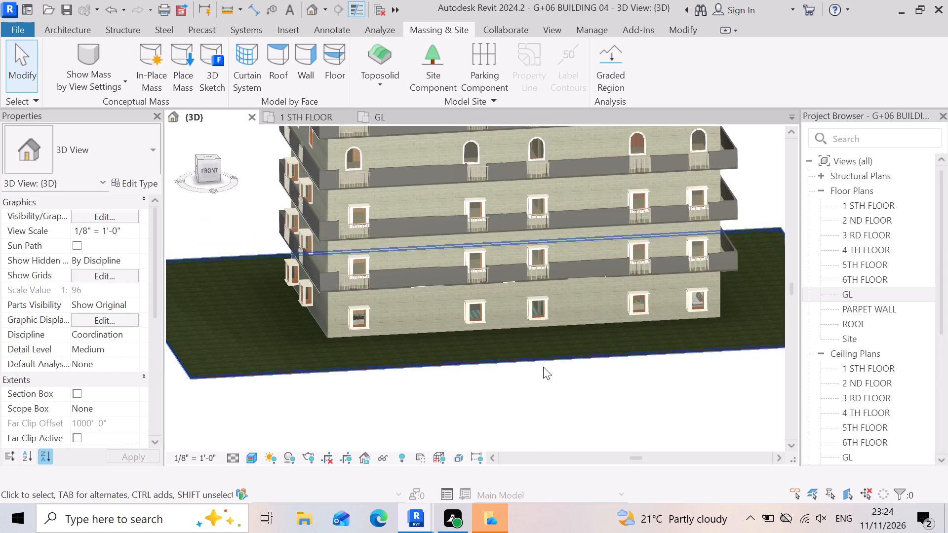
Nudge the grassland toposolid in small increments toward the building's front to widen the ground strip before the front wall.
click(546, 365)
scroll(496, 365, down, 3)
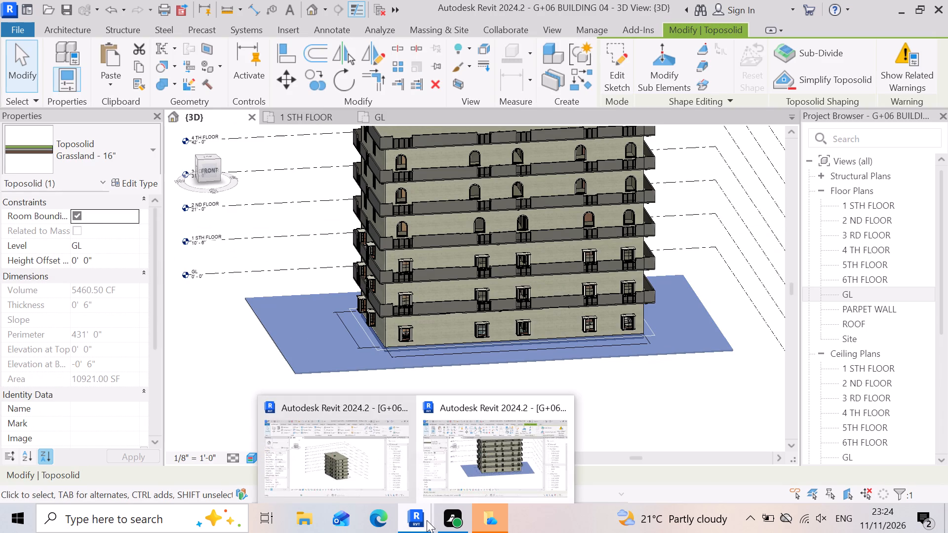
key(Down)
key(Down)
key(Down)
key(Down)
key(Down)
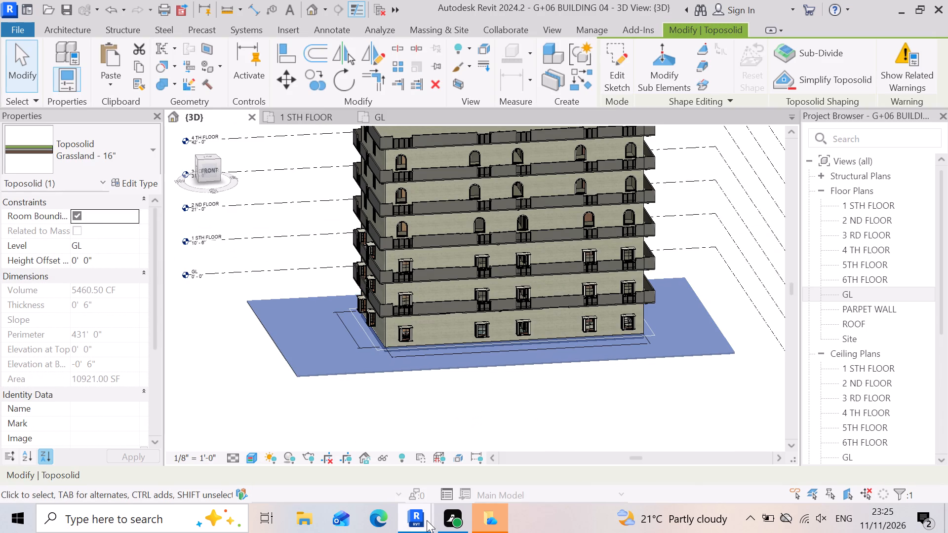
key(Down)
key(Down)
key(Down)
key(Down)
key(Down)
key(Down)
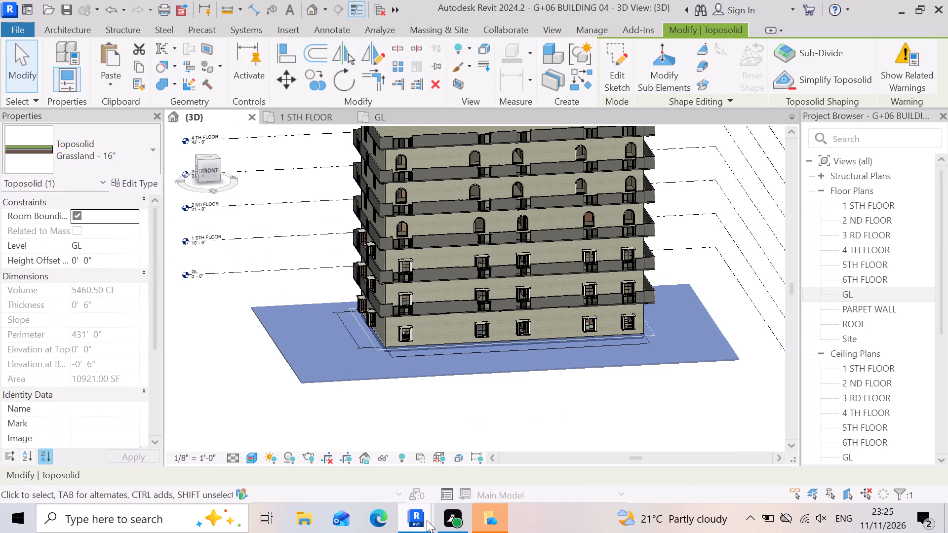
key(Down)
key(Down)
key(Down)
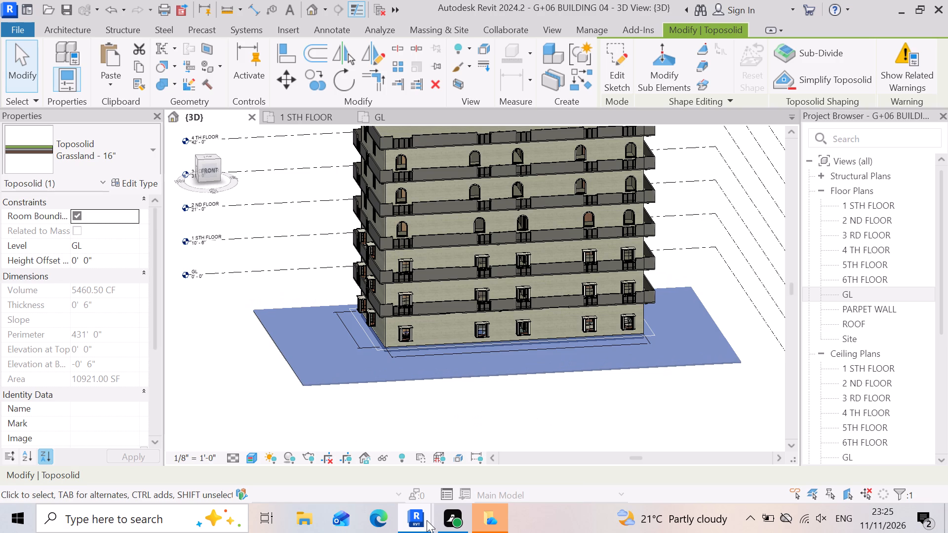
key(Down)
key(Down)
key(Down)
key(Down)
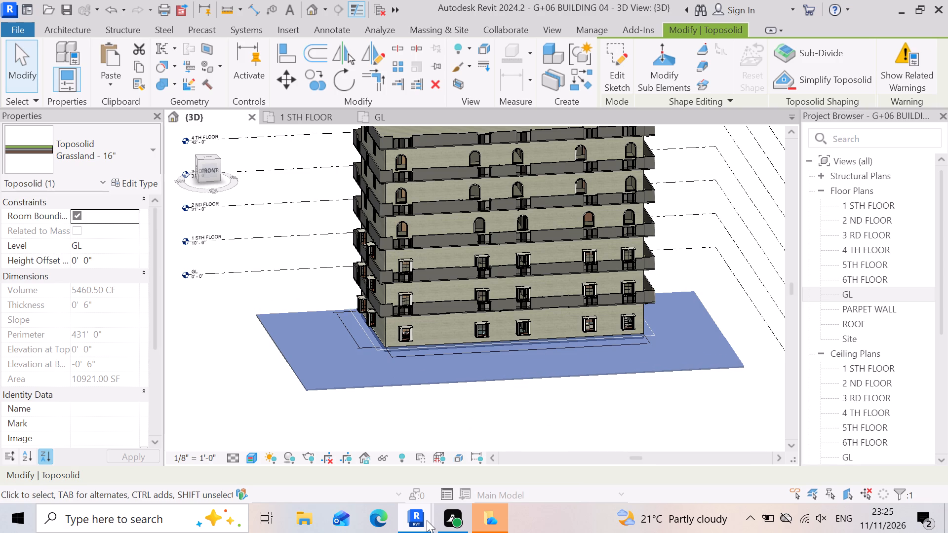
key(Down)
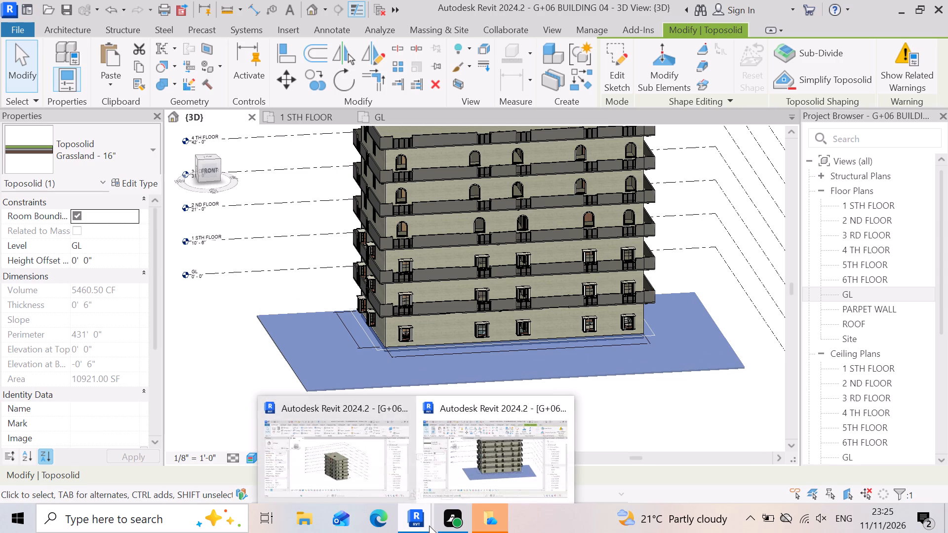
scroll(655, 343, down, 4)
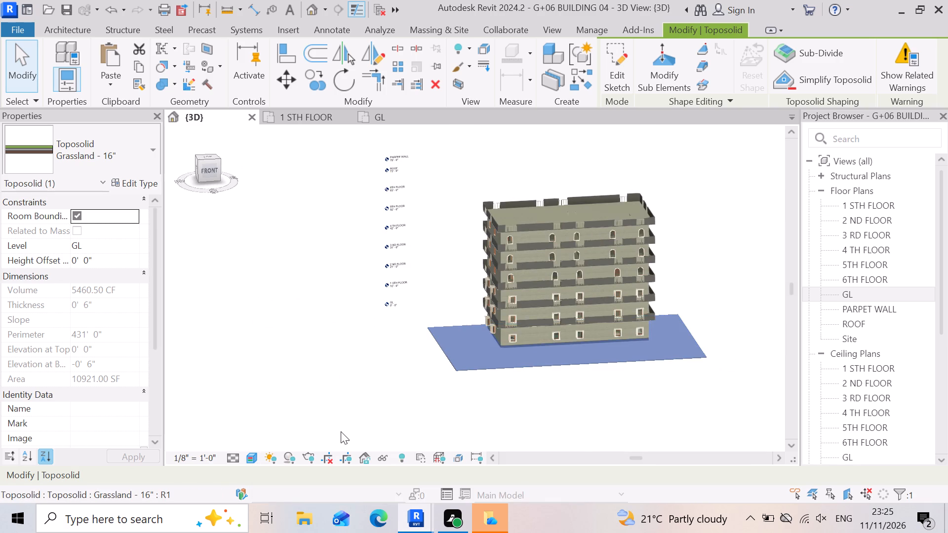
click(339, 430)
Examine the repositioned toposolid around the building's front-left corner, including the outlines on the ground at the wall base.
scroll(581, 391, up, 2)
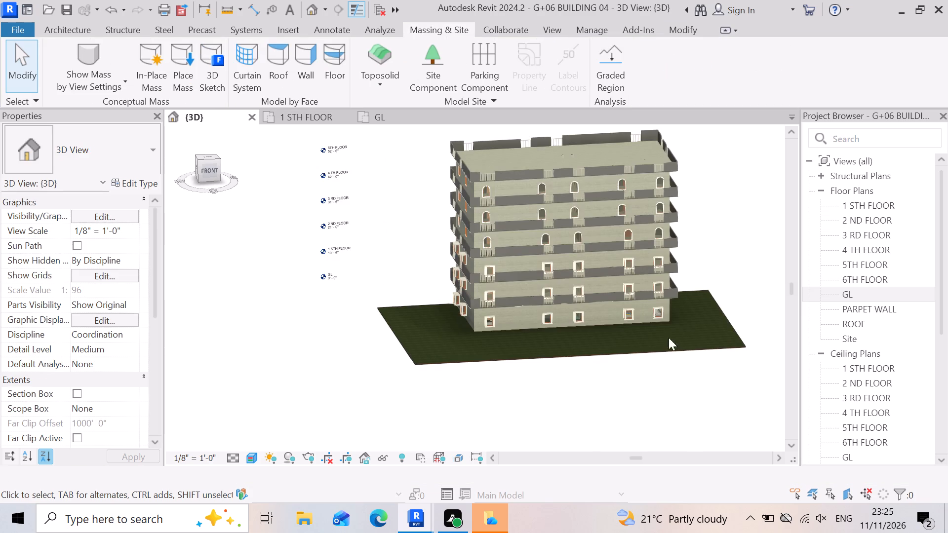
scroll(702, 302, up, 3)
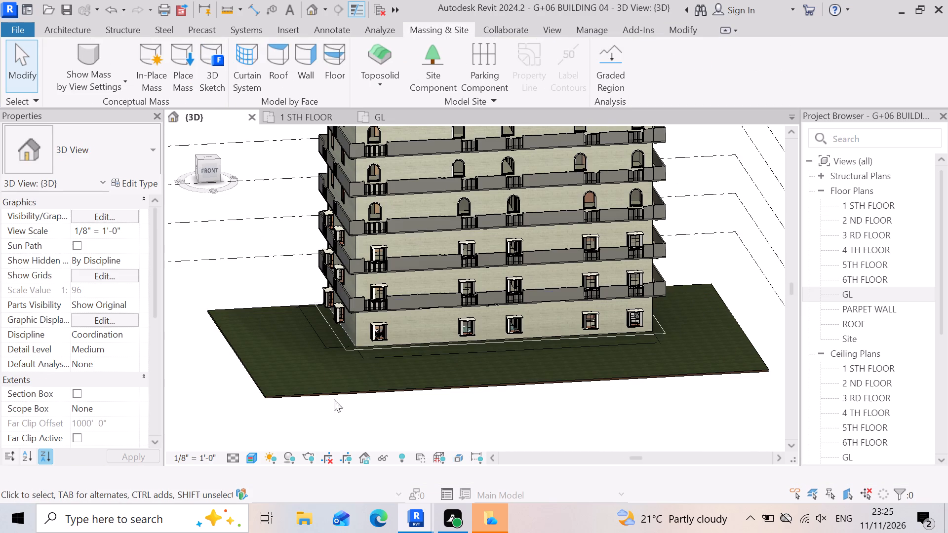
scroll(369, 391, up, 3)
scroll(304, 352, up, 3)
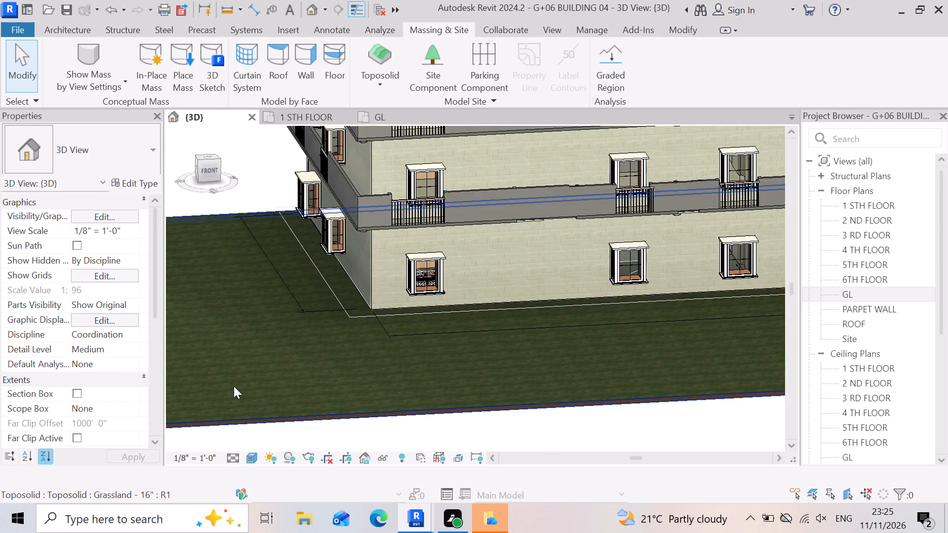
scroll(376, 401, down, 6)
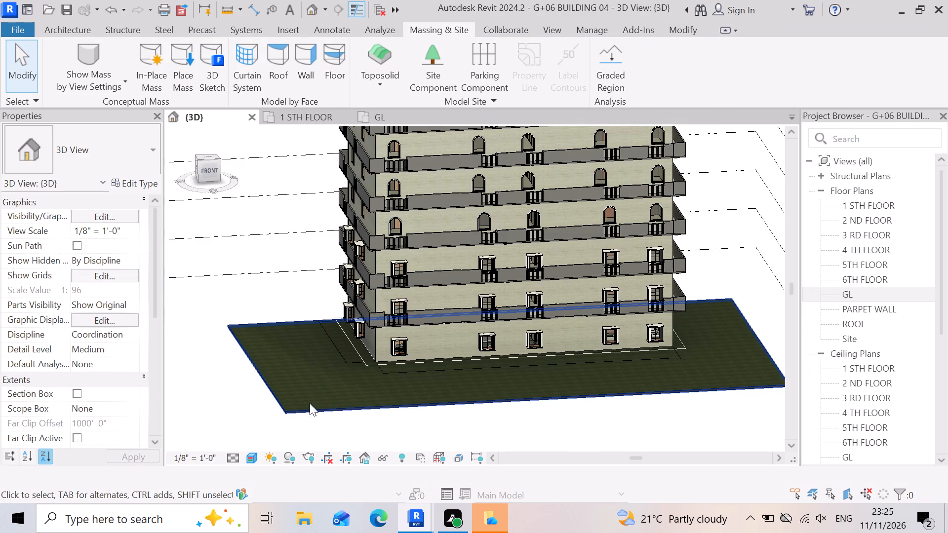
scroll(395, 363, up, 3)
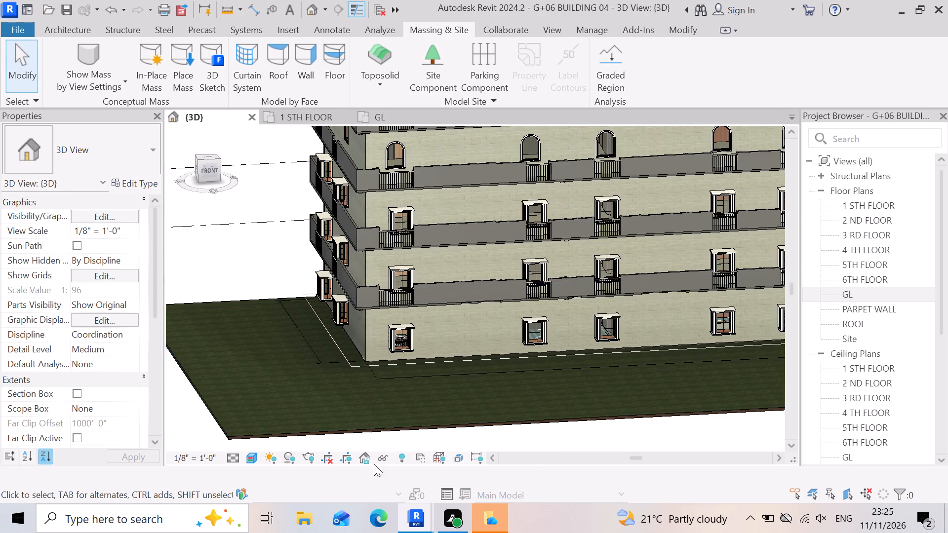
scroll(344, 348, up, 5)
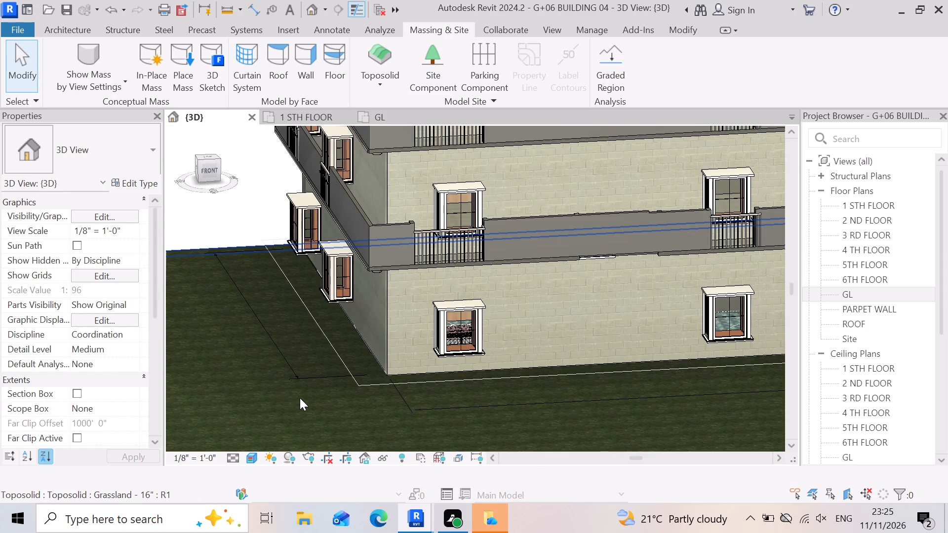
scroll(297, 383, down, 3)
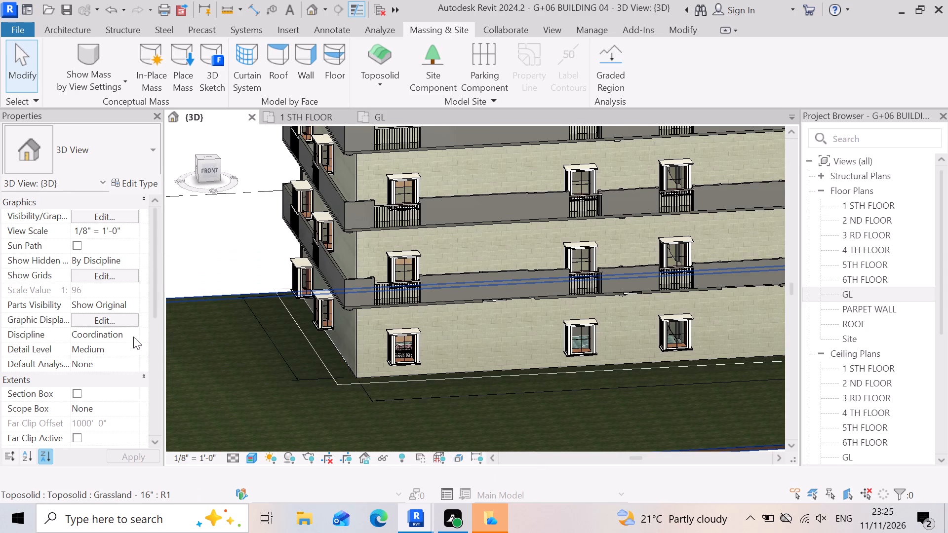
scroll(290, 392, up, 3)
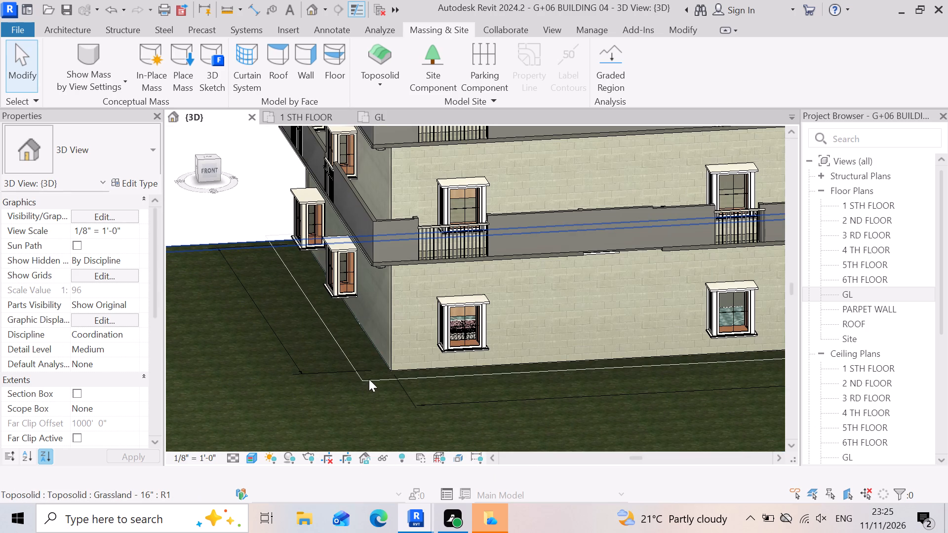
Nudge the grassland toposolid slightly toward the building's left side and further toward its back to widen the ground strip behind the back wall.
scroll(285, 350, down, 10)
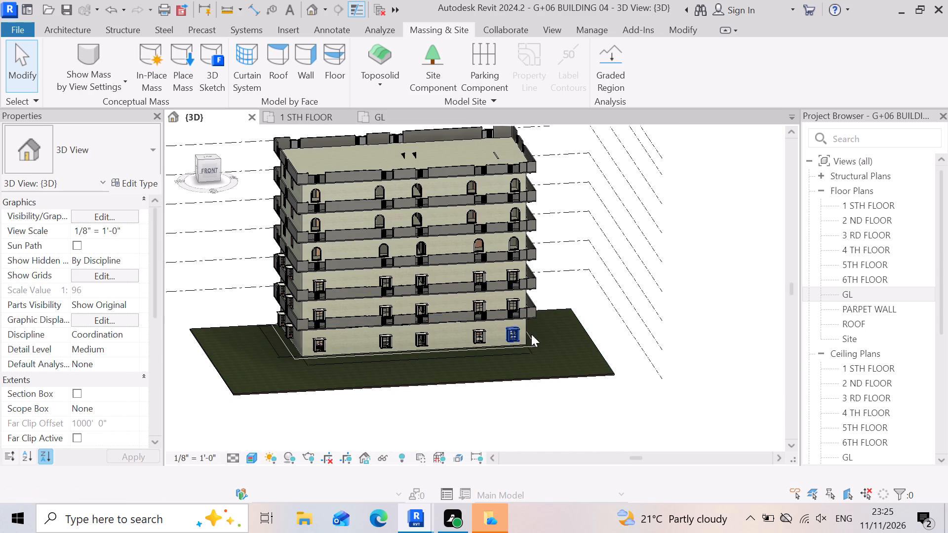
scroll(484, 407, up, 4)
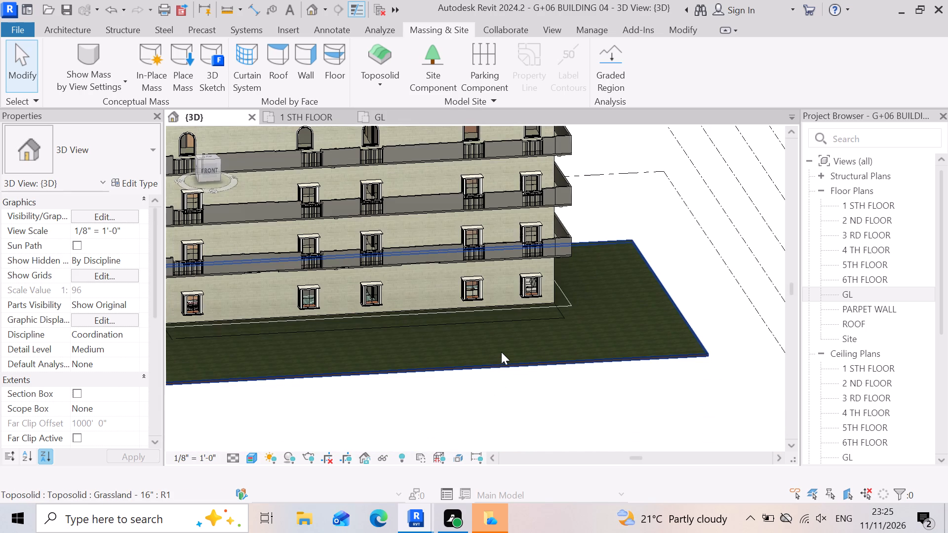
click(501, 352)
scroll(568, 371, down, 3)
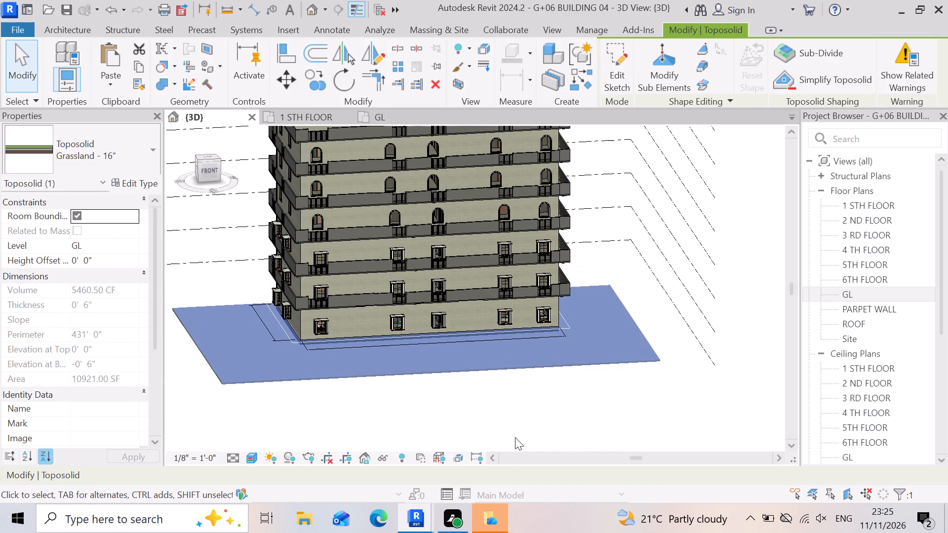
shift+right_drag(513, 433, 626, 398)
shift+middle_drag(513, 433, 626, 398)
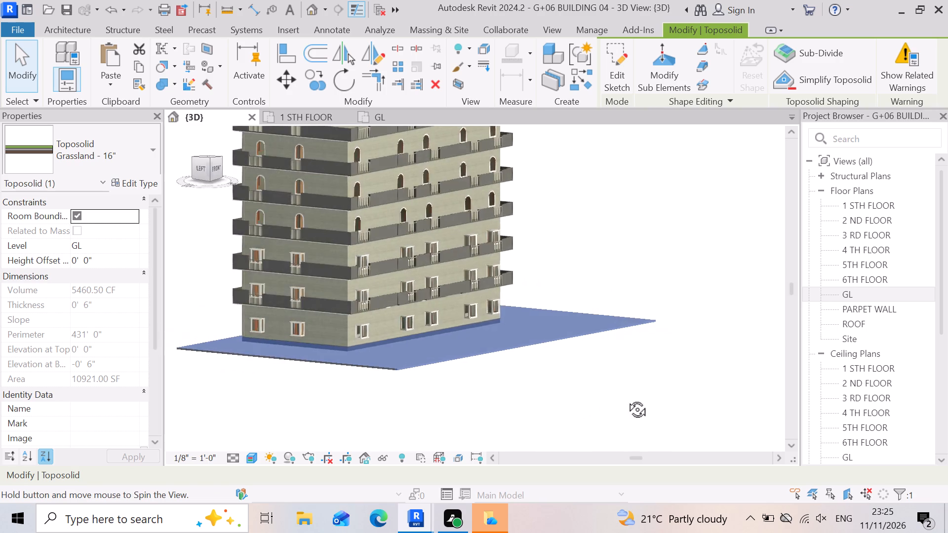
shift+middle_drag(626, 398, 737, 430)
shift+right_drag(626, 398, 738, 430)
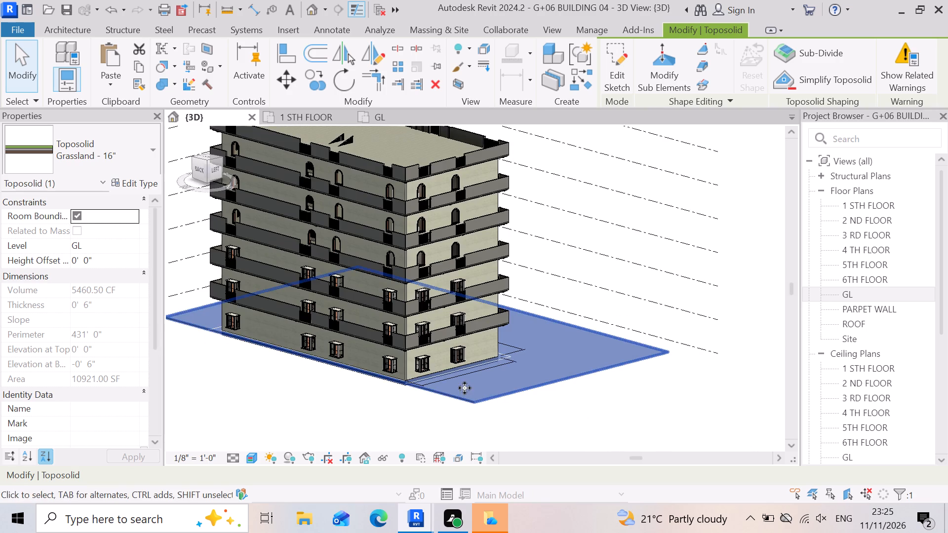
scroll(597, 370, down, 2)
scroll(558, 382, up, 2)
click(544, 388)
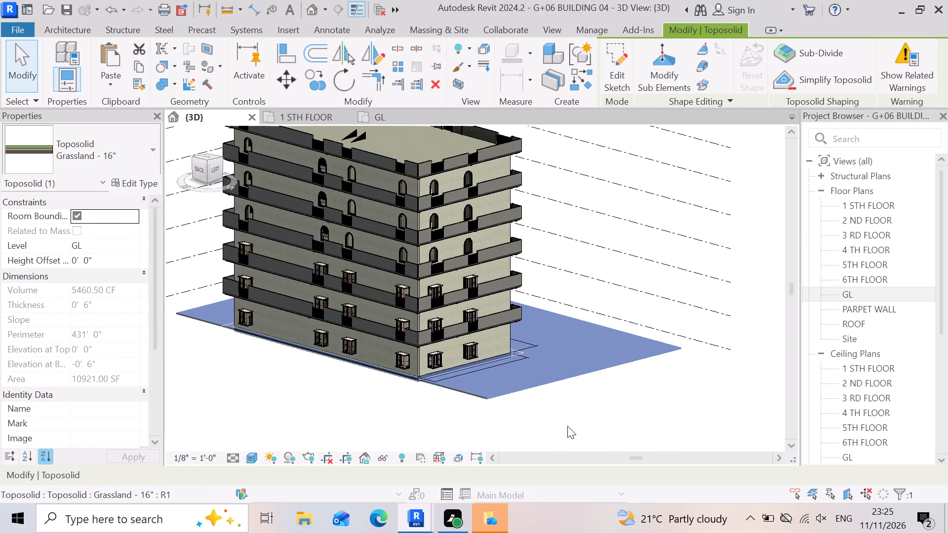
key(Down)
key(Down)
key(Down)
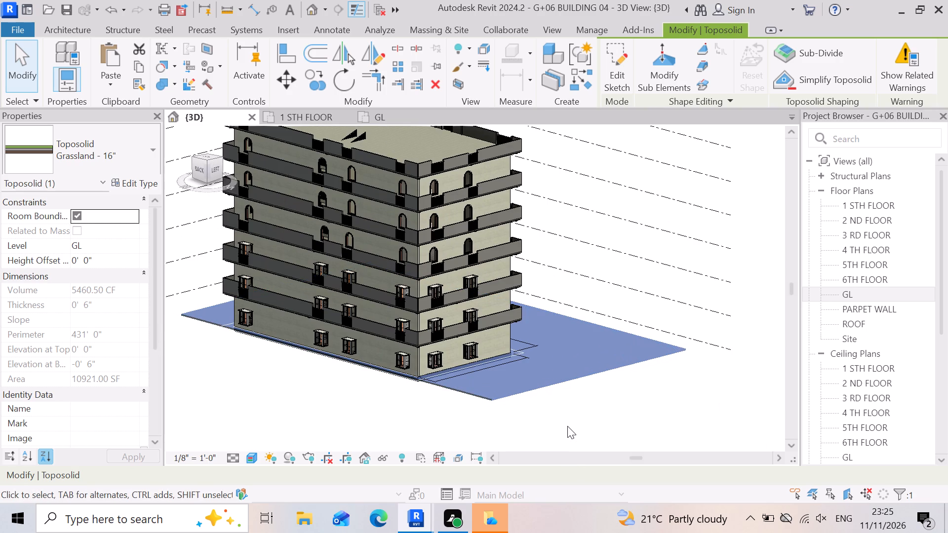
key(Left)
key(Left)
key(Left)
key(Left)
key(Left)
key(Left)
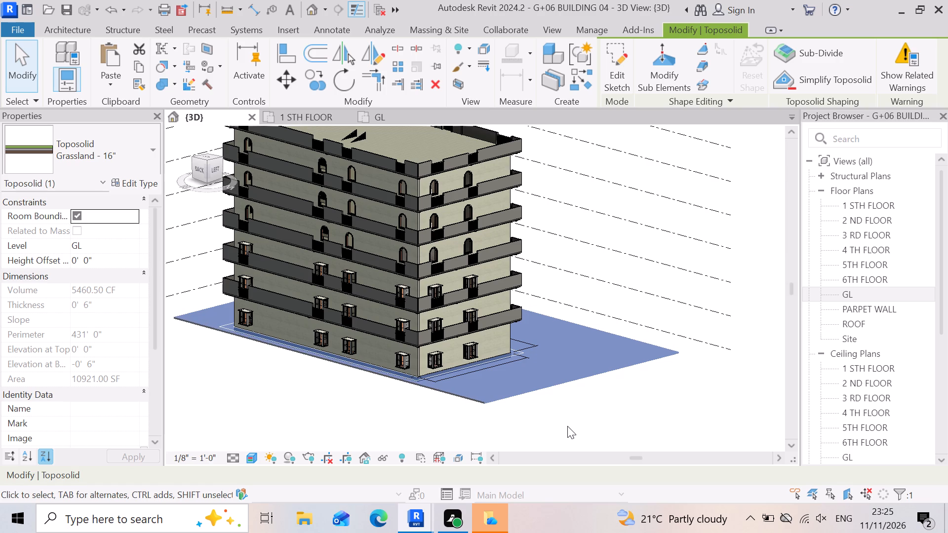
key(Left)
key(Left)
key(Left)
key(Left)
key(Left)
key(Left)
key(Left)
key(Left)
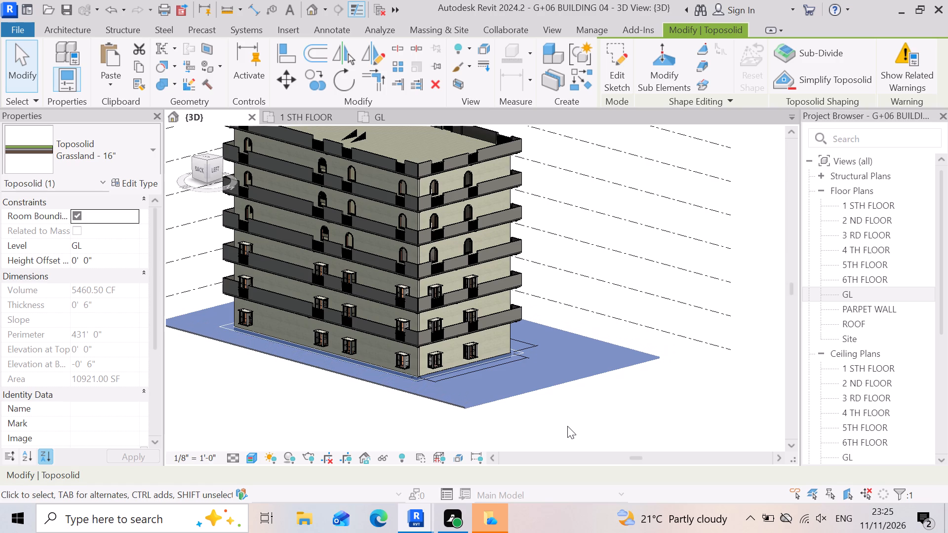
key(Left)
key(Left)
key(Left)
key(Left)
key(Left)
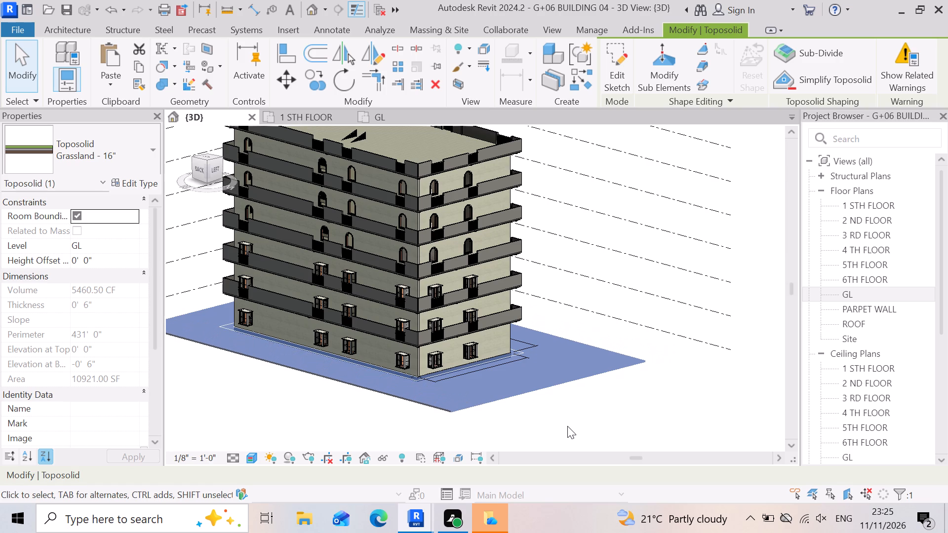
key(Left)
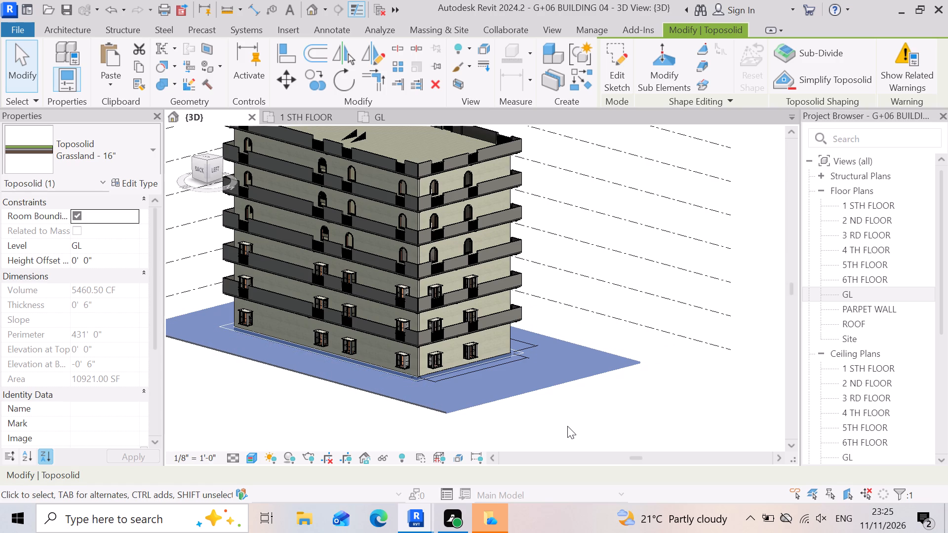
click(671, 419)
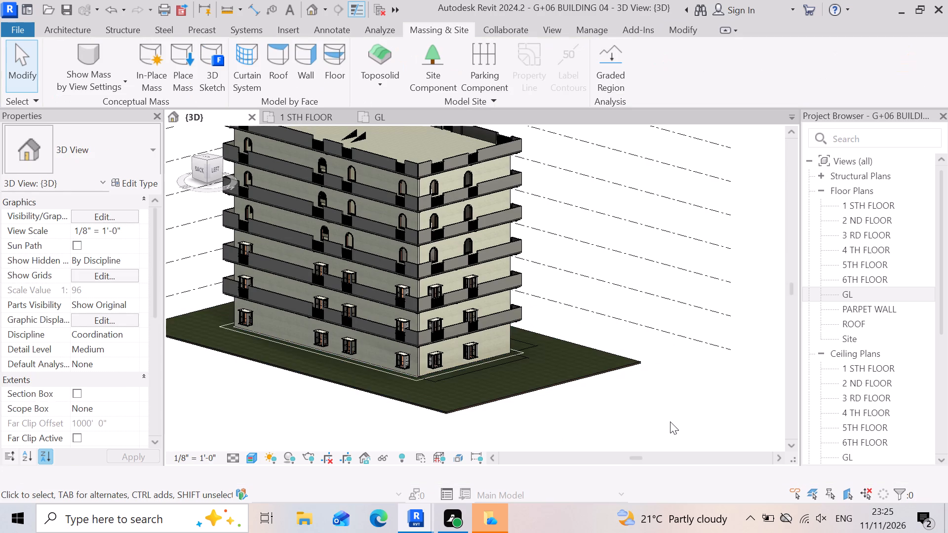
From the front view, nudge the grassland toposolid in small increments toward the building's right side to widen the ground strip there.
scroll(348, 375, up, 4)
scroll(548, 318, down, 4)
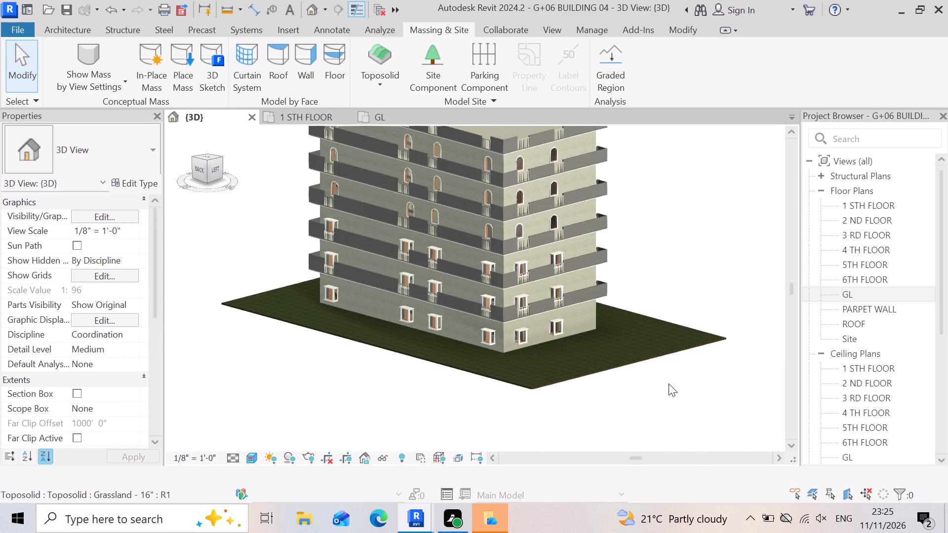
shift+right_drag(673, 392, 604, 396)
shift+middle_drag(670, 393, 604, 396)
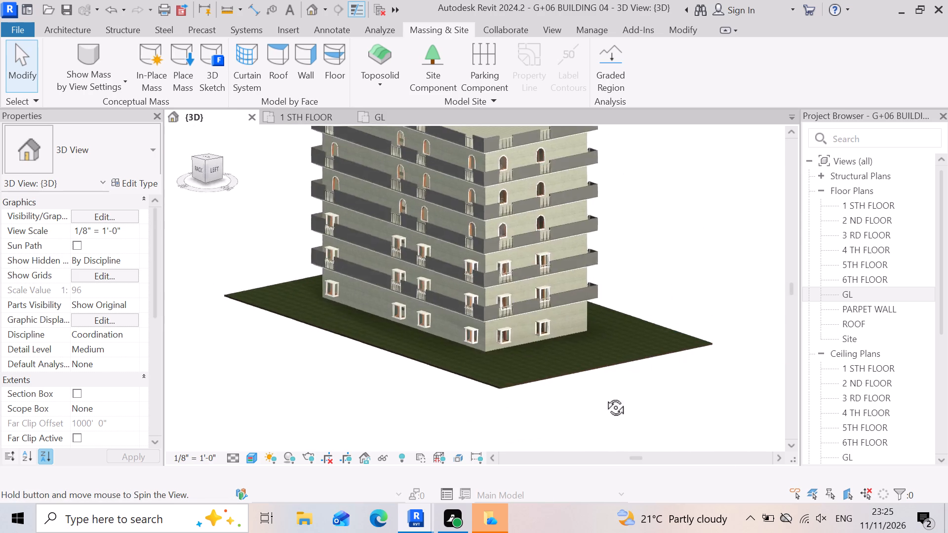
shift+middle_drag(604, 396, 430, 422)
shift+right_drag(604, 396, 430, 422)
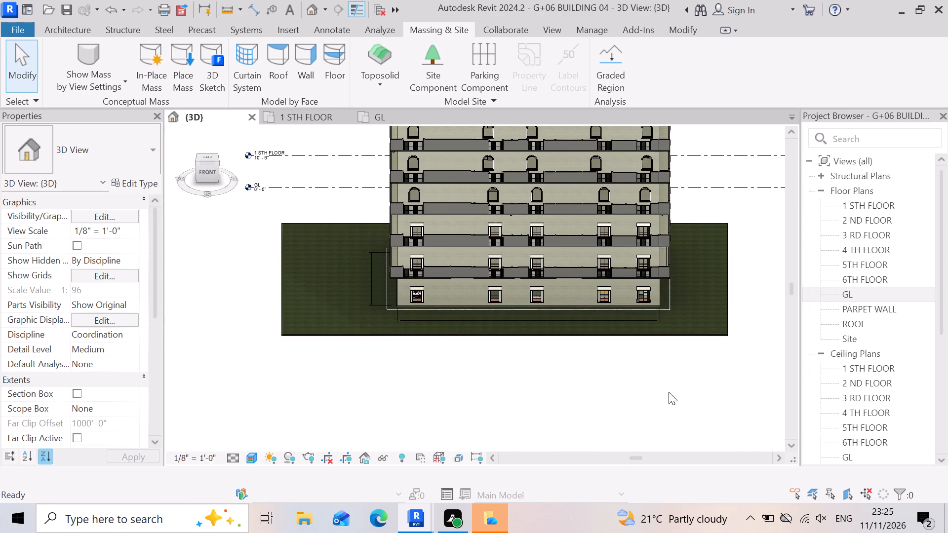
scroll(807, 352, up, 3)
scroll(651, 326, down, 3)
scroll(668, 327, up, 3)
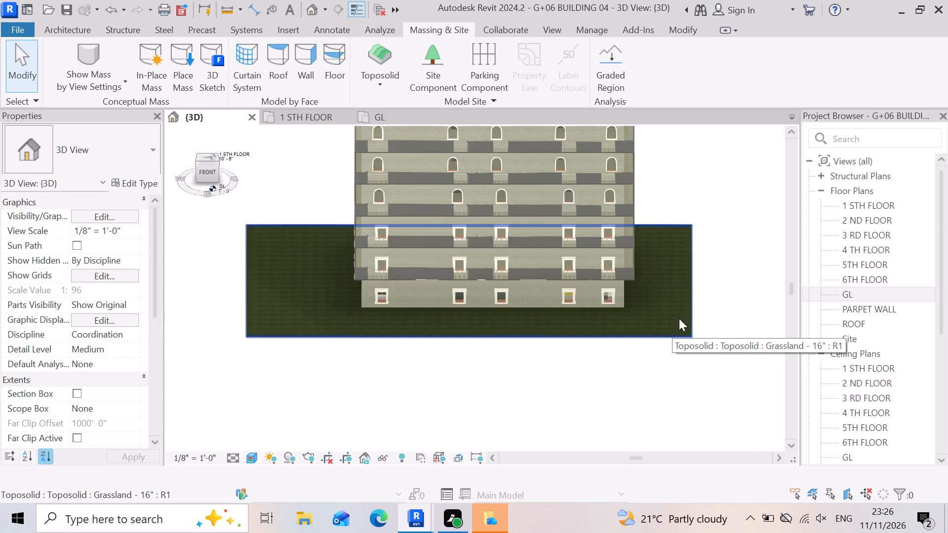
click(690, 307)
scroll(694, 352, up, 2)
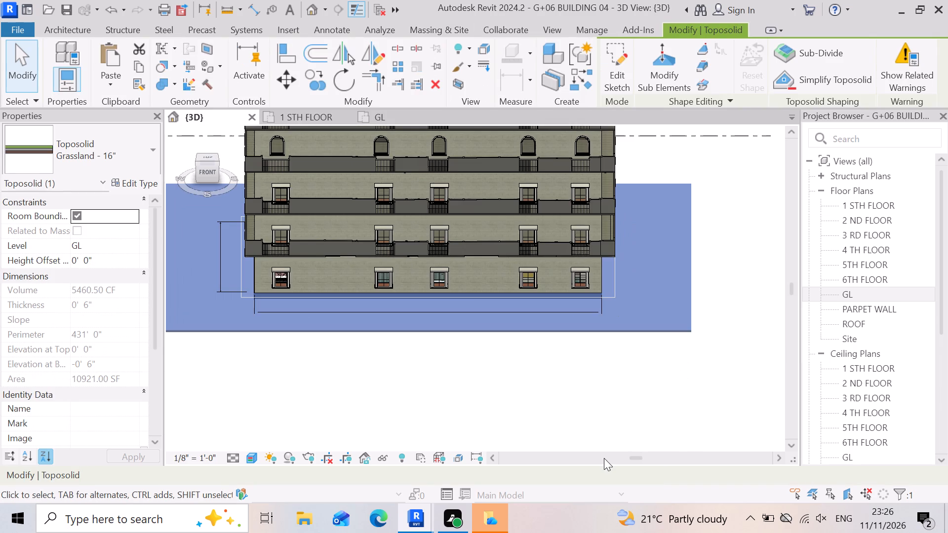
key(Right)
key(Right)
key(Right)
key(Right)
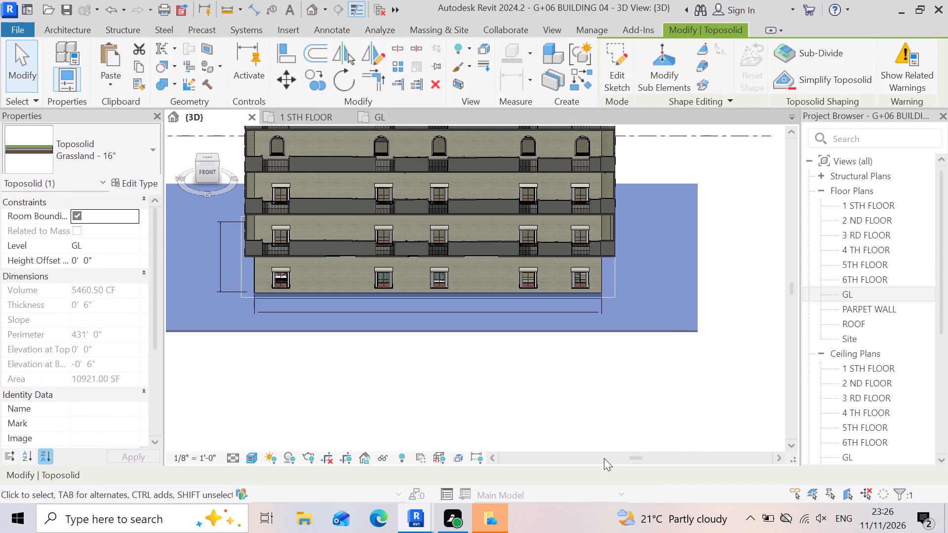
key(Right)
key(Right)
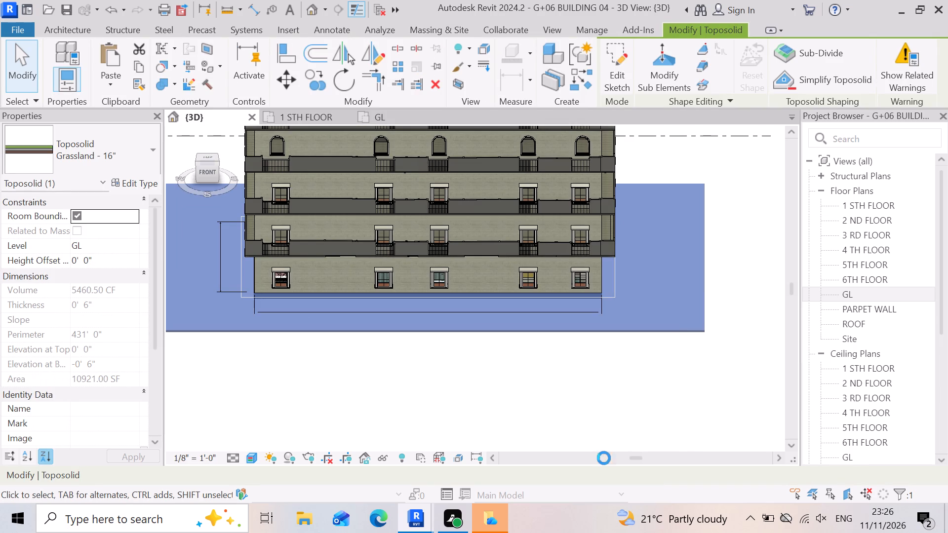
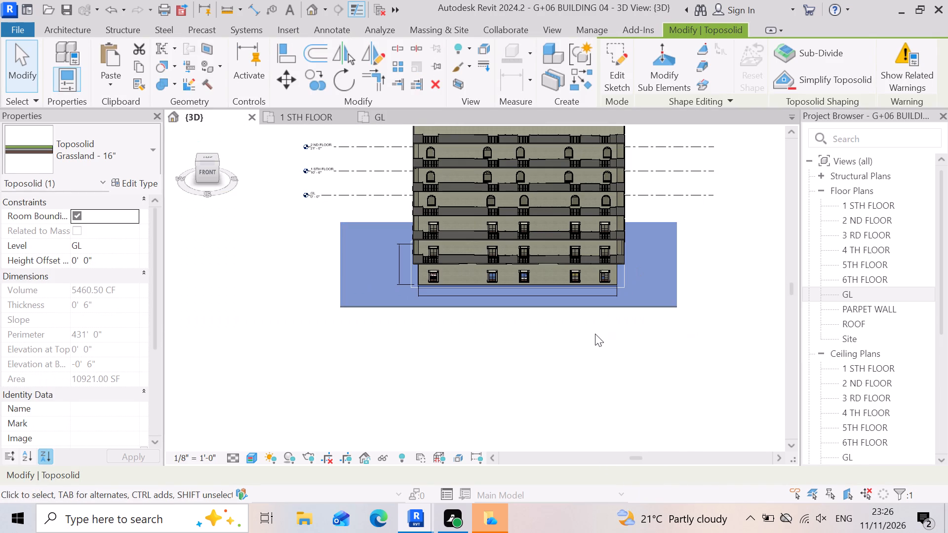
Nudge the grassland toposolid sideways in small increments to balance the ground strips at the building's left and right sides.
key(Right)
key(Right)
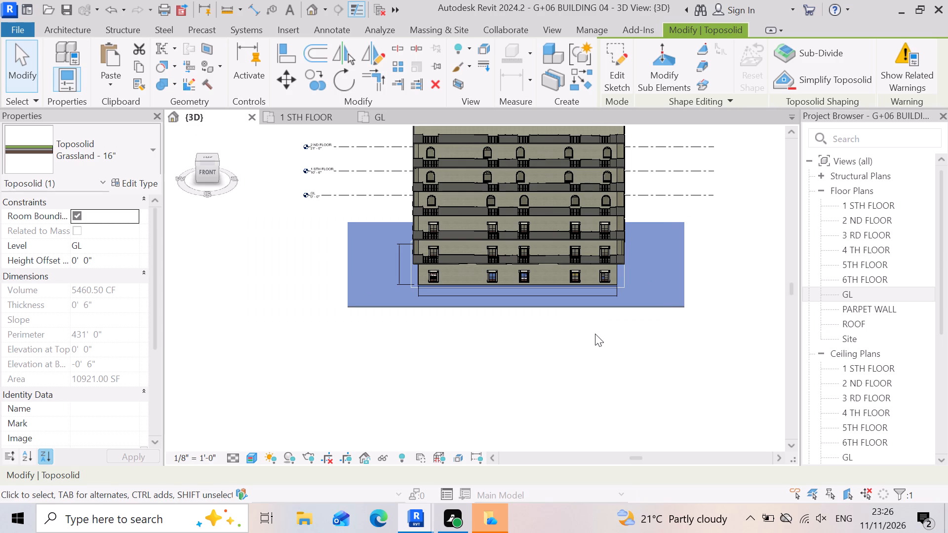
key(Left)
key(Left)
key(Left)
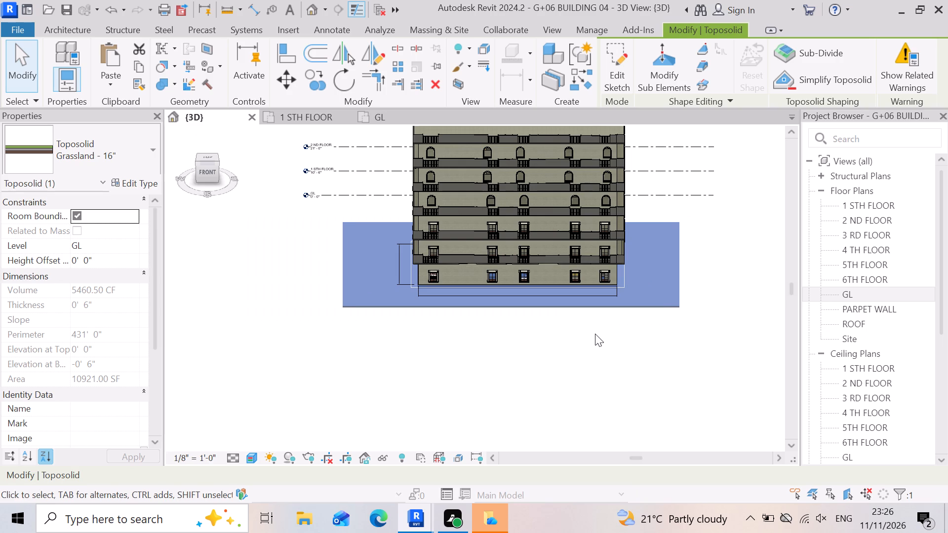
key(Right)
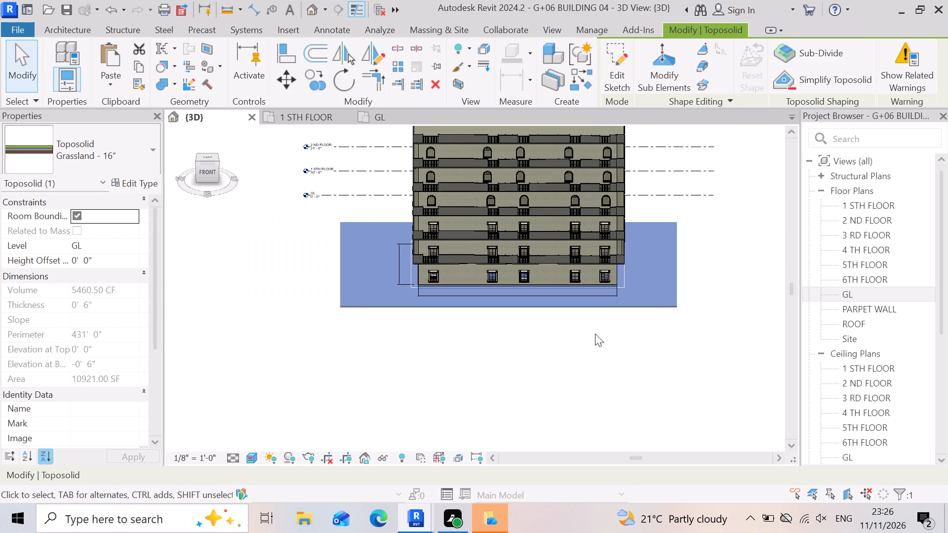
key(Right)
click(591, 377)
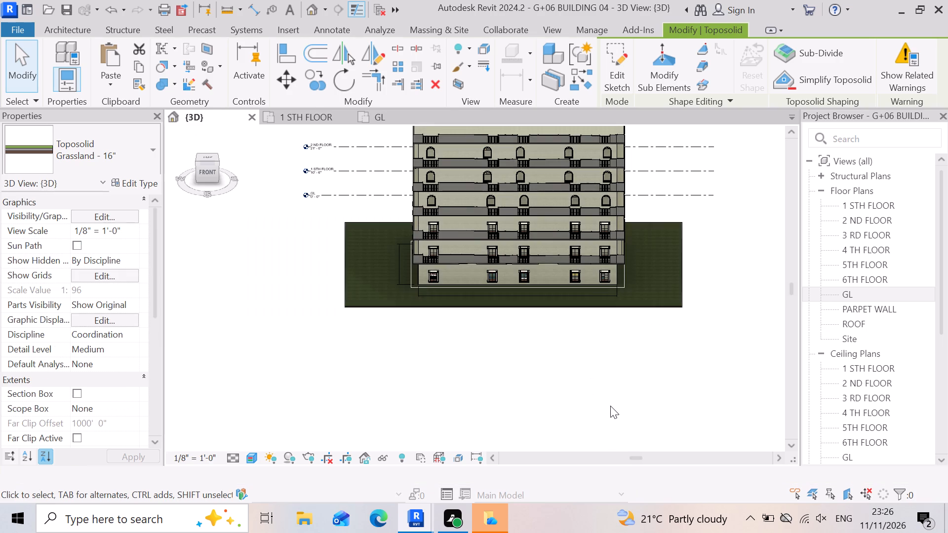
Nudge the grassland toposolid in small increments toward the building's front to widen the ground strip before the front wall.
scroll(610, 406, down, 4)
shift+right_drag(606, 428, 609, 381)
shift+middle_drag(605, 425, 609, 381)
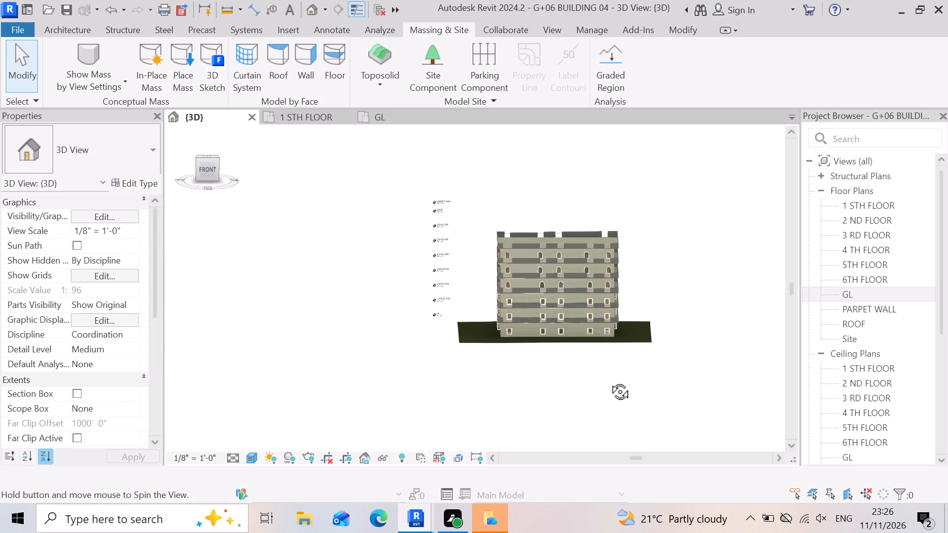
shift+right_drag(609, 381, 609, 397)
shift+middle_drag(609, 381, 609, 397)
scroll(548, 370, up, 3)
scroll(566, 324, up, 6)
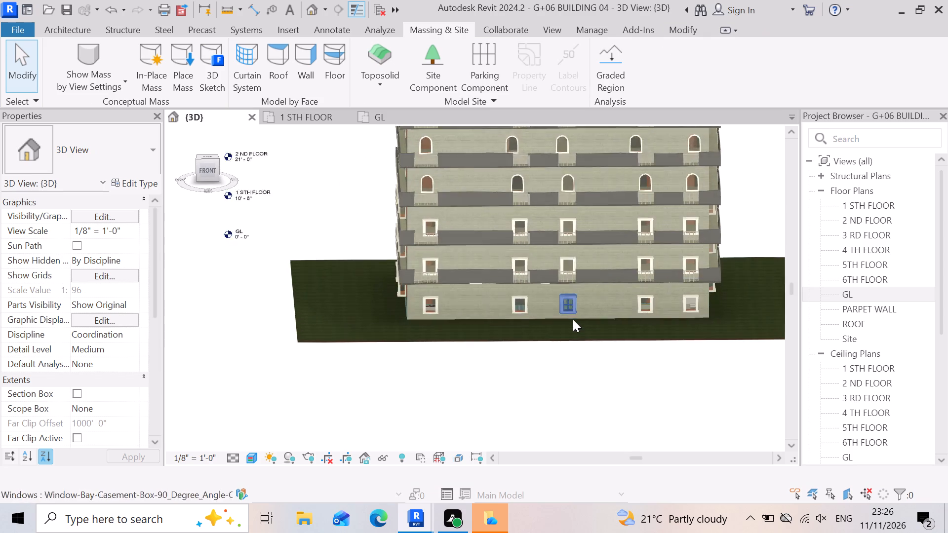
scroll(516, 351, down, 3)
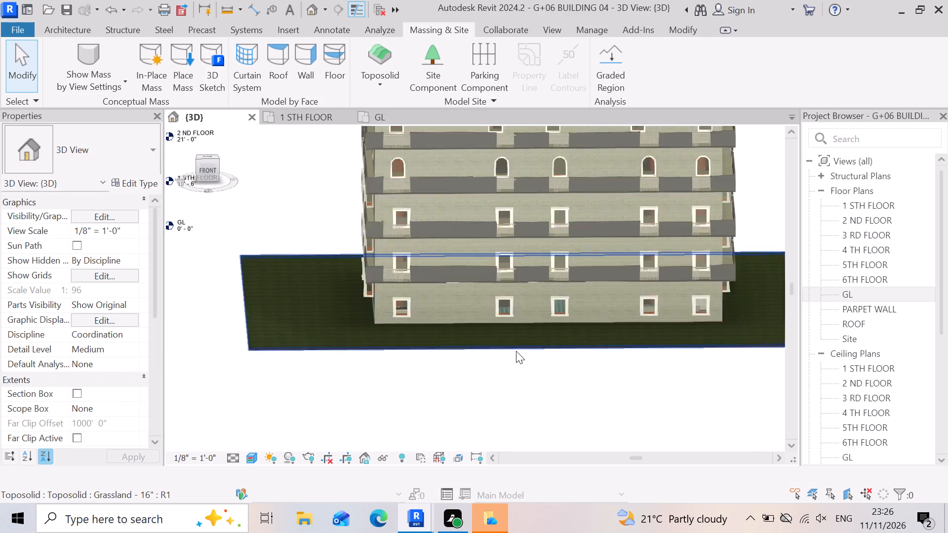
click(725, 345)
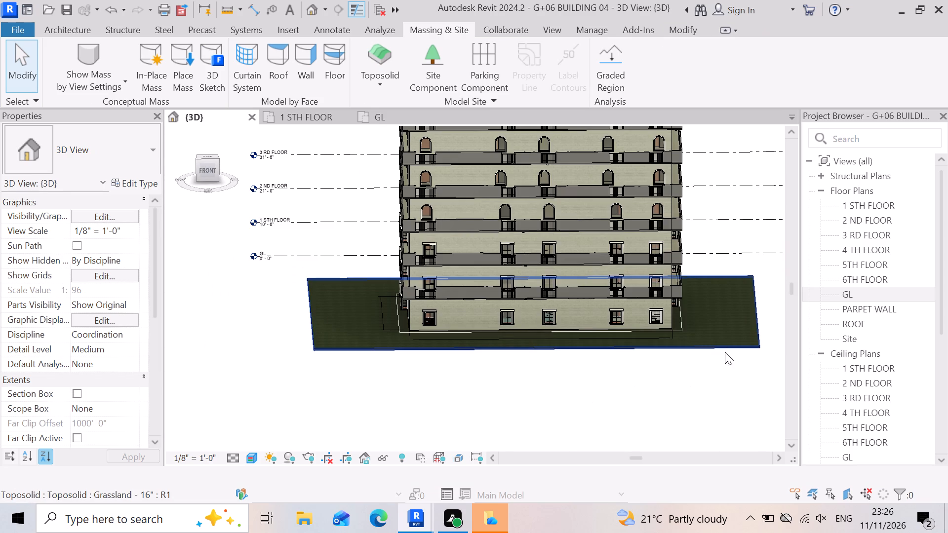
scroll(739, 356, up, 2)
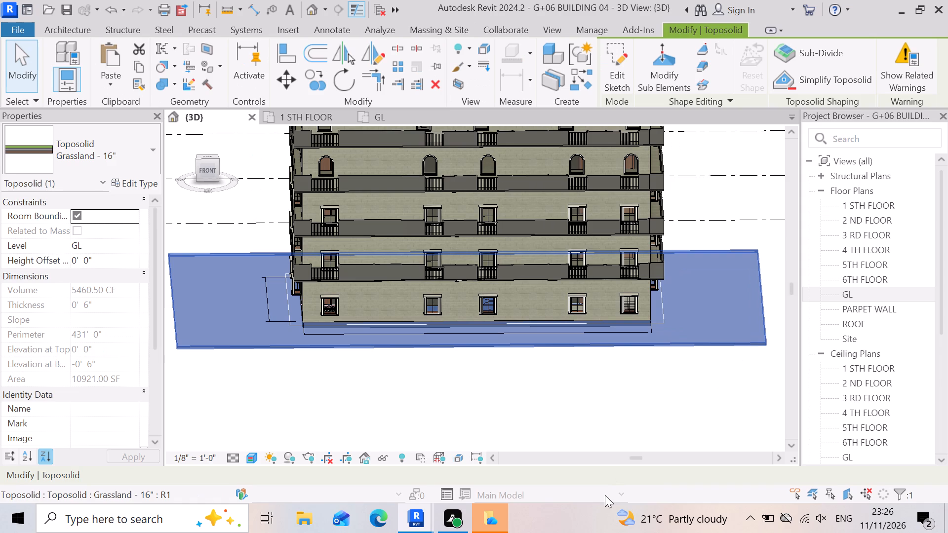
key(Down)
key(Down)
key(Down)
key(Down)
key(Down)
key(Down)
key(Down)
key(Down)
key(Down)
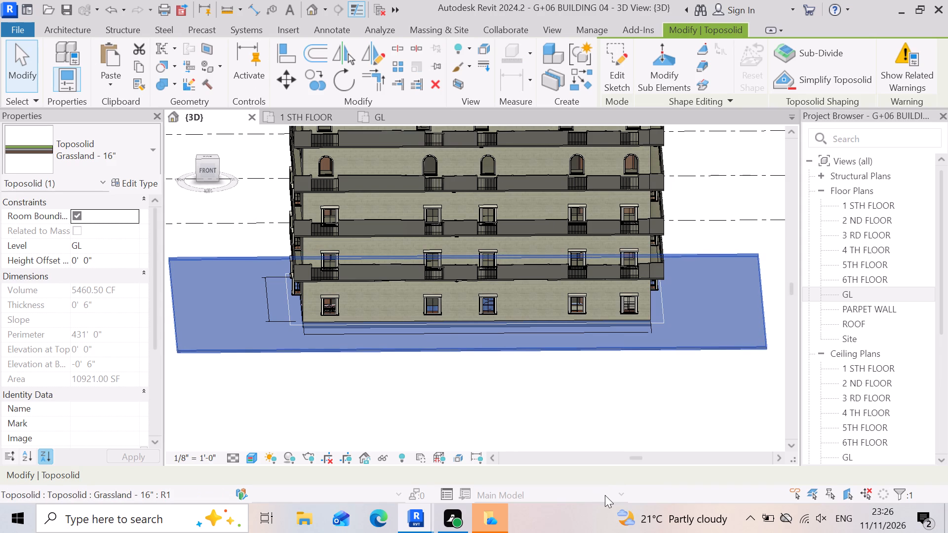
key(Down)
key(Down)
key(Down)
key(Down)
key(Down)
key(Down)
key(Down)
key(Down)
key(Down)
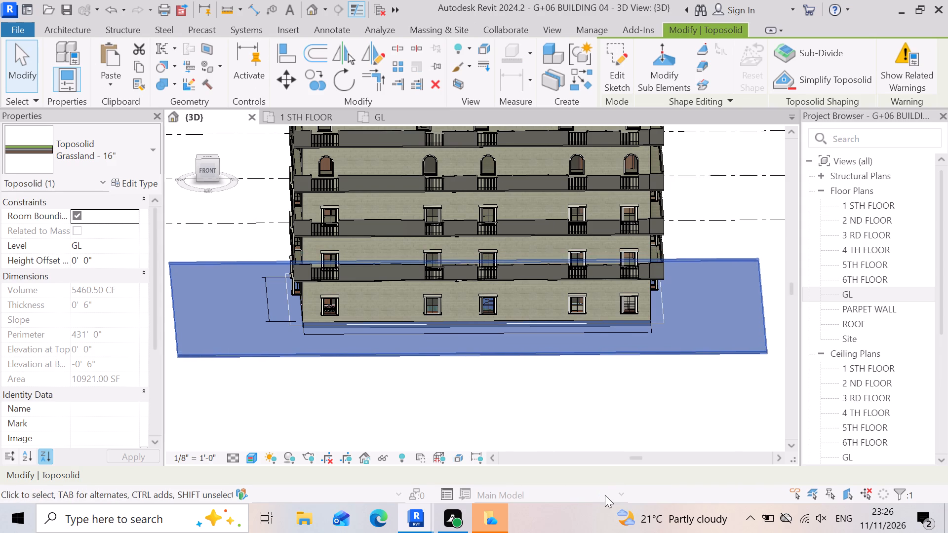
key(Down)
key(Down)
key(Down)
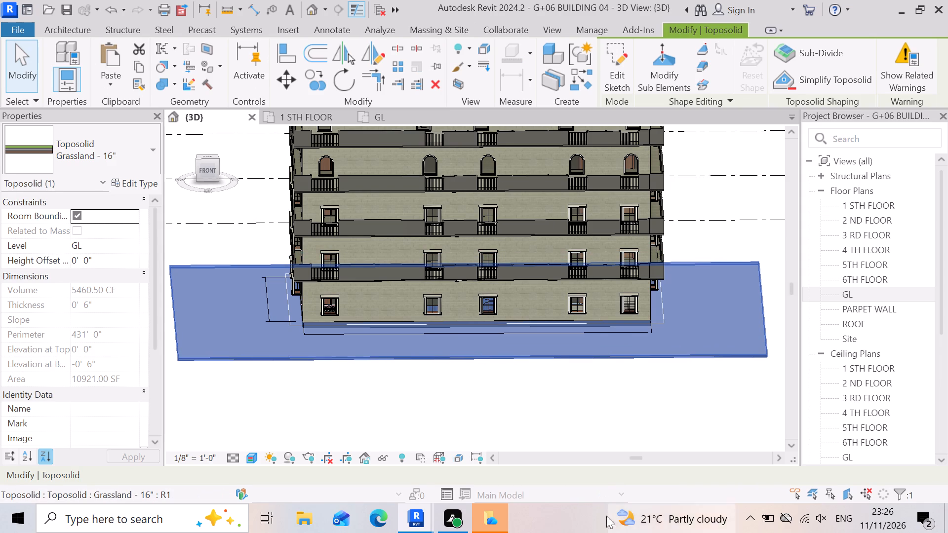
click(604, 426)
scroll(590, 384, up, 3)
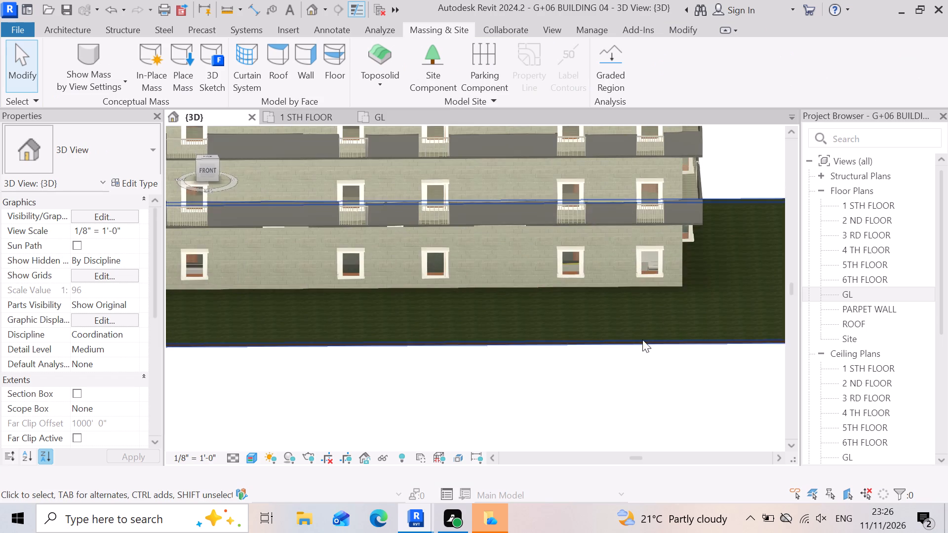
scroll(664, 311, up, 2)
scroll(712, 228, up, 3)
scroll(676, 387, down, 5)
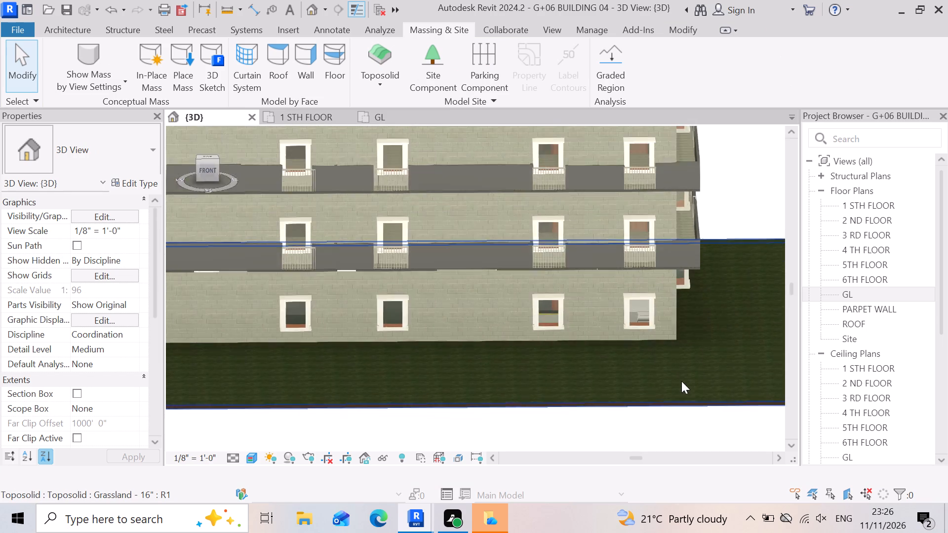
In the GL floor plan, start placing a component and open the SHUBHAM CITY library folder for loading a family.
click(407, 120)
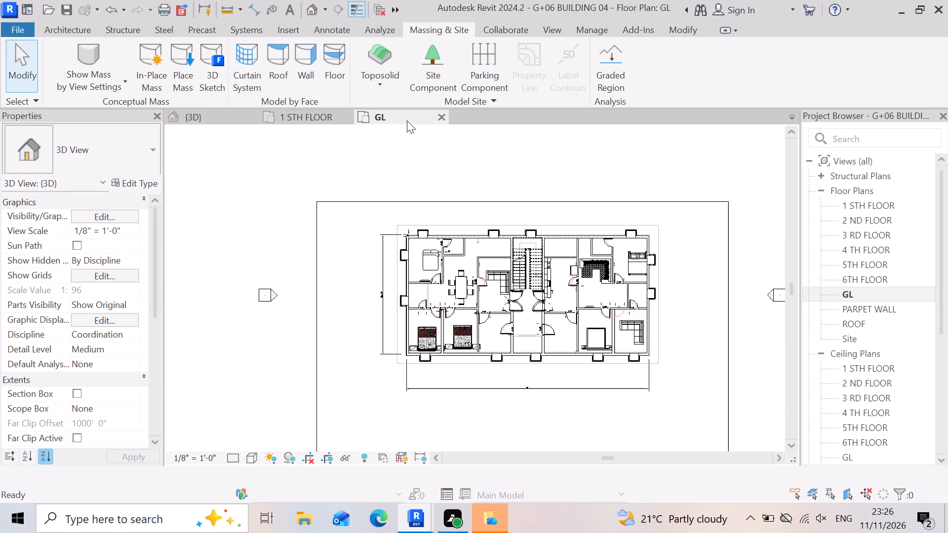
scroll(471, 193, up, 2)
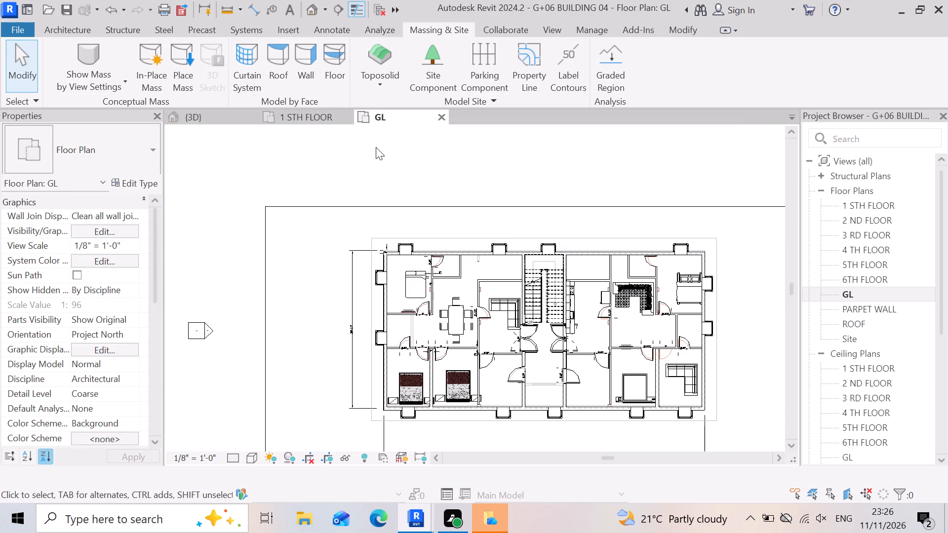
click(77, 27)
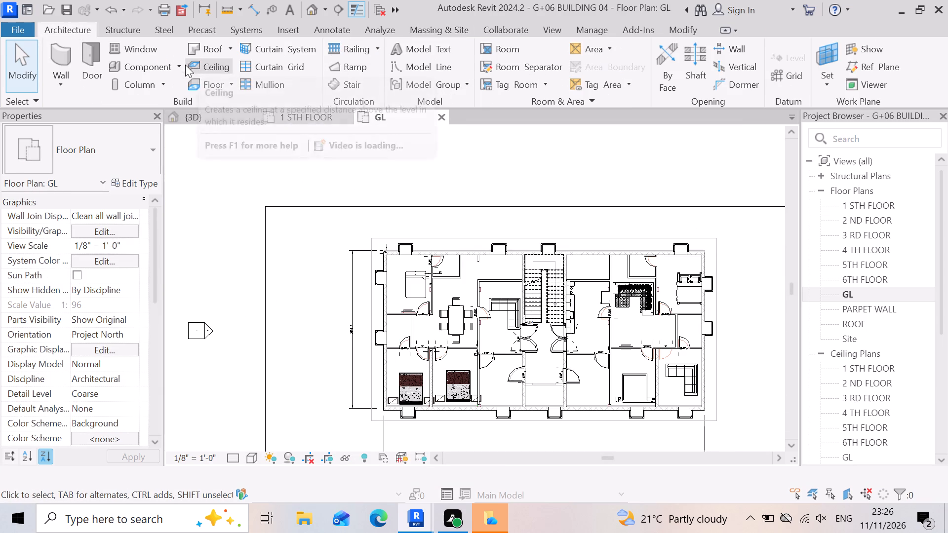
click(177, 67)
click(189, 93)
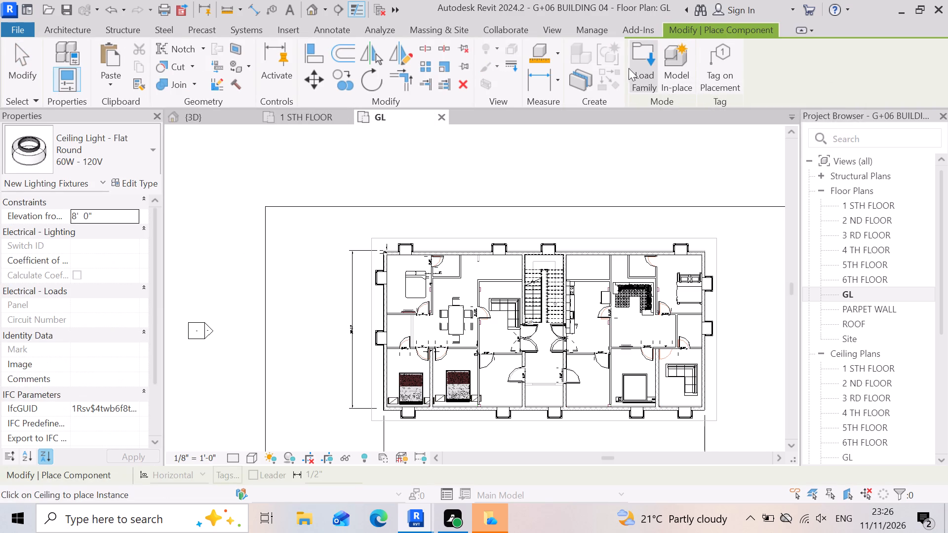
click(641, 57)
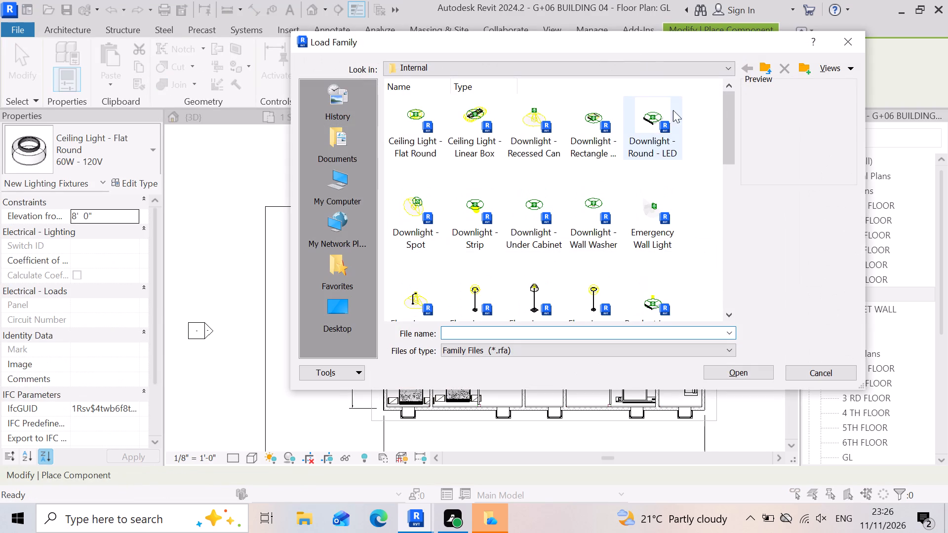
click(762, 70)
click(763, 70)
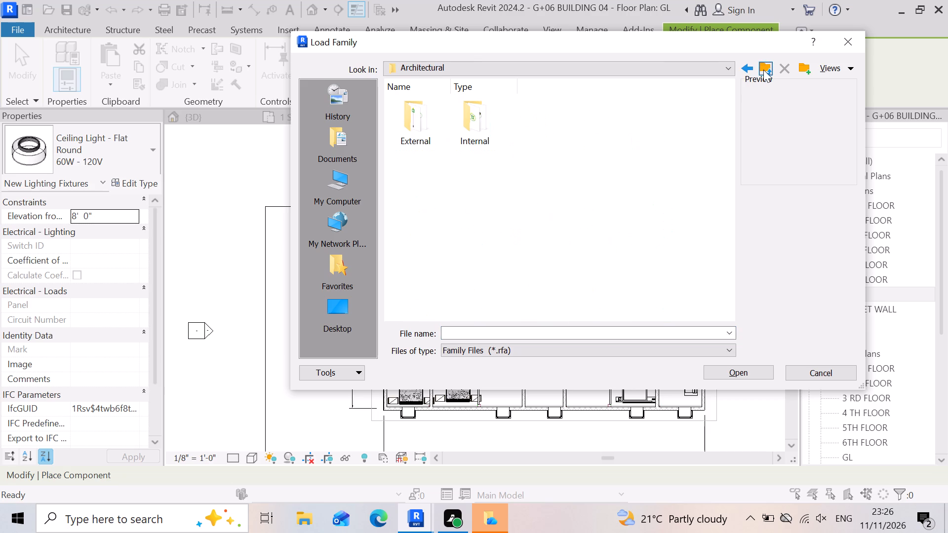
click(763, 70)
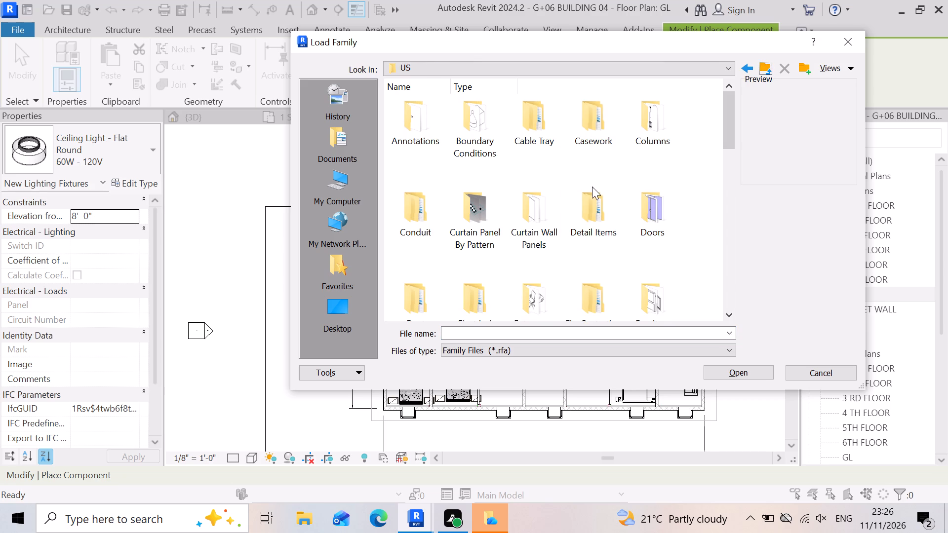
click(769, 70)
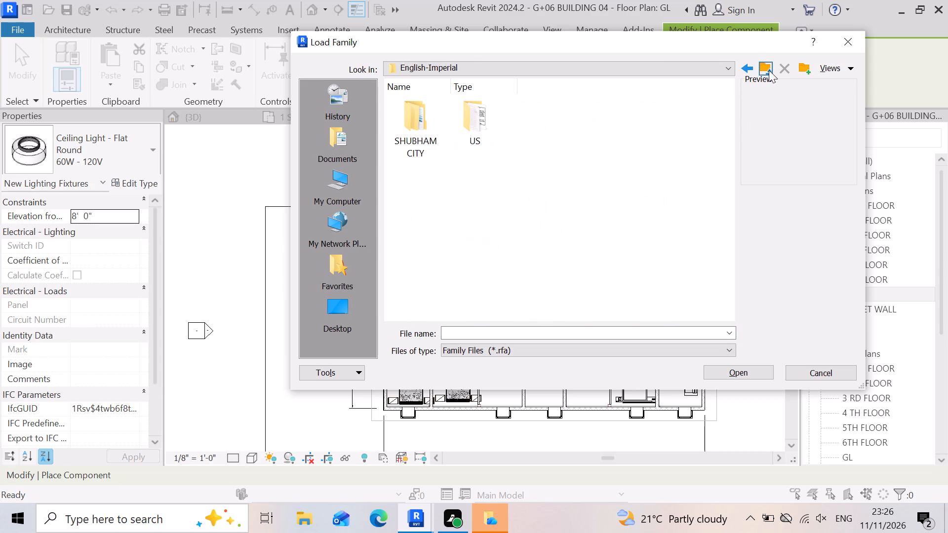
double_click(417, 127)
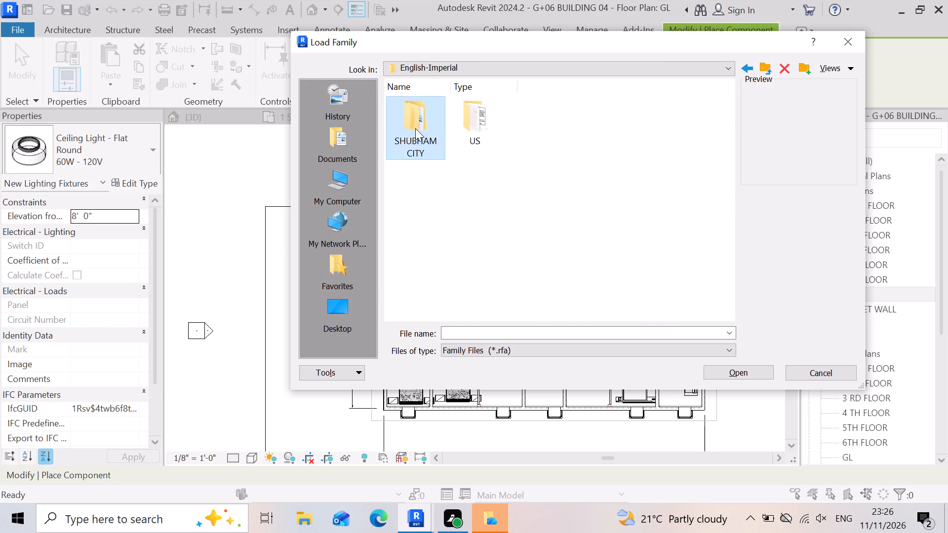
double_click(416, 123)
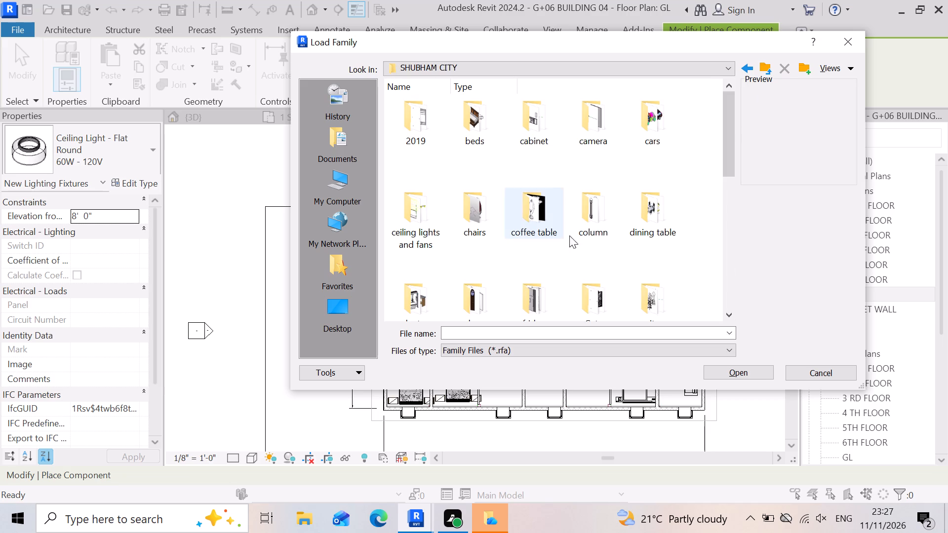
Browse the wall and wash basin folders of the SHUBHAM CITY library for a suitable family.
scroll(518, 193, down, 3)
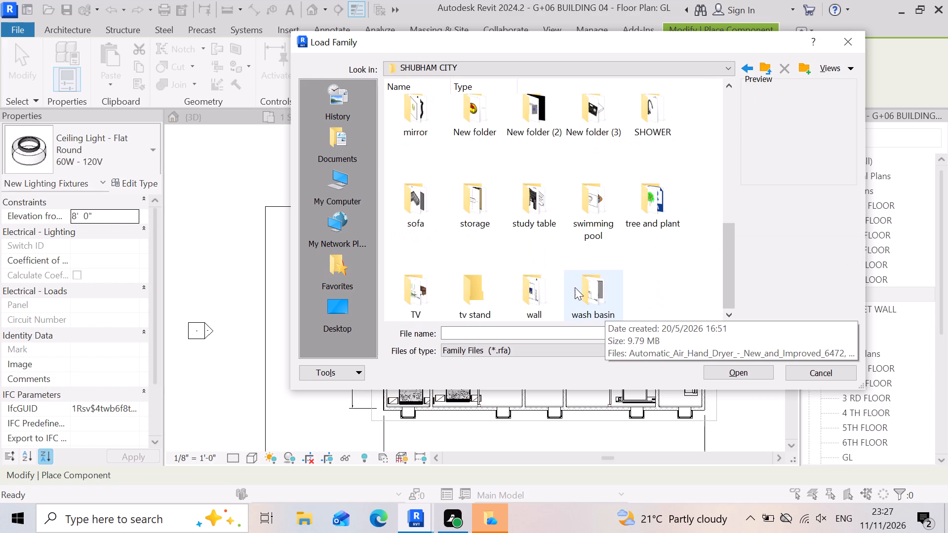
double_click(529, 305)
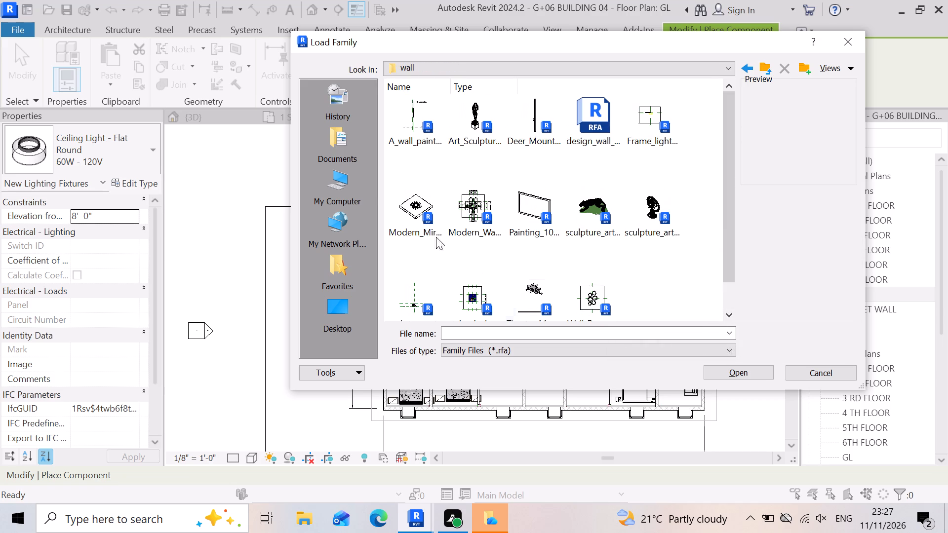
scroll(565, 187, down, 4)
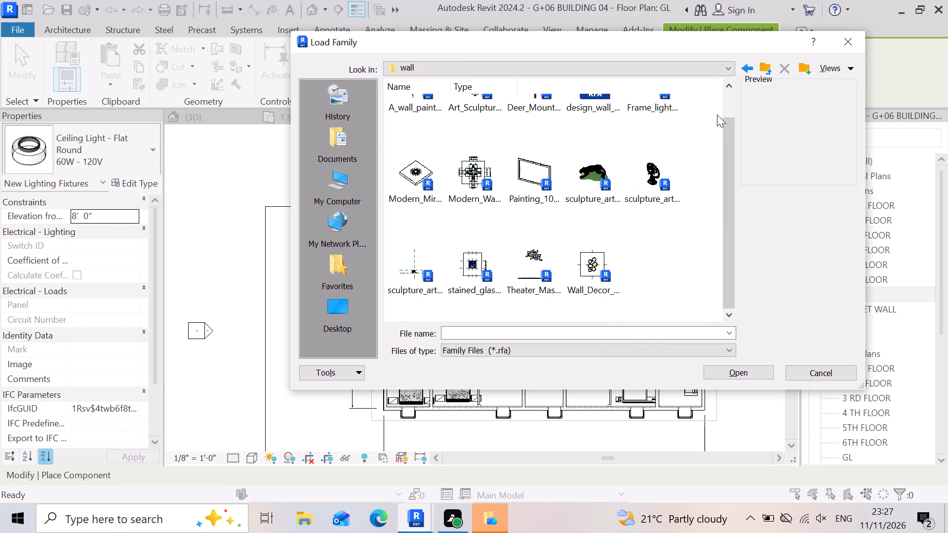
click(766, 61)
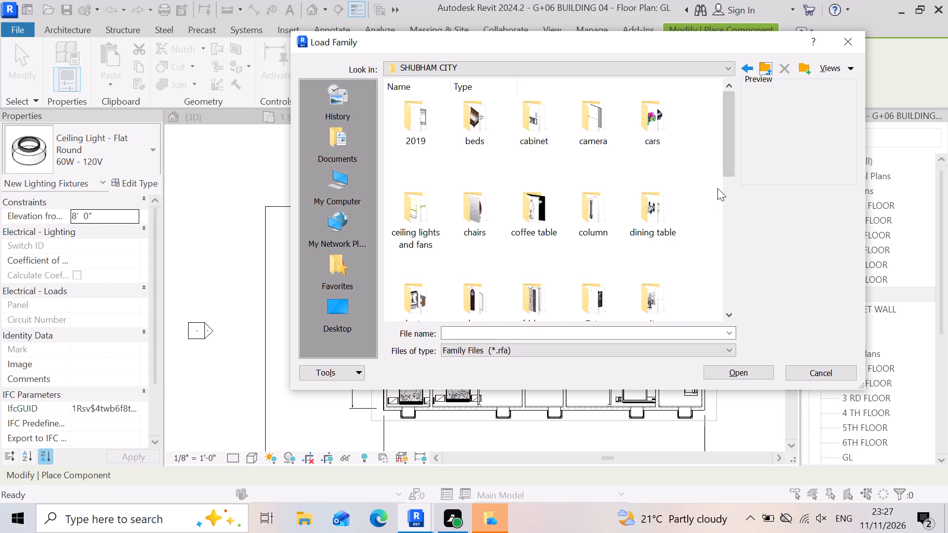
scroll(602, 288, down, 4)
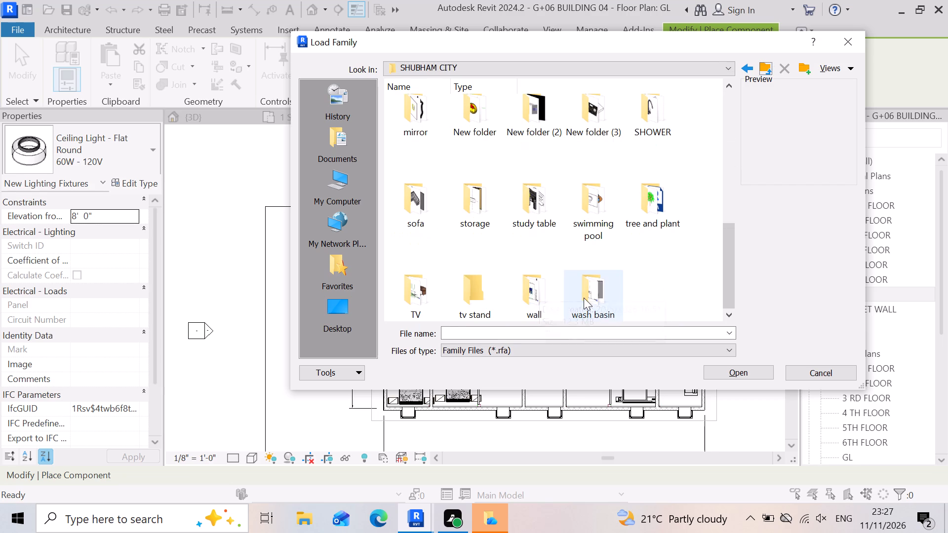
double_click(594, 303)
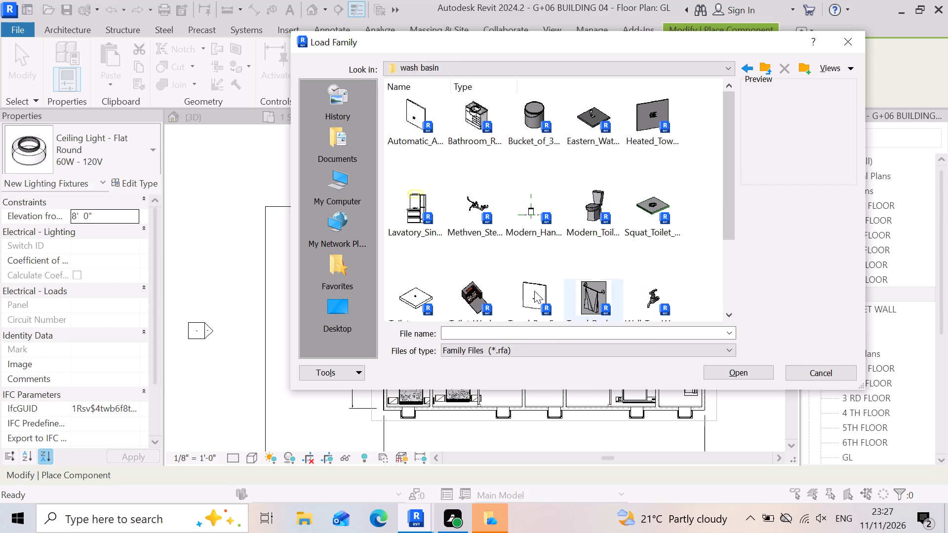
scroll(460, 240, down, 3)
scroll(460, 240, up, 3)
scroll(589, 218, up, 2)
click(762, 68)
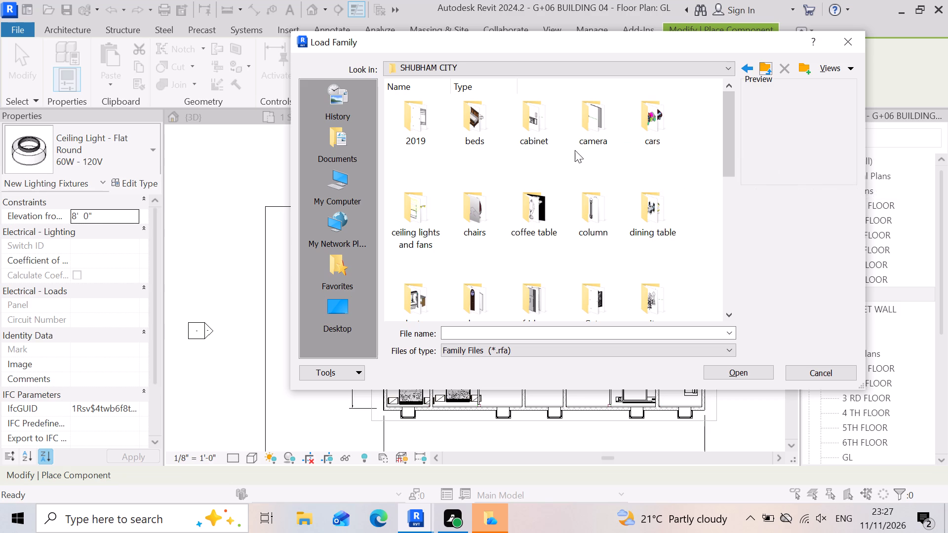
Look through the families in the library's 2019 folder and New folder for a suitable component.
double_click(413, 118)
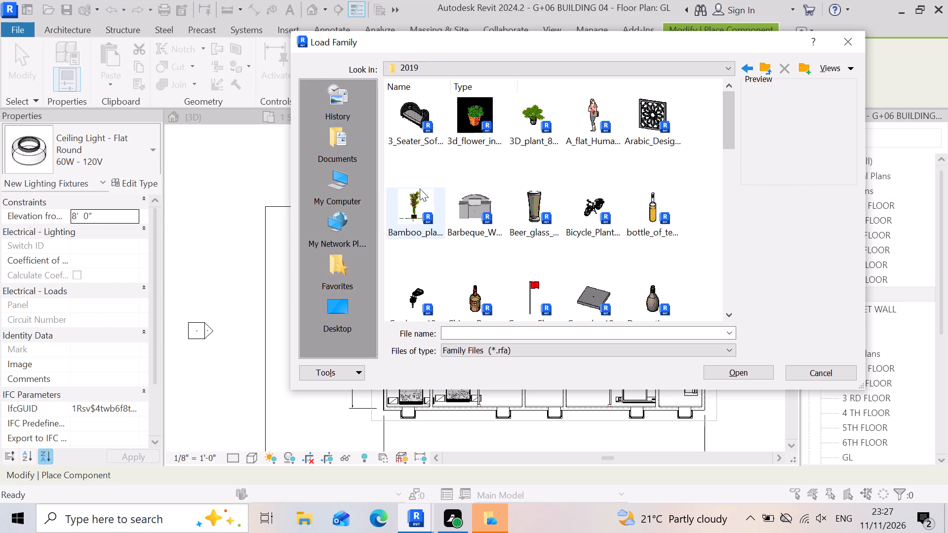
scroll(429, 171, up, 2)
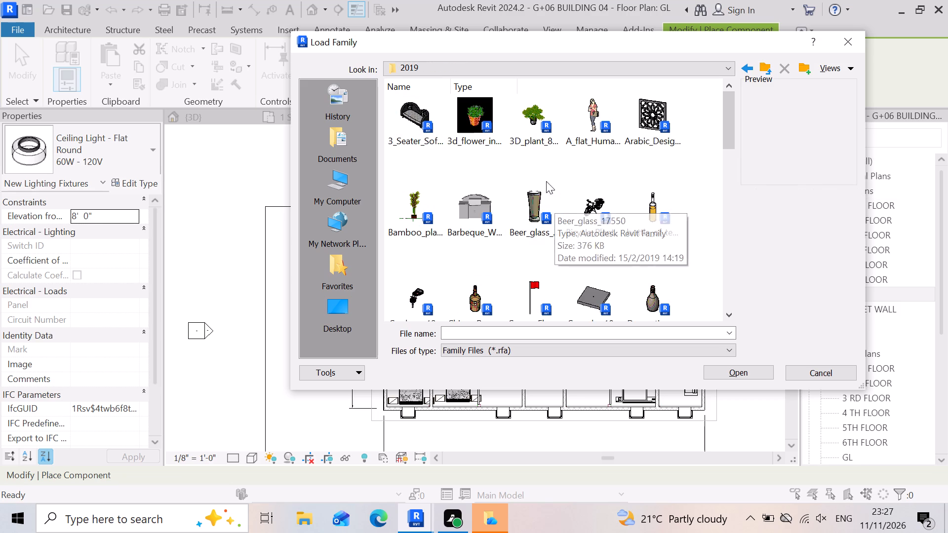
scroll(537, 164, down, 3)
scroll(556, 223, down, 5)
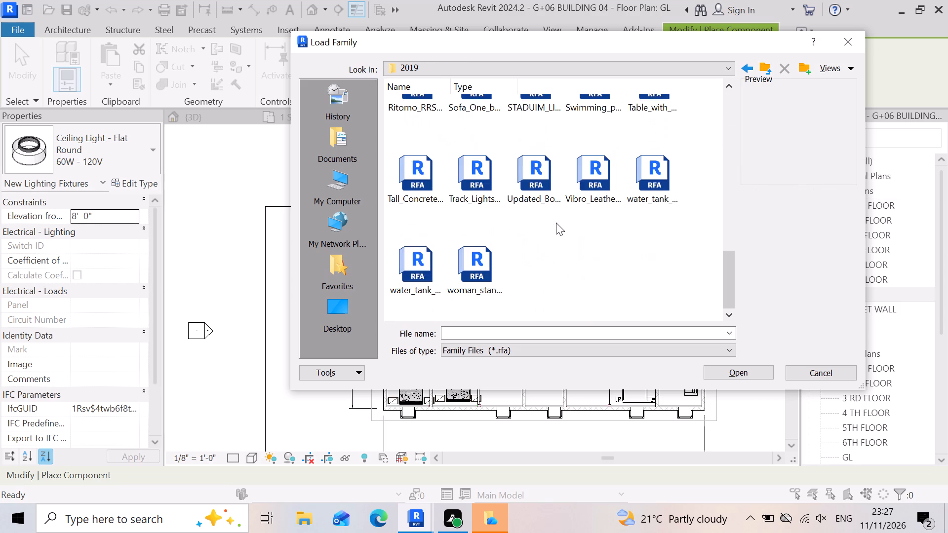
scroll(551, 229, down, 3)
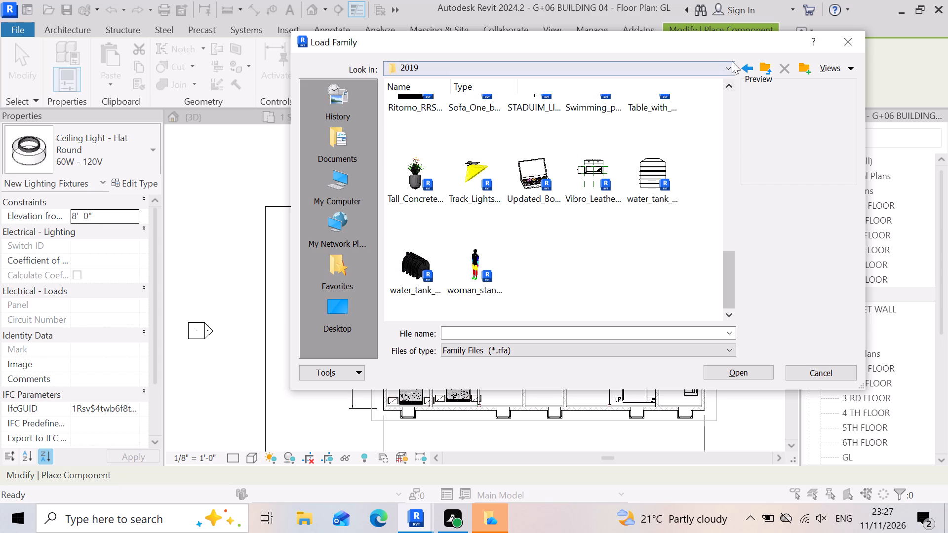
click(766, 69)
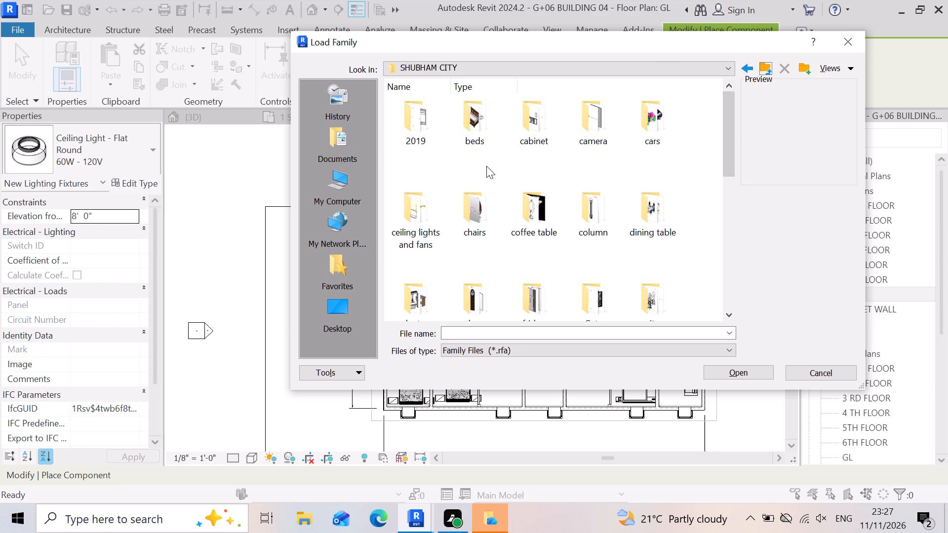
scroll(505, 225, down, 1)
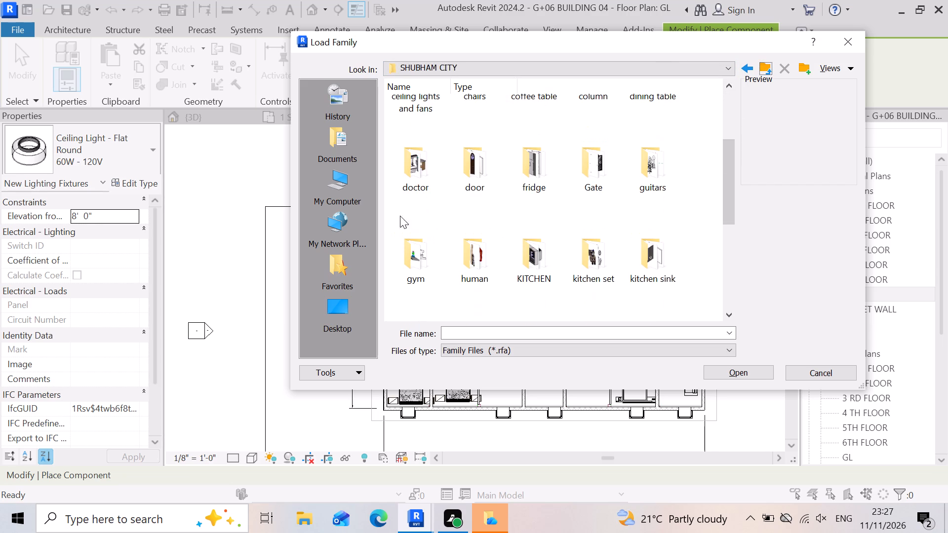
scroll(545, 249, down, 3)
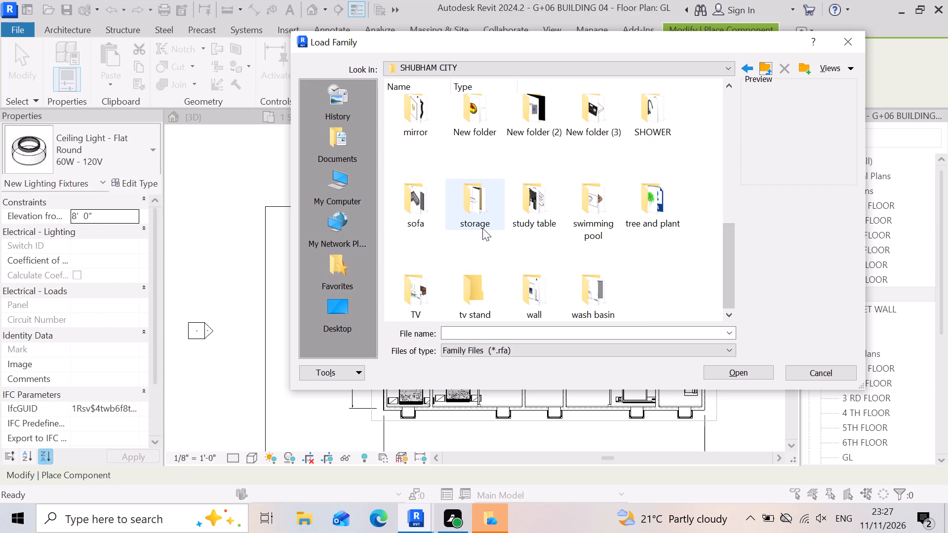
double_click(469, 127)
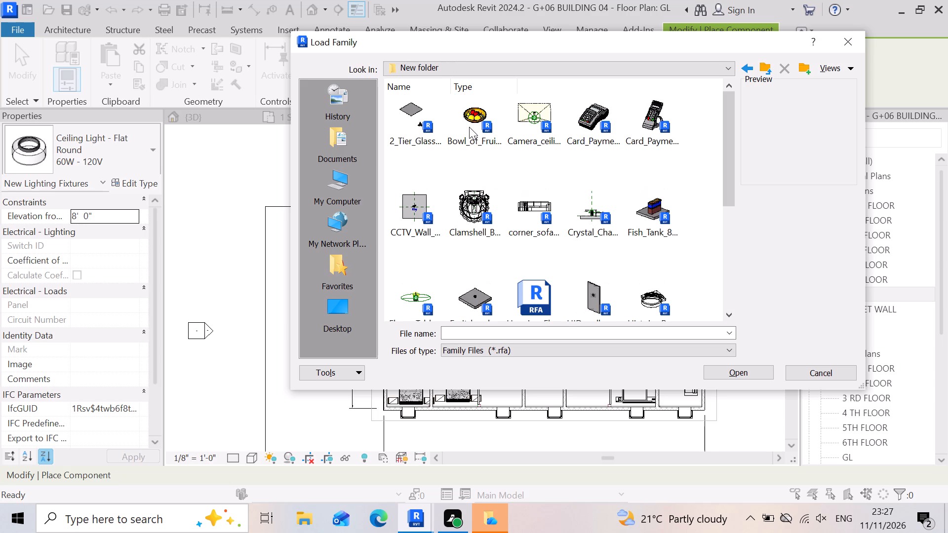
scroll(530, 204, down, 9)
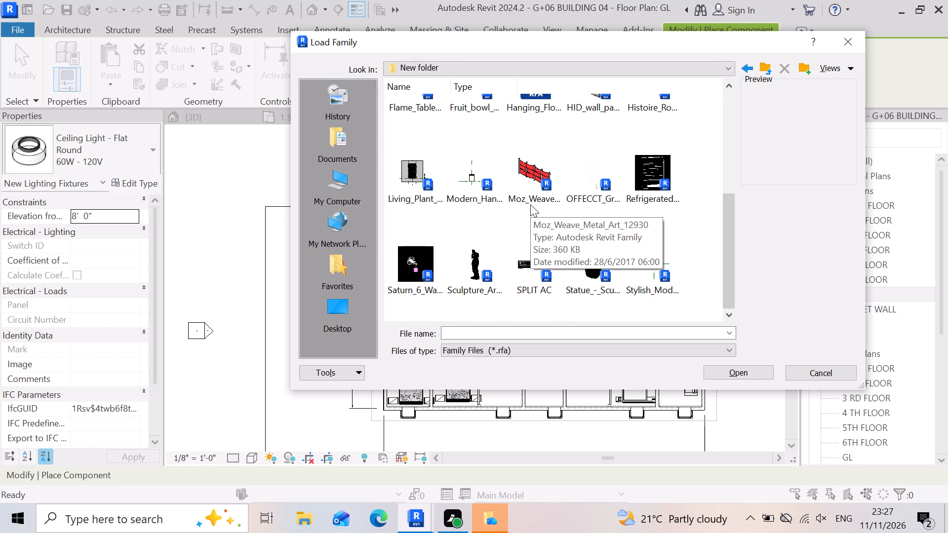
scroll(532, 195, up, 1)
scroll(532, 195, down, 3)
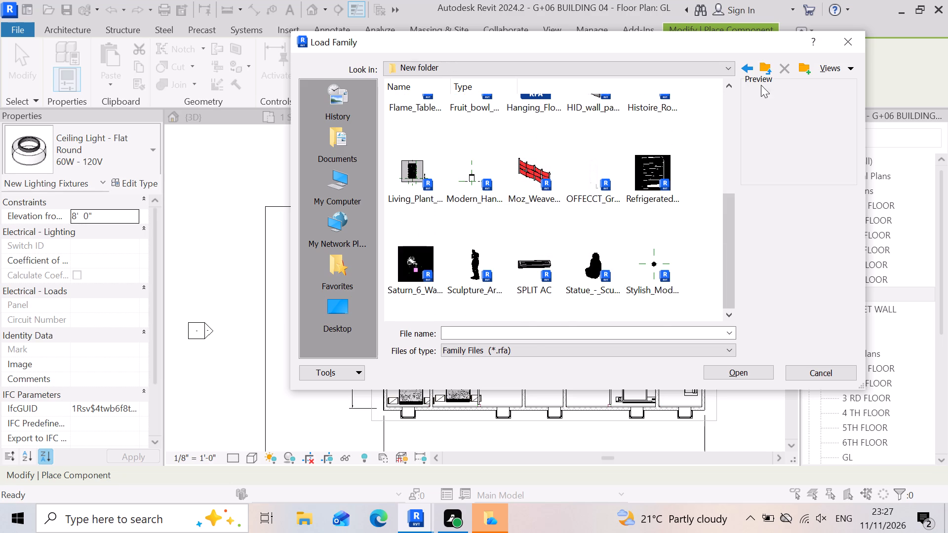
click(767, 71)
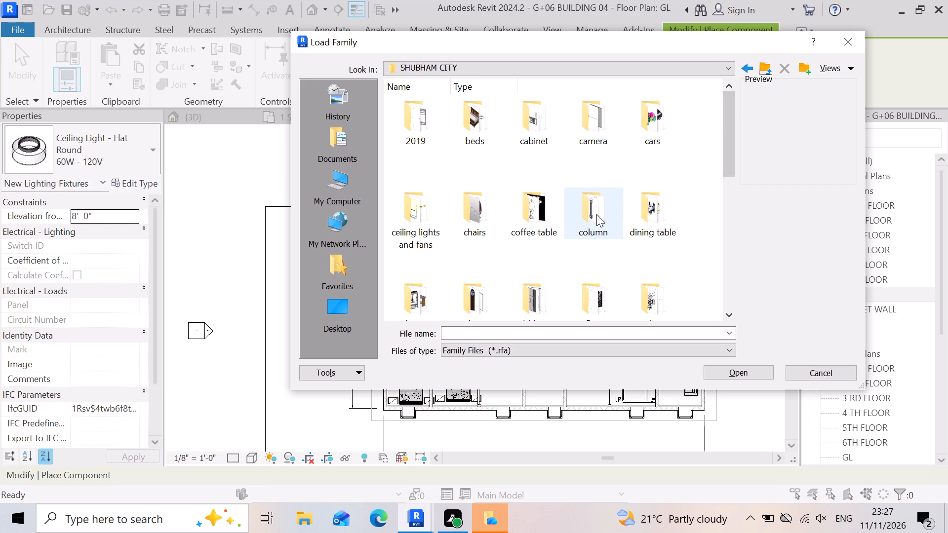
Examine the outdoor, wall and lighting families in the library's New folder (2).
scroll(557, 194, down, 3)
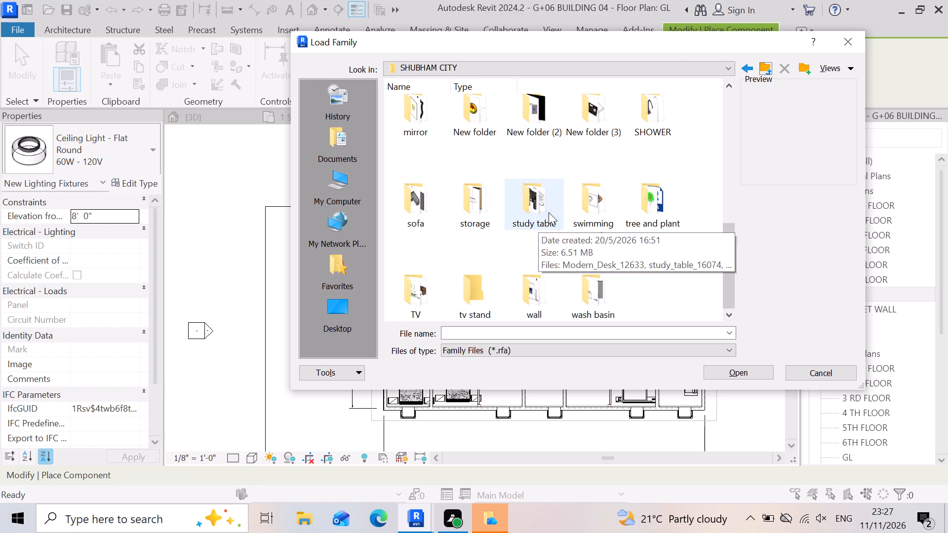
double_click(541, 117)
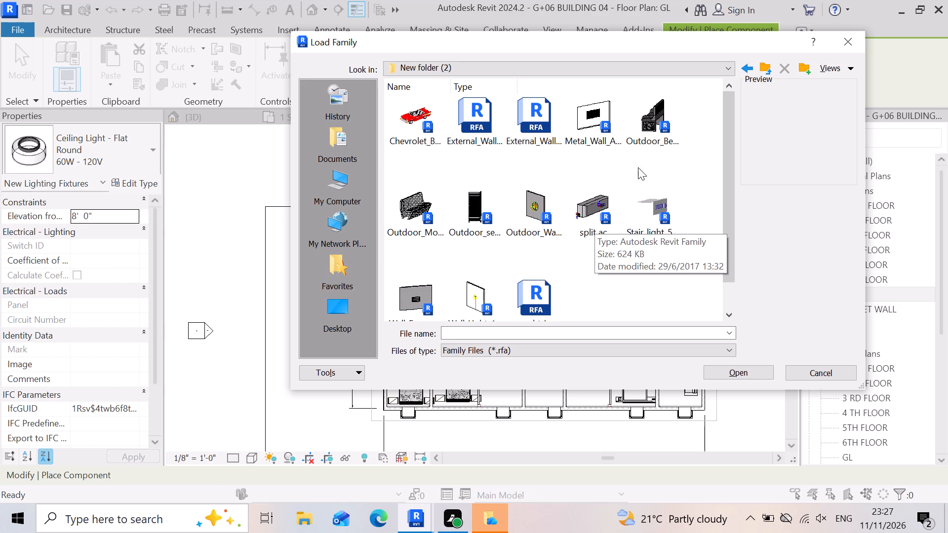
scroll(643, 155, down, 2)
scroll(643, 155, up, 1)
scroll(669, 114, up, 3)
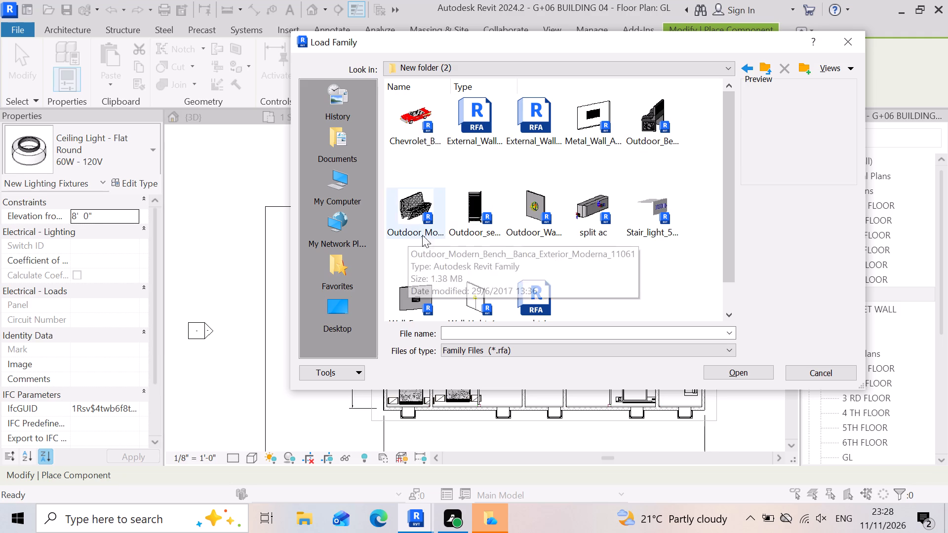
scroll(527, 194, down, 3)
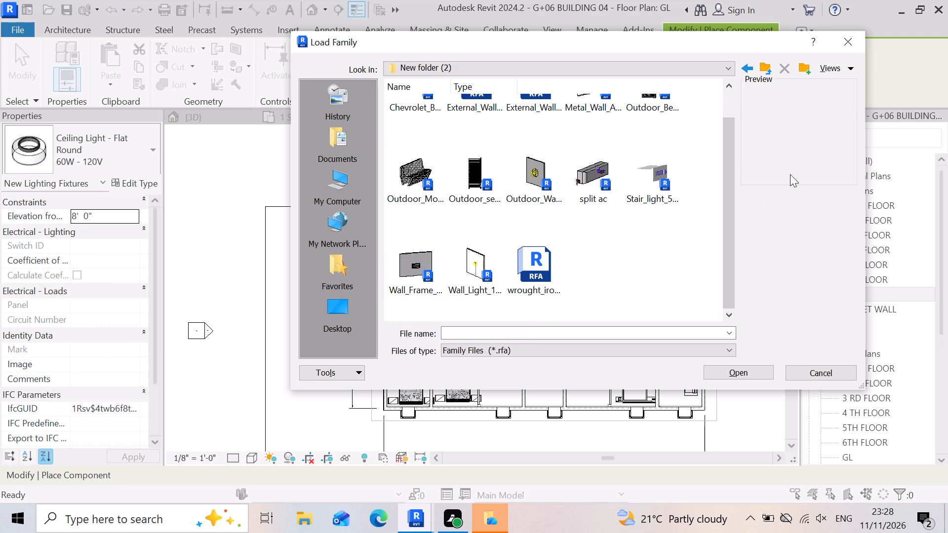
click(762, 66)
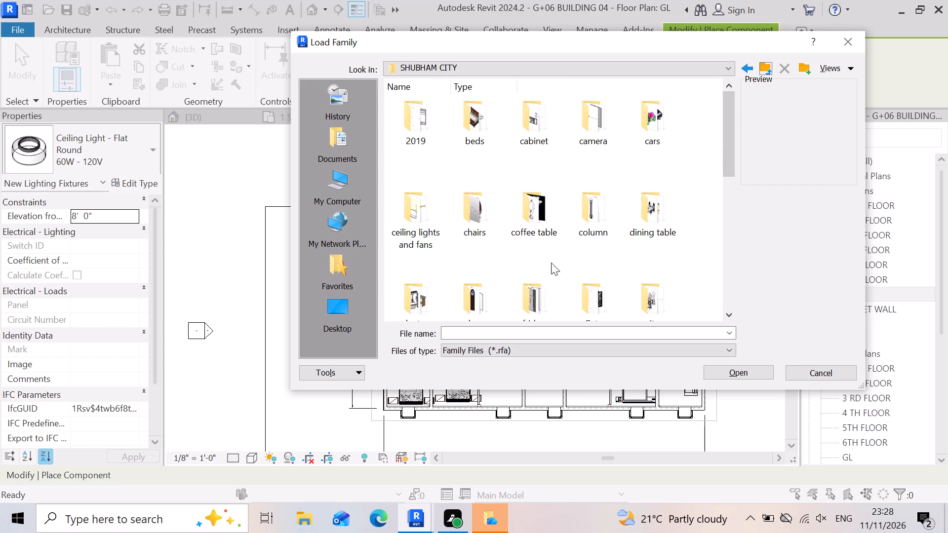
Look through the families in the library's New folder (3), including the four-panel sliding door, for a suitable component.
scroll(603, 215, down, 3)
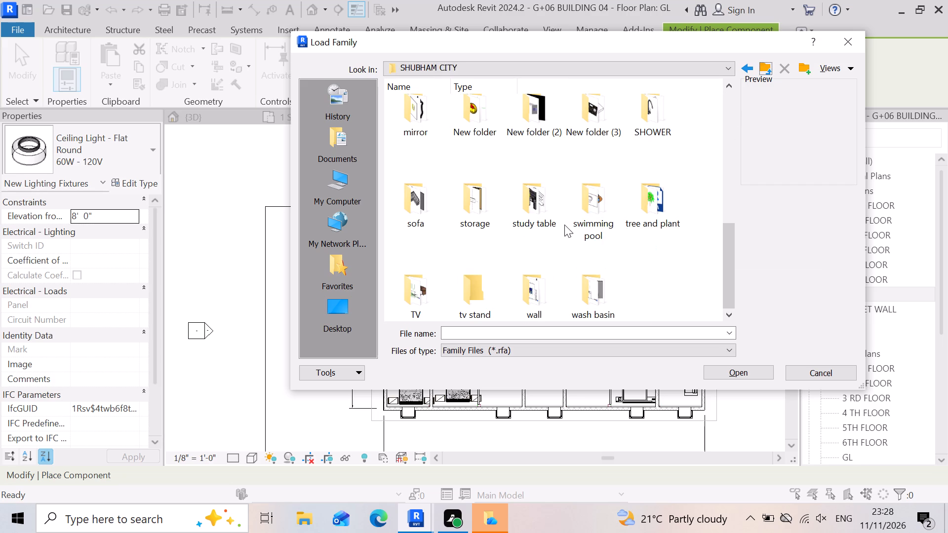
double_click(594, 123)
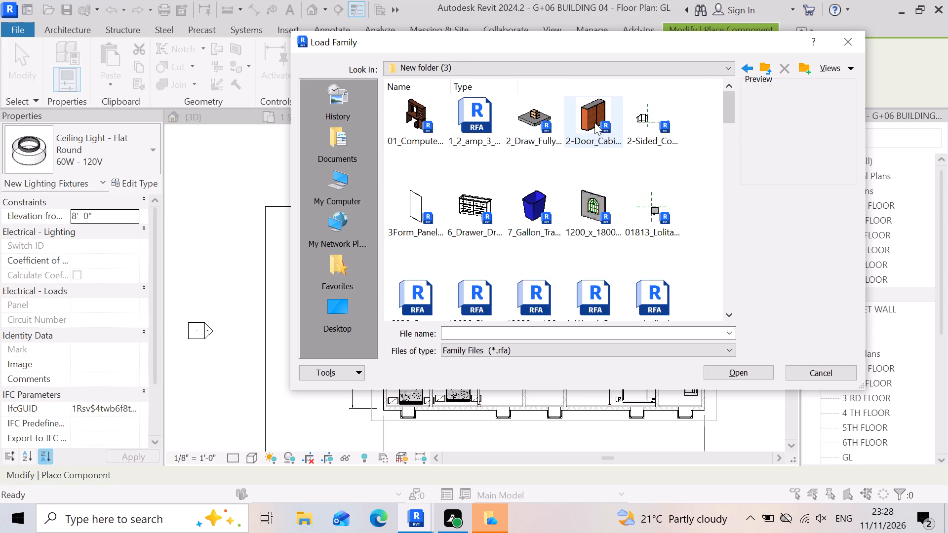
scroll(453, 115, up, 2)
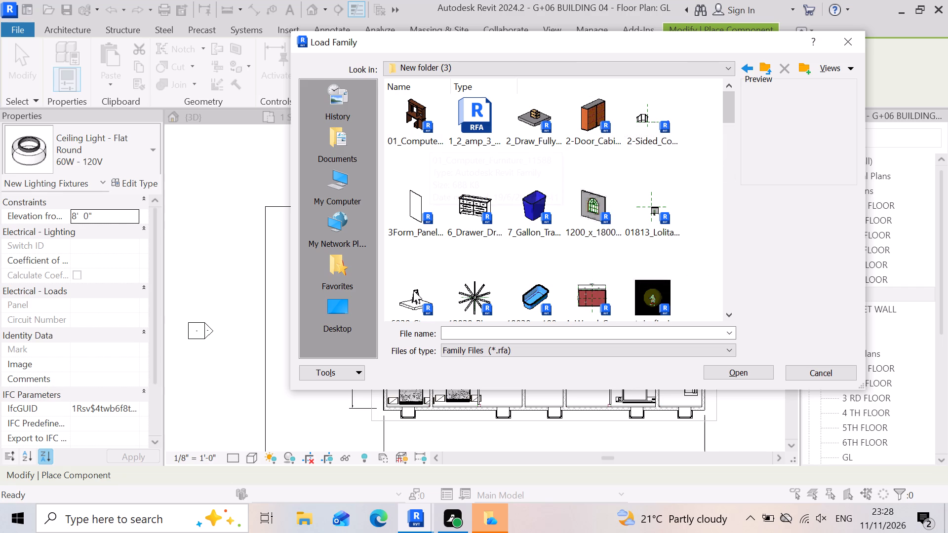
scroll(439, 263, down, 3)
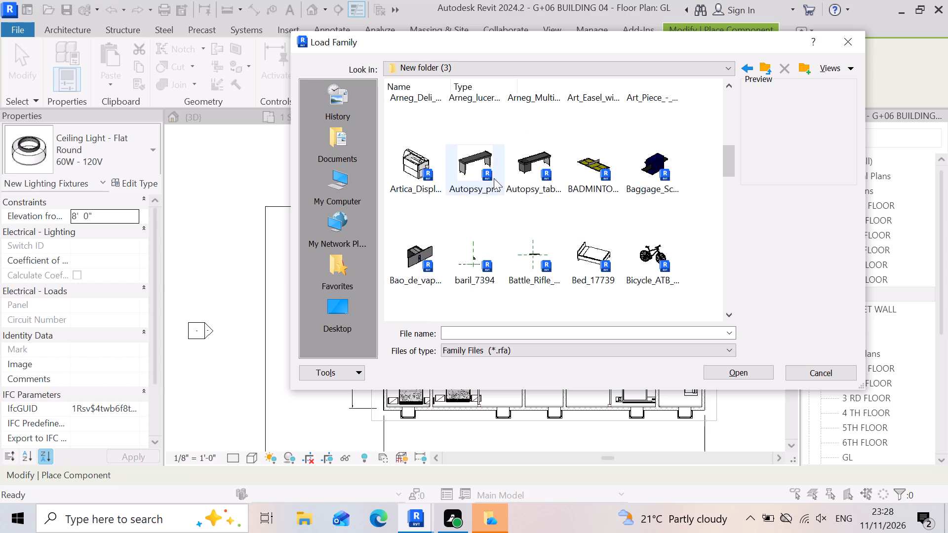
scroll(607, 147, down, 3)
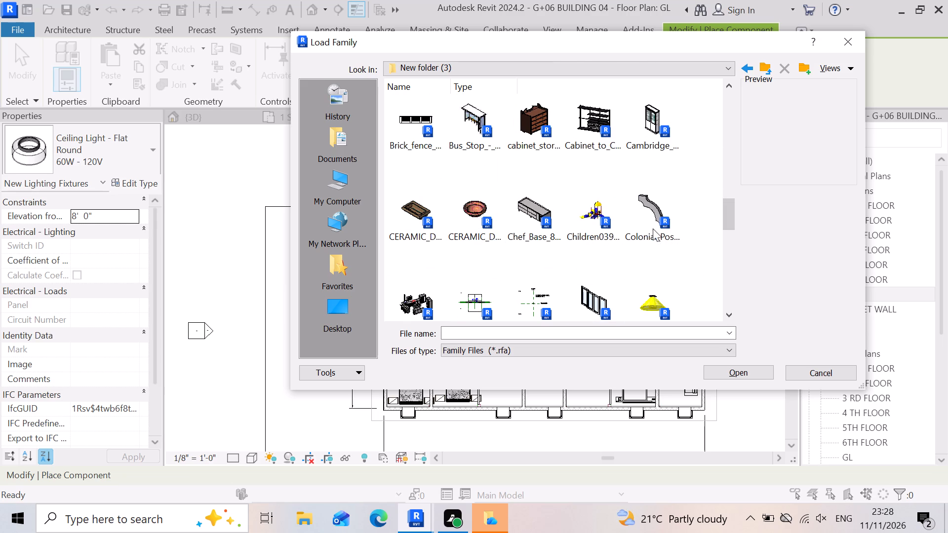
scroll(579, 146, down, 1)
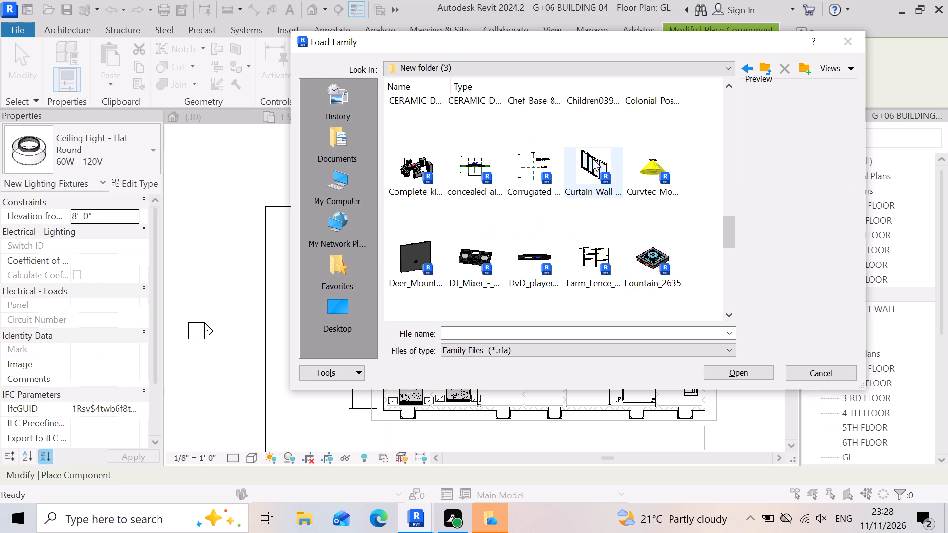
click(600, 160)
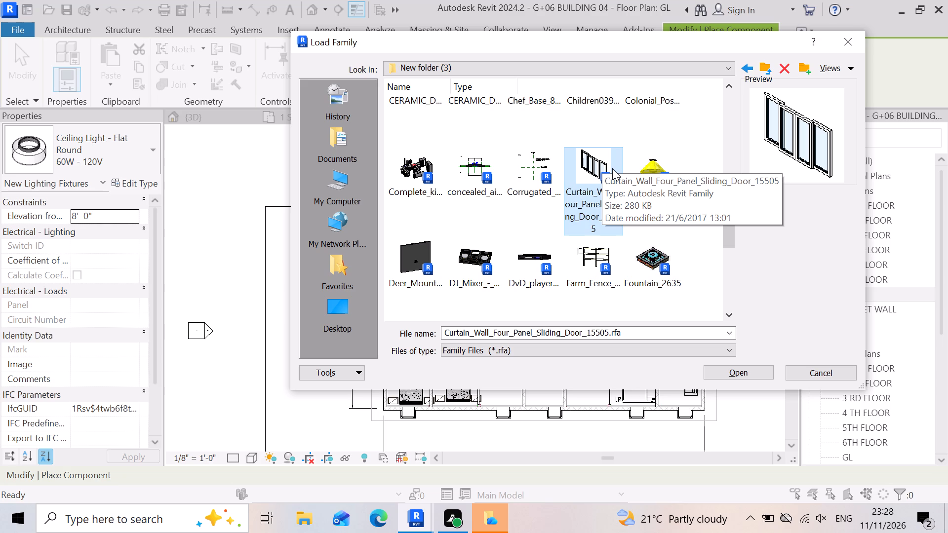
scroll(472, 231, down, 3)
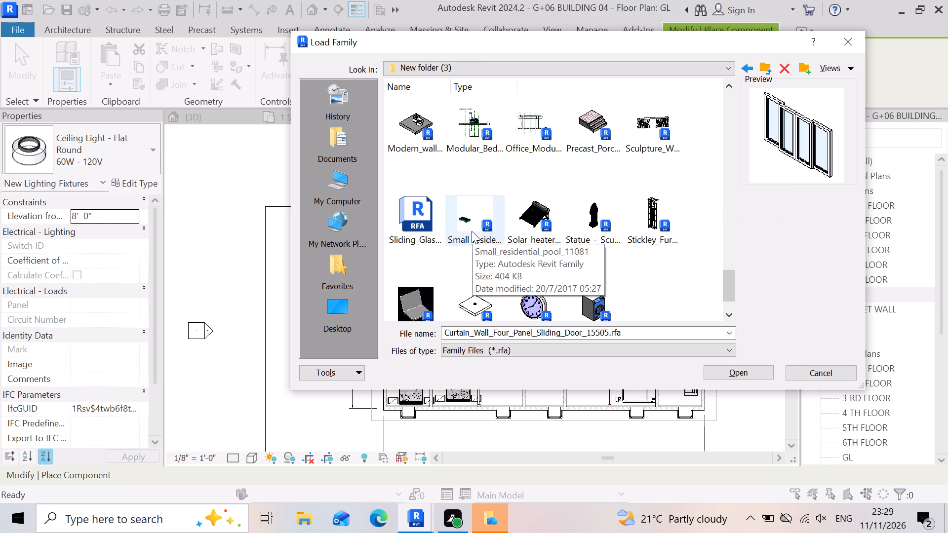
scroll(507, 193, down, 2)
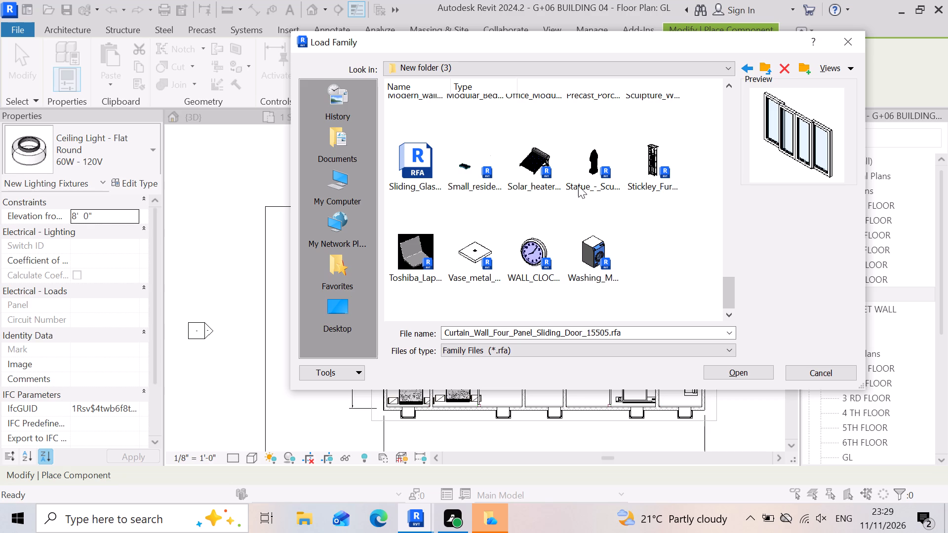
scroll(578, 186, down, 3)
scroll(577, 187, up, 2)
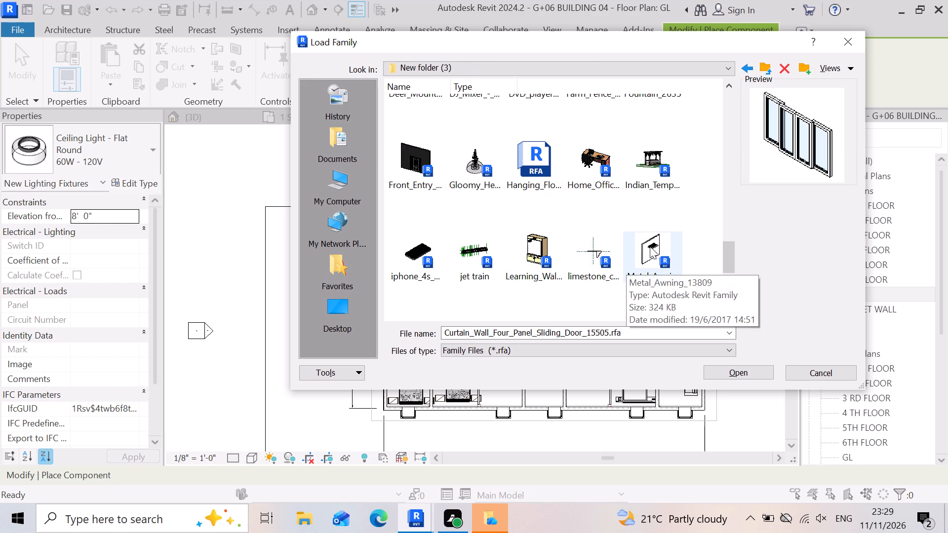
scroll(651, 242, up, 3)
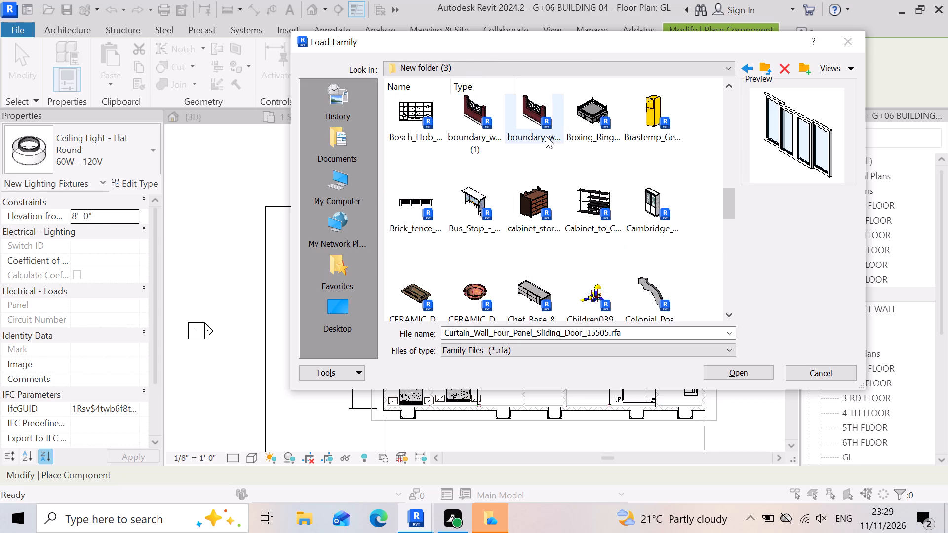
Load the boundary_wall__16328 family from New folder (3) for placement in the GL plan.
click(536, 118)
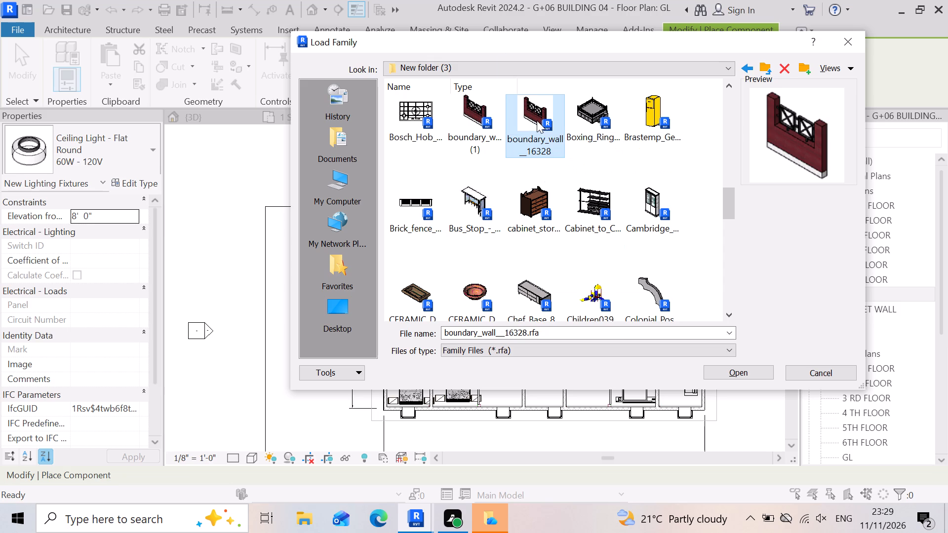
click(581, 119)
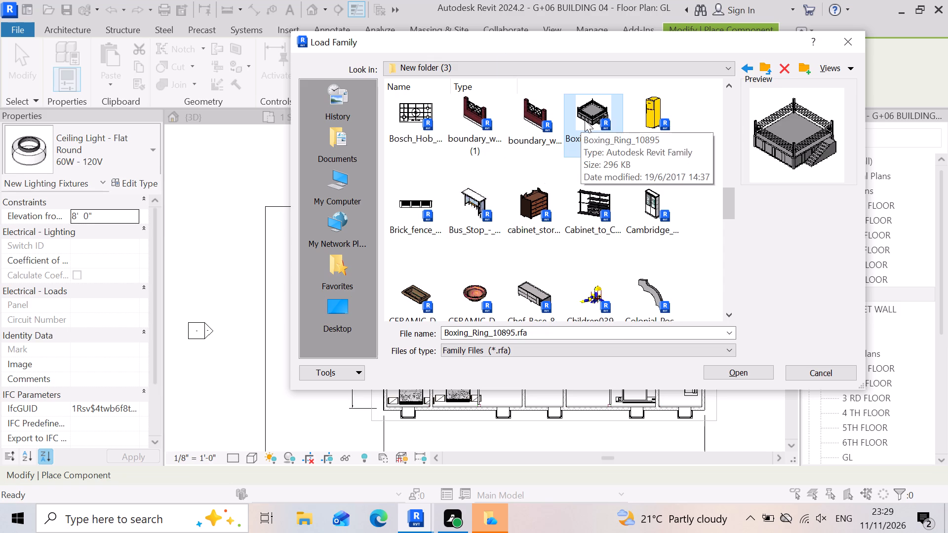
click(530, 110)
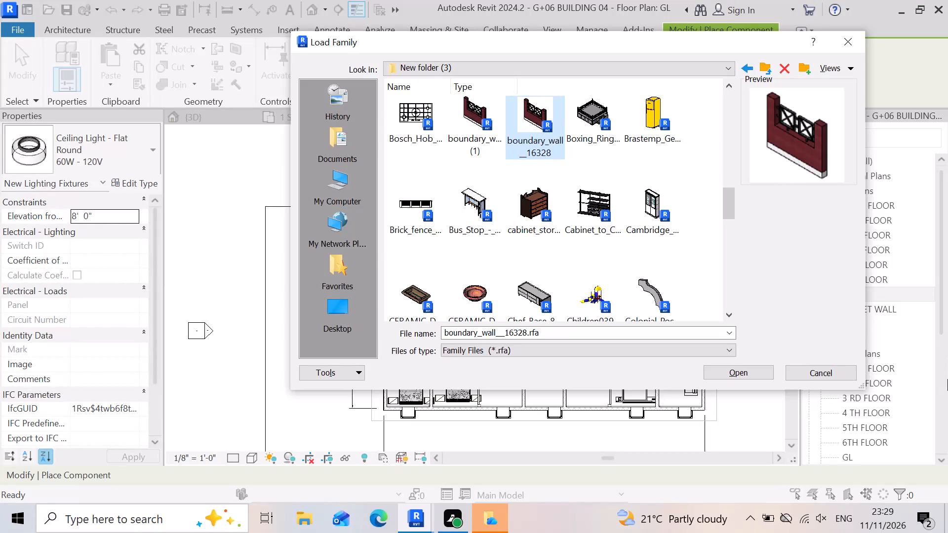
click(728, 371)
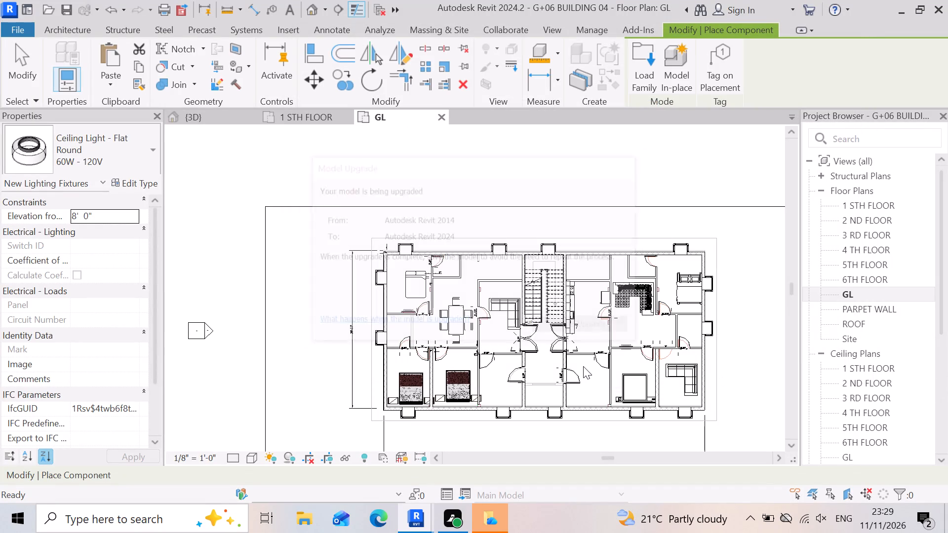
Place the first boundary wall segment on the imported outline beyond the building's upper-left corner, about 3'-9" outside the exterior wall.
scroll(392, 250, up, 3)
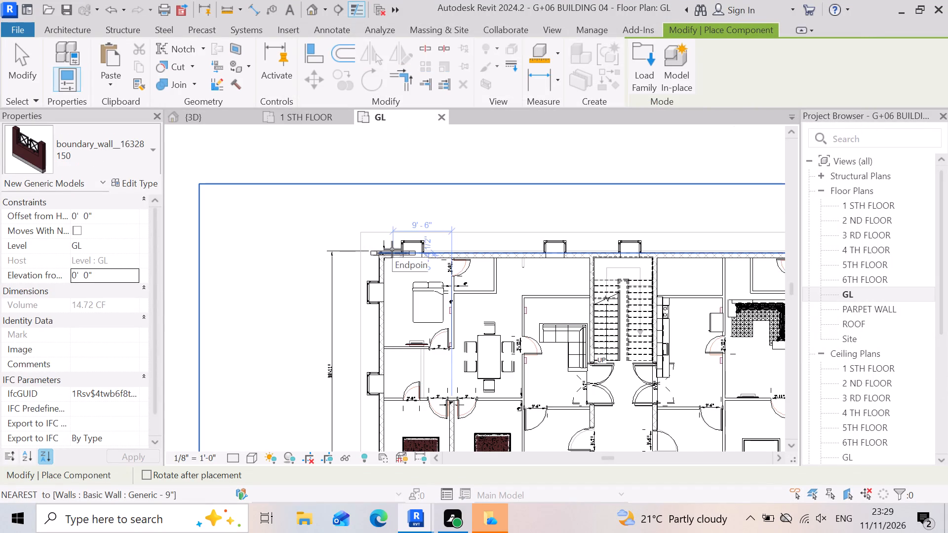
scroll(435, 285, down, 3)
scroll(405, 246, up, 5)
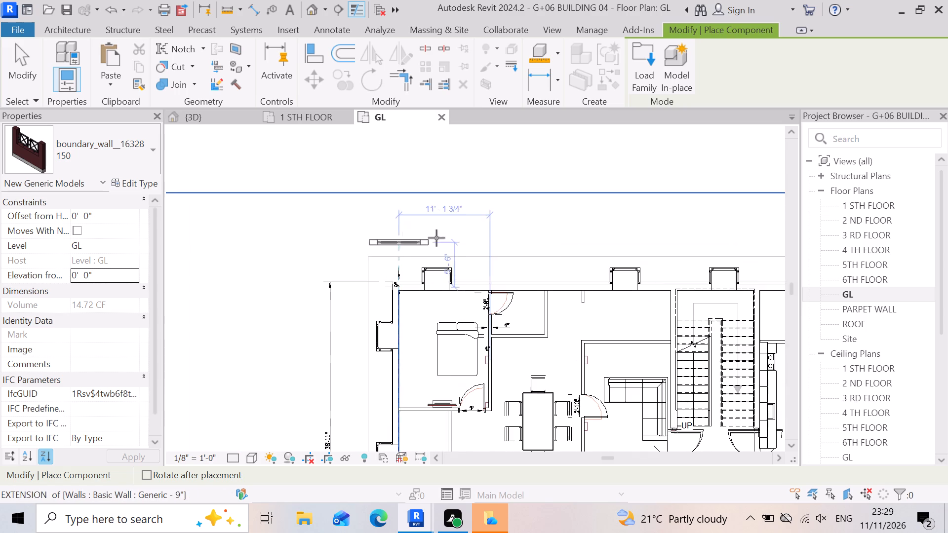
scroll(453, 242, down, 9)
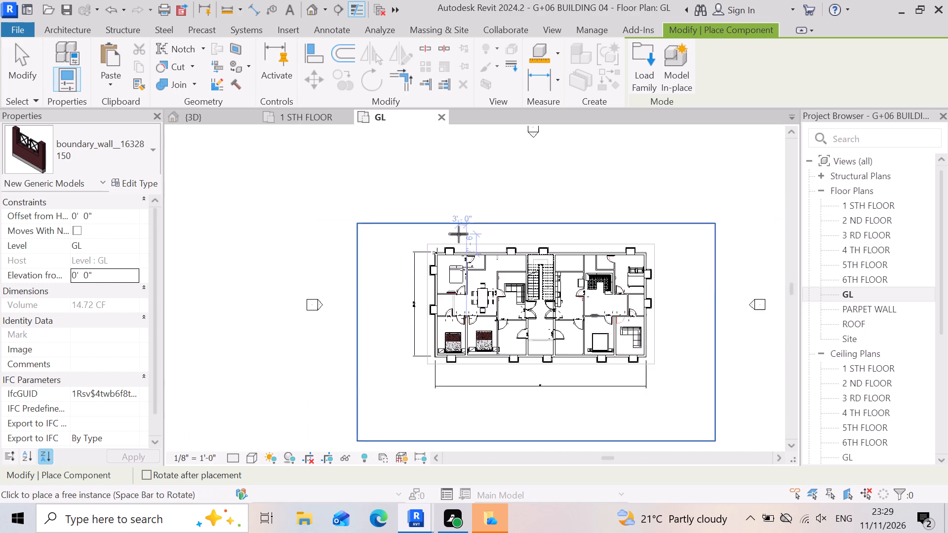
scroll(473, 207, up, 3)
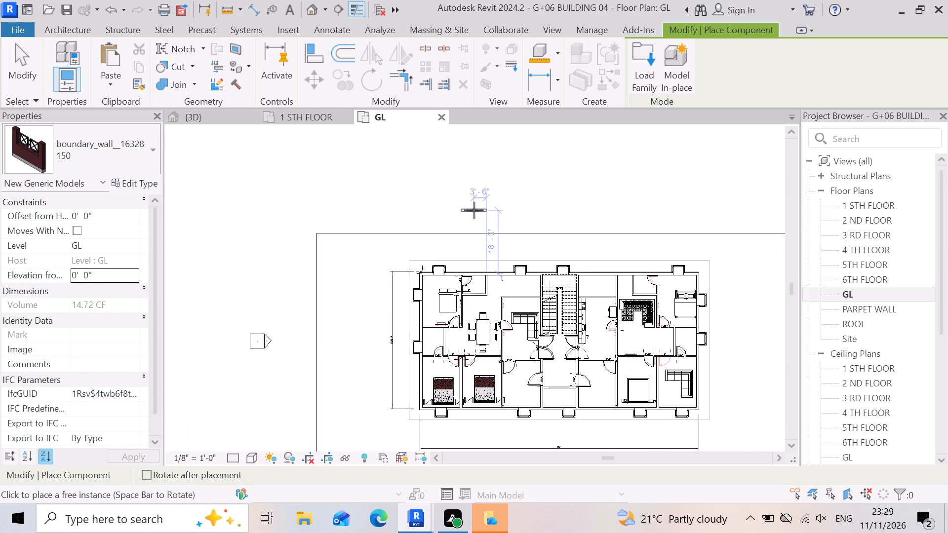
scroll(470, 227, up, 2)
scroll(457, 316, up, 8)
scroll(329, 238, up, 2)
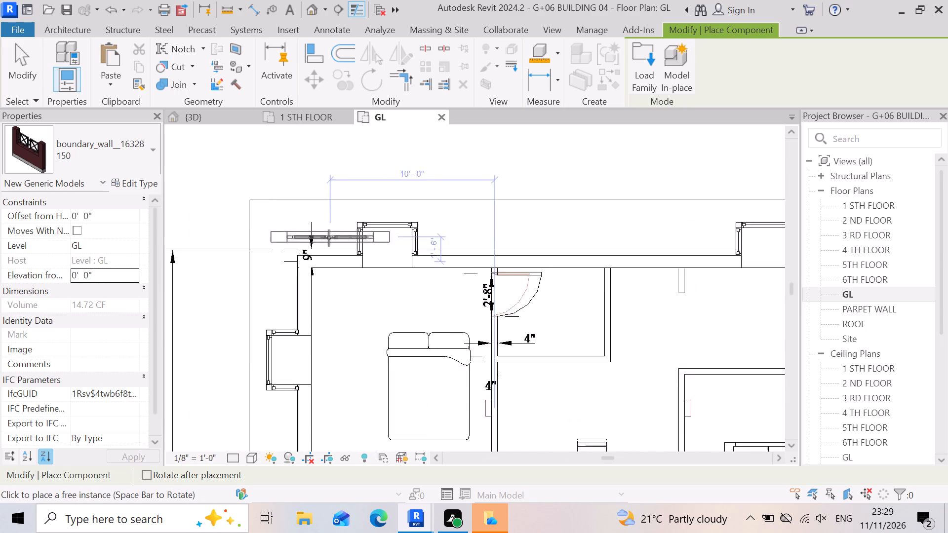
scroll(329, 238, up, 1)
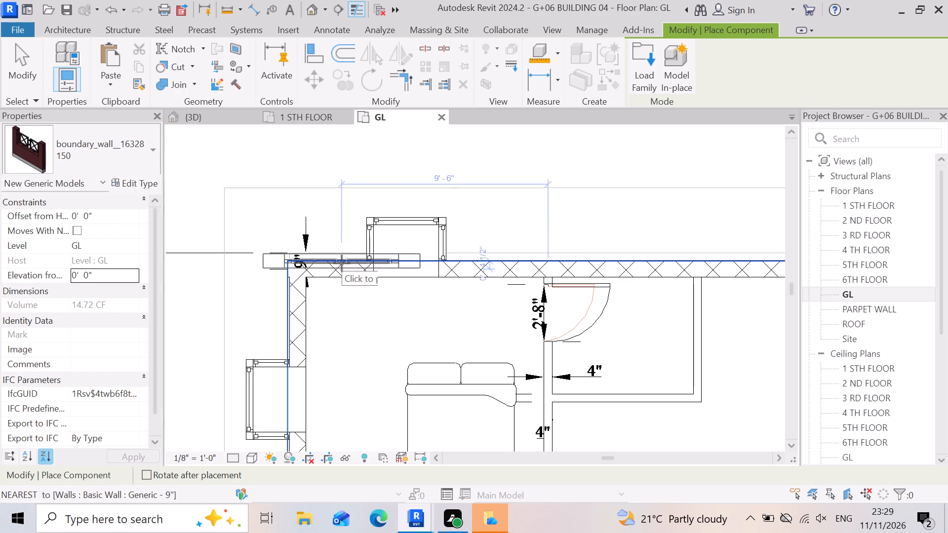
scroll(386, 258, down, 3)
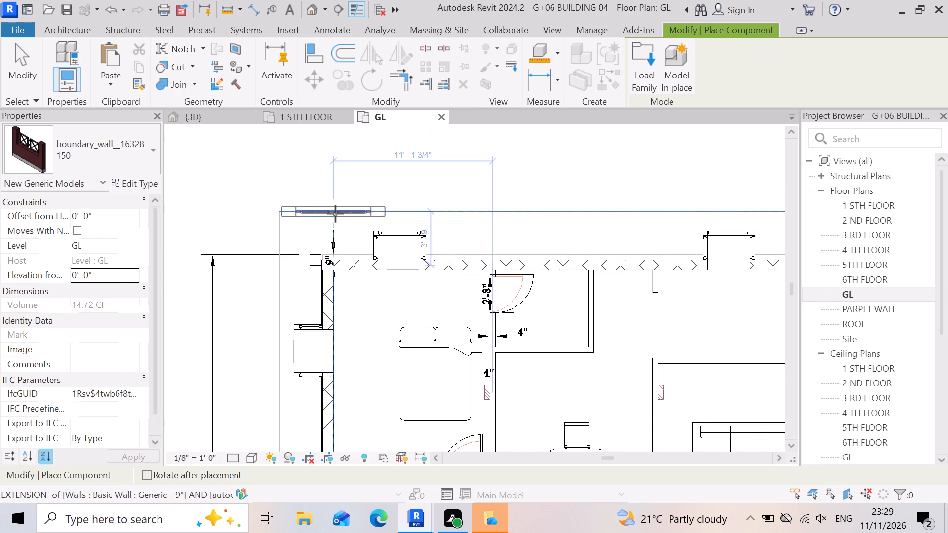
scroll(335, 214, up, 3)
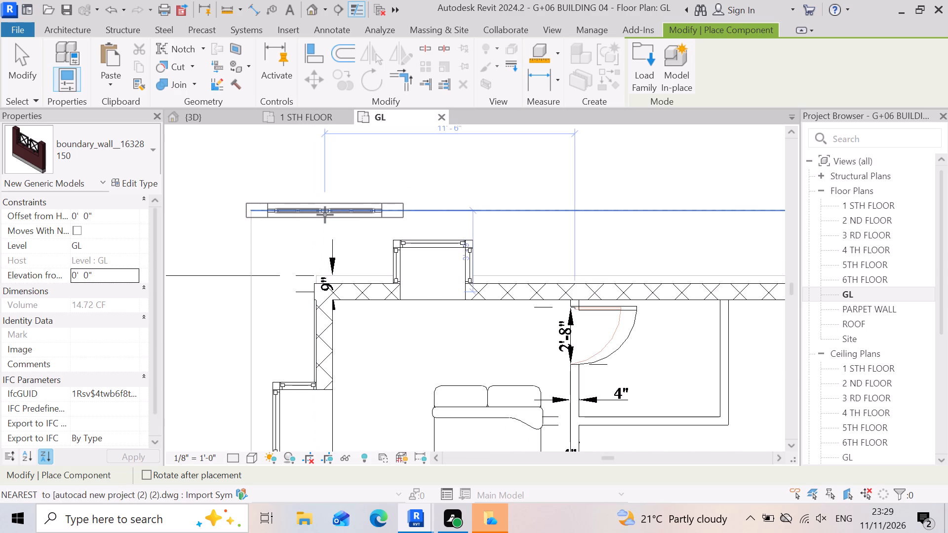
click(325, 215)
Add three more boundary wall segments end to end in the same row, heading toward the staircase.
scroll(435, 212, up, 2)
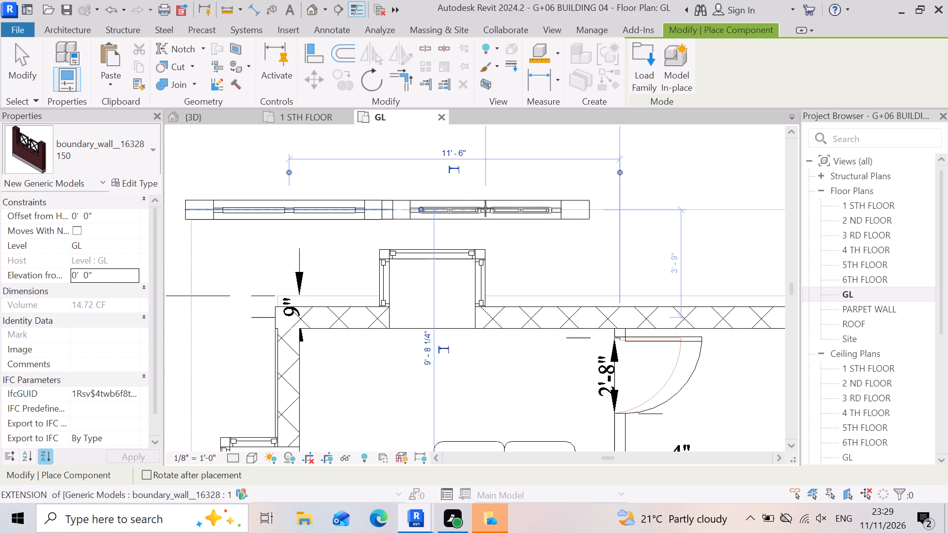
click(497, 208)
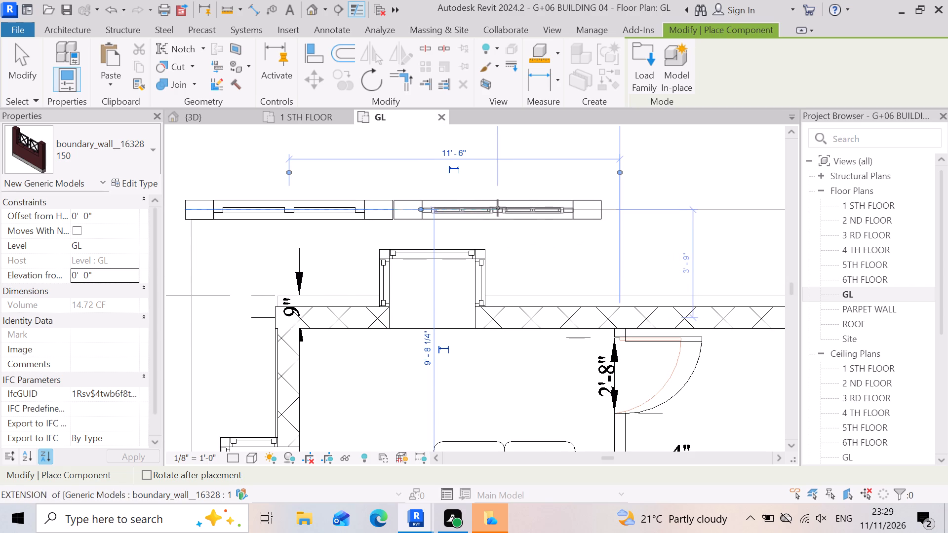
scroll(423, 242, down, 3)
scroll(646, 226, up, 5)
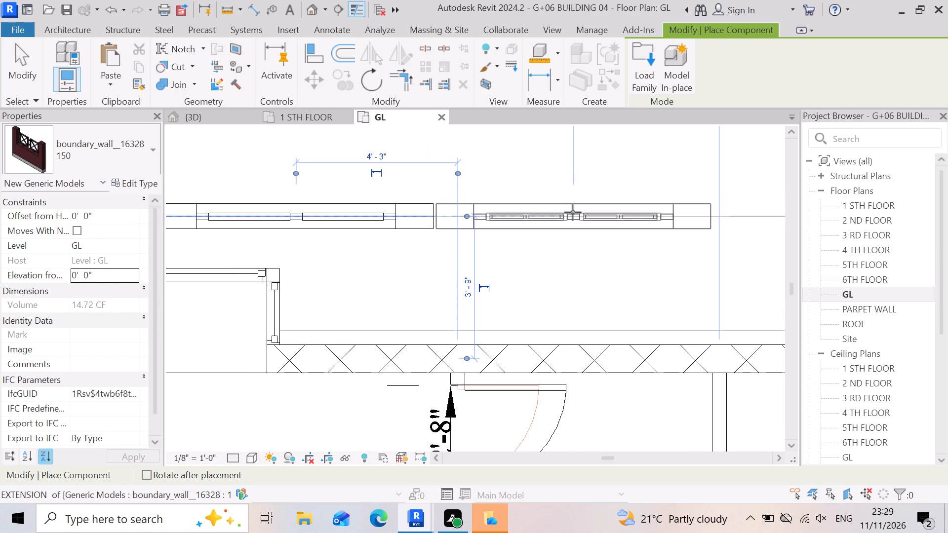
click(567, 215)
scroll(544, 209, down, 6)
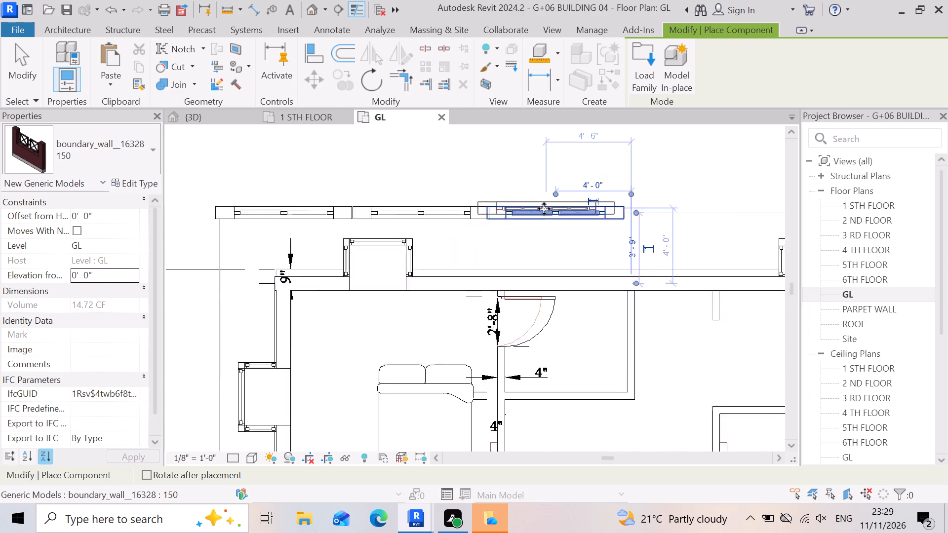
scroll(544, 209, down, 13)
scroll(641, 173, up, 8)
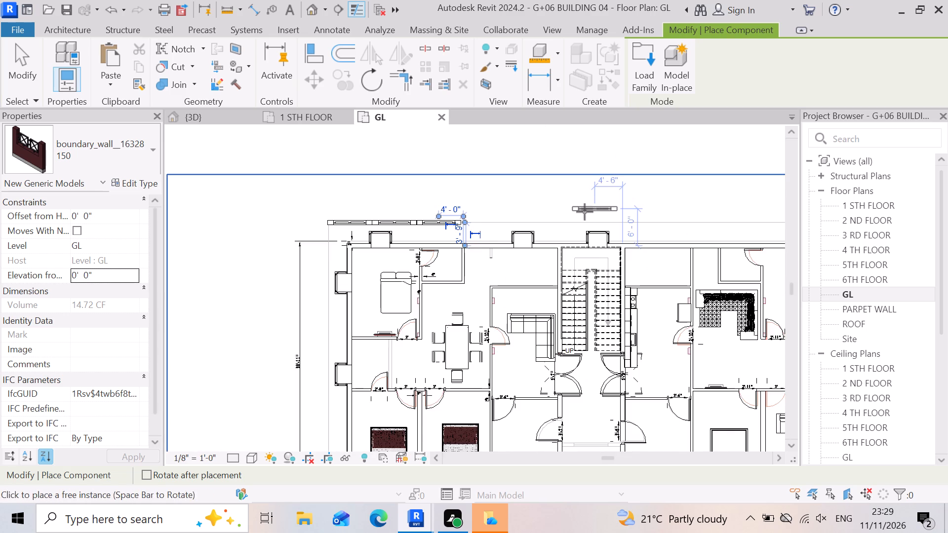
scroll(585, 212, up, 3)
scroll(465, 239, up, 5)
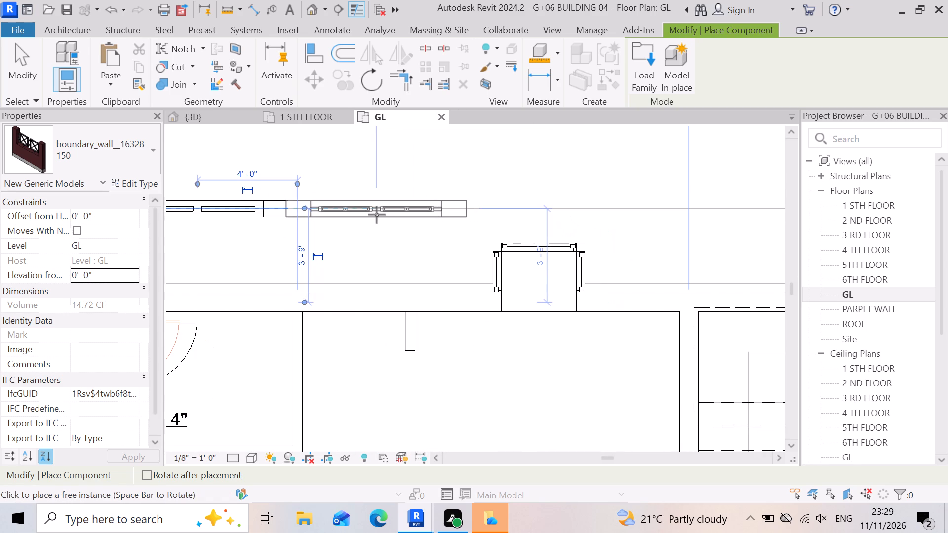
click(377, 215)
Extend the boundary wall row with three more aligned segments, carrying it across the staircase bay.
scroll(369, 226, down, 5)
scroll(463, 228, up, 5)
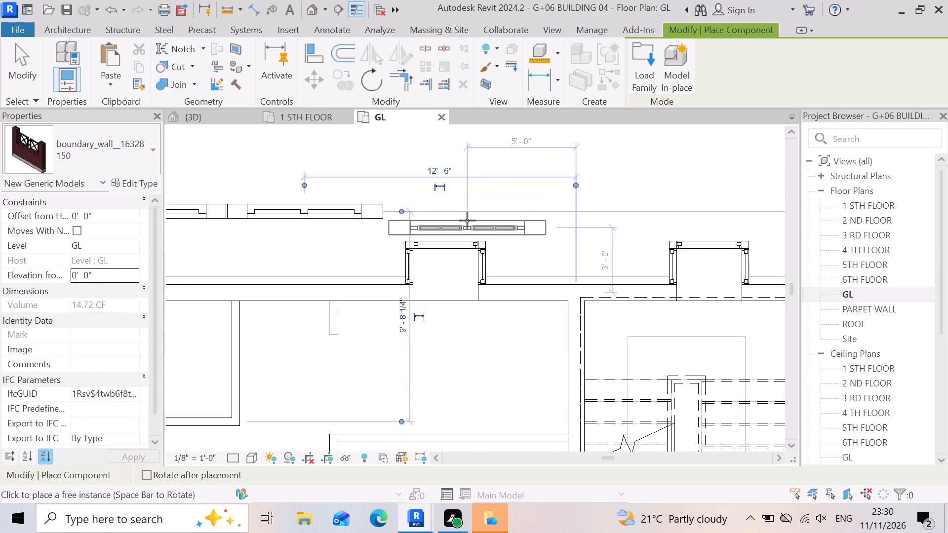
click(462, 210)
scroll(437, 233, down, 5)
scroll(582, 226, up, 2)
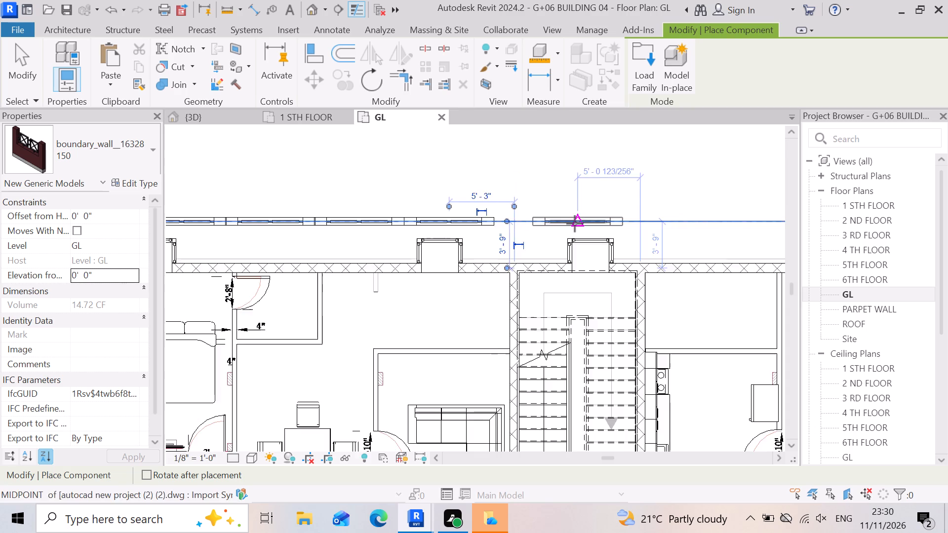
scroll(575, 224, up, 3)
click(503, 221)
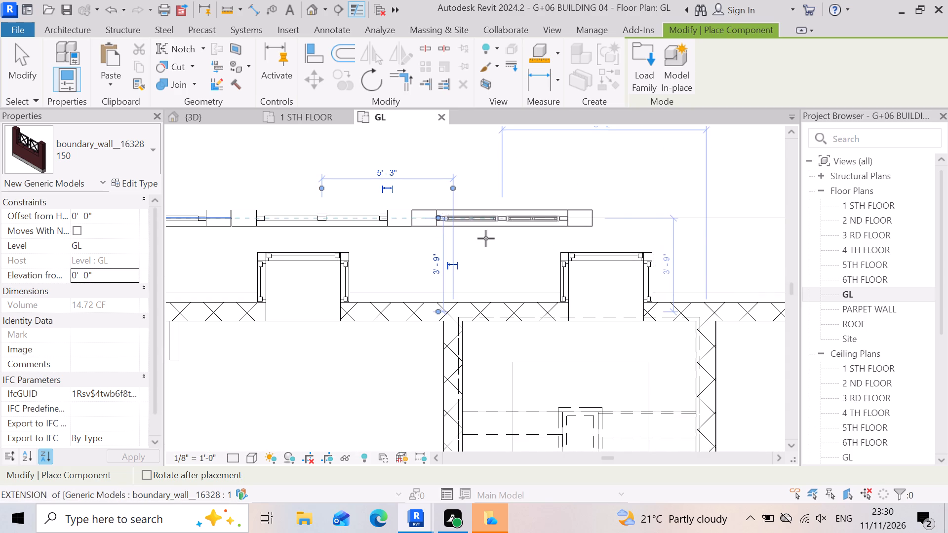
scroll(480, 244, down, 4)
scroll(626, 215, up, 6)
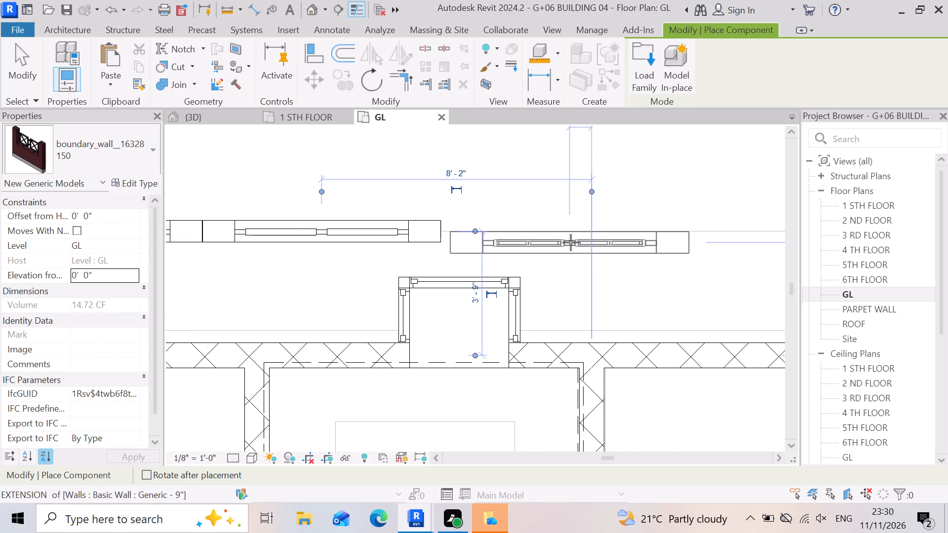
click(559, 230)
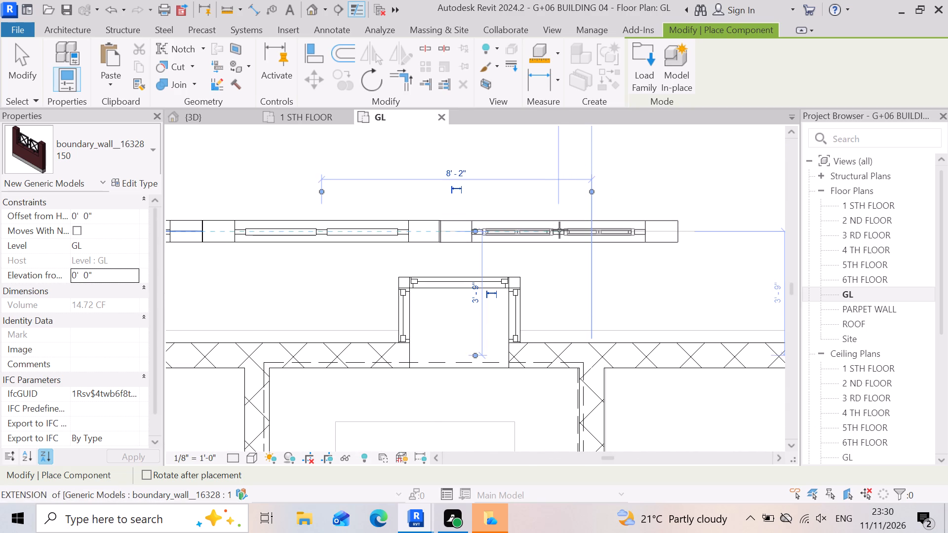
Add two more aligned boundary wall segments end to end, continuing the upper row past the staircase bay.
scroll(526, 242, down, 5)
scroll(688, 206, up, 5)
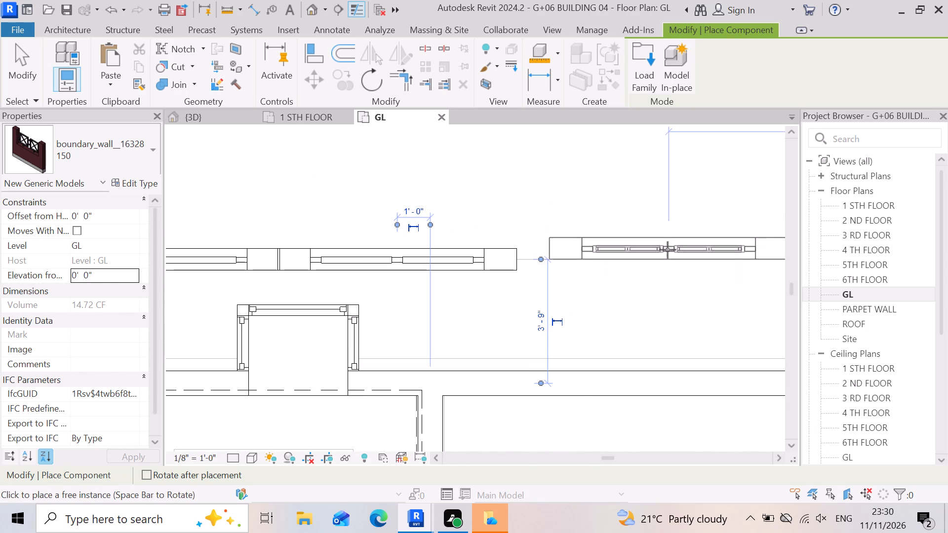
scroll(667, 252, up, 2)
click(627, 264)
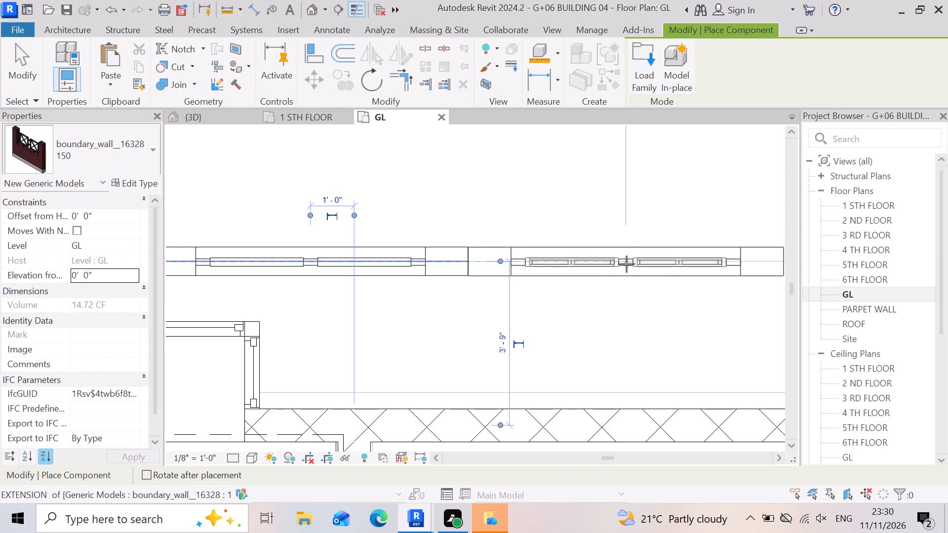
scroll(591, 282, down, 8)
scroll(734, 269, up, 8)
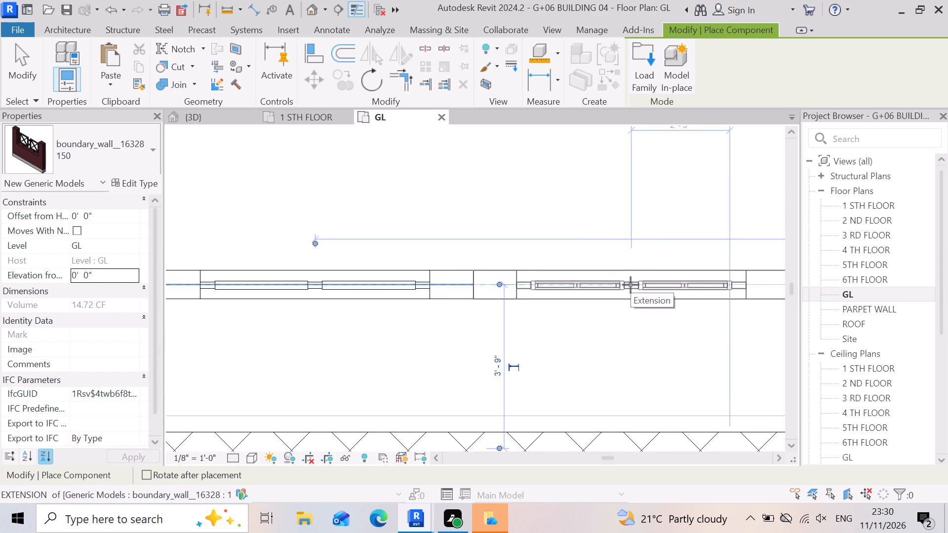
click(628, 287)
Complete the upper boundary row with three more segments, ending at the outline corner beyond the building's upper-right corner.
scroll(510, 291, down, 13)
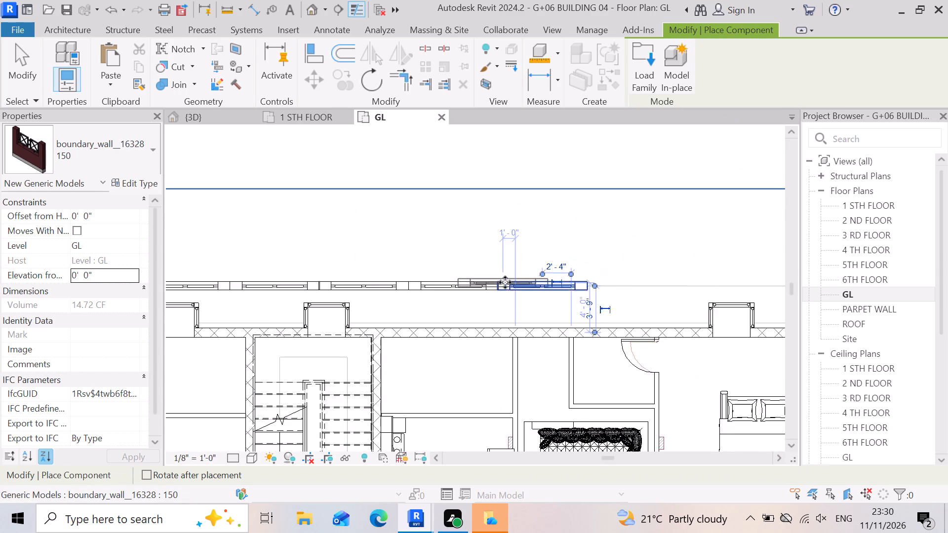
scroll(505, 282, down, 1)
scroll(669, 300, up, 5)
scroll(513, 261, up, 4)
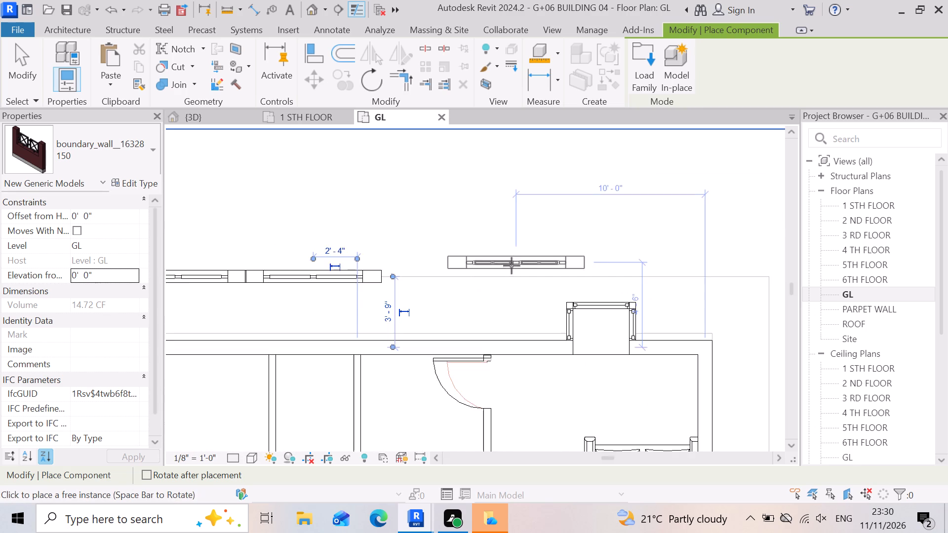
scroll(512, 266, up, 1)
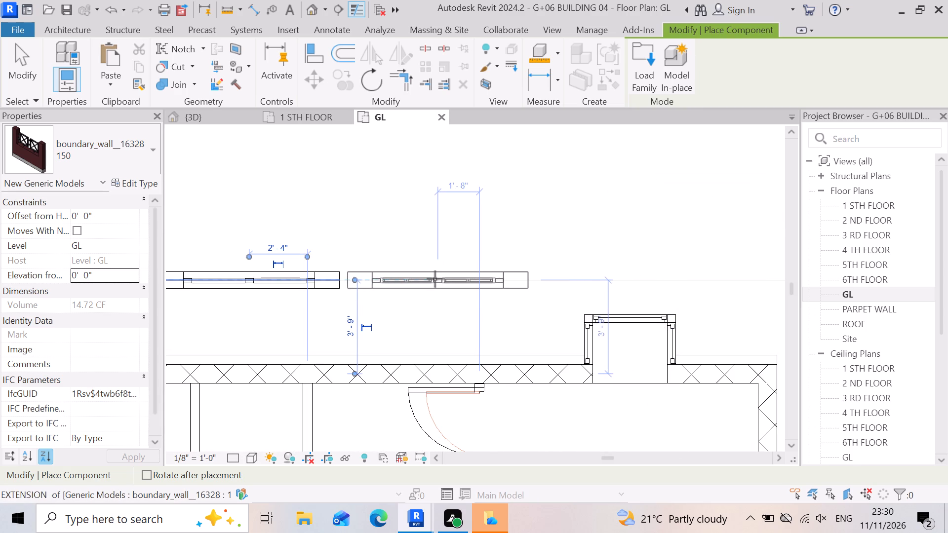
click(432, 279)
scroll(603, 283, up, 3)
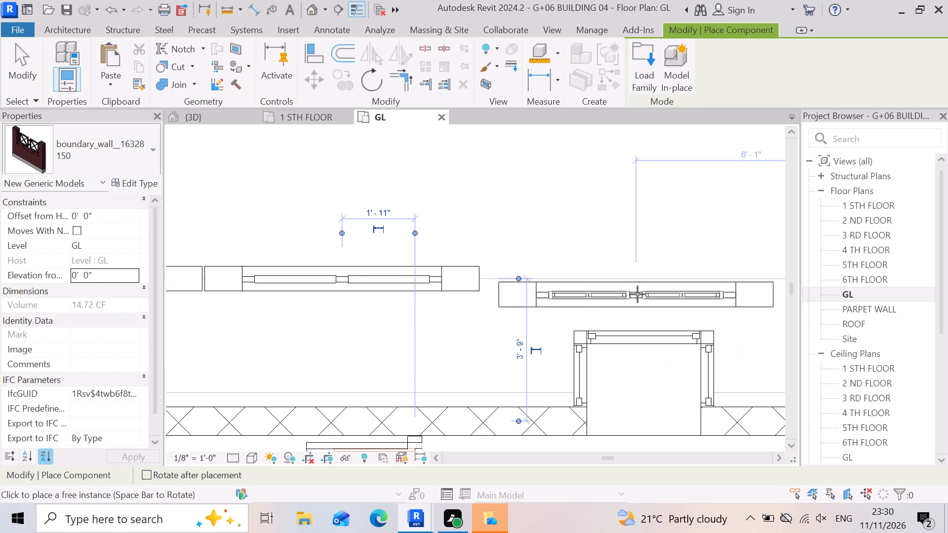
click(614, 278)
scroll(600, 280, down, 8)
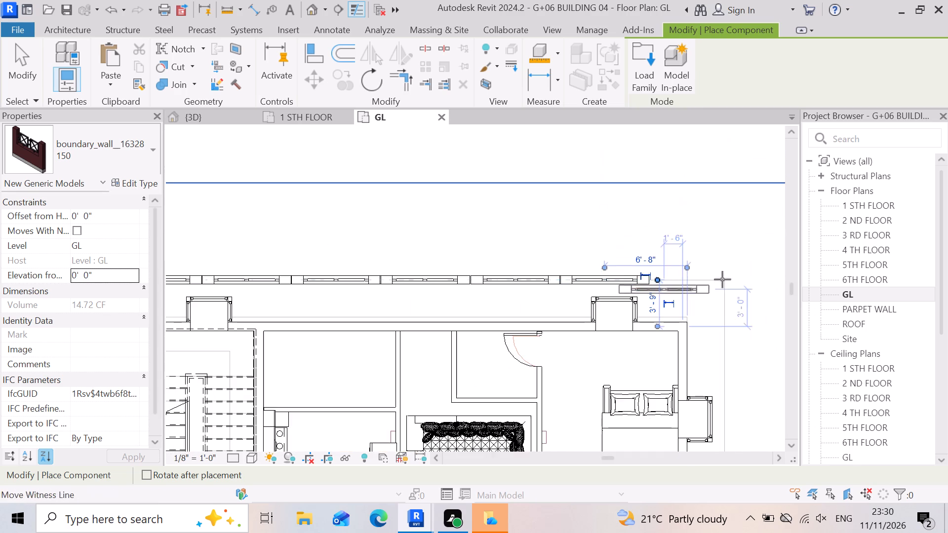
scroll(740, 279, up, 5)
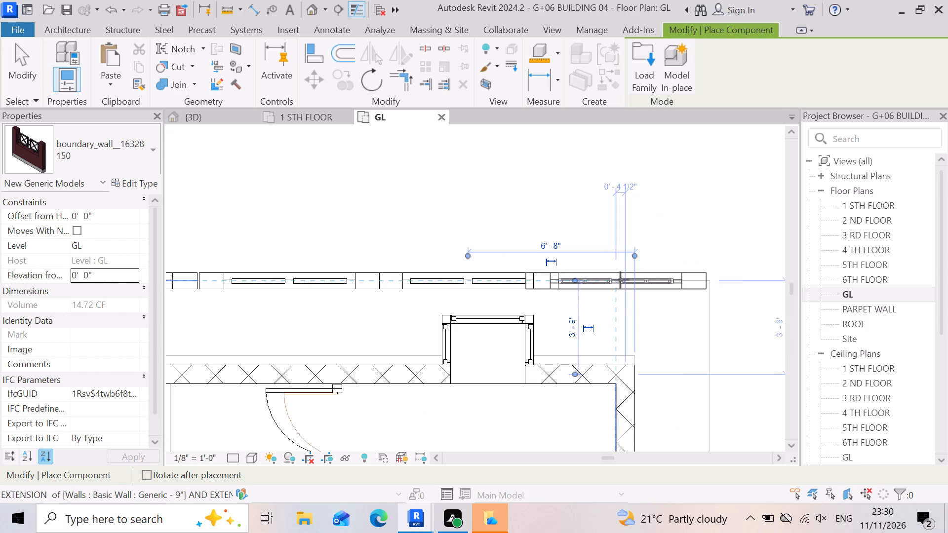
click(624, 280)
Place the first boundary wall segment of the opposite row on the outline at the building's lower-left corner, 3'-0 1/2" outside the wall.
scroll(601, 274, down, 4)
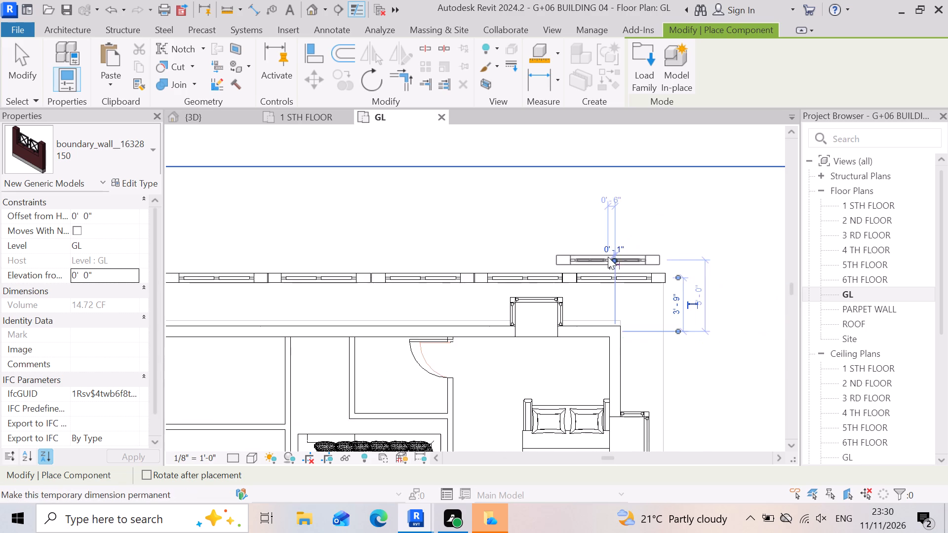
scroll(614, 242, down, 9)
scroll(769, 308, up, 3)
scroll(635, 254, up, 3)
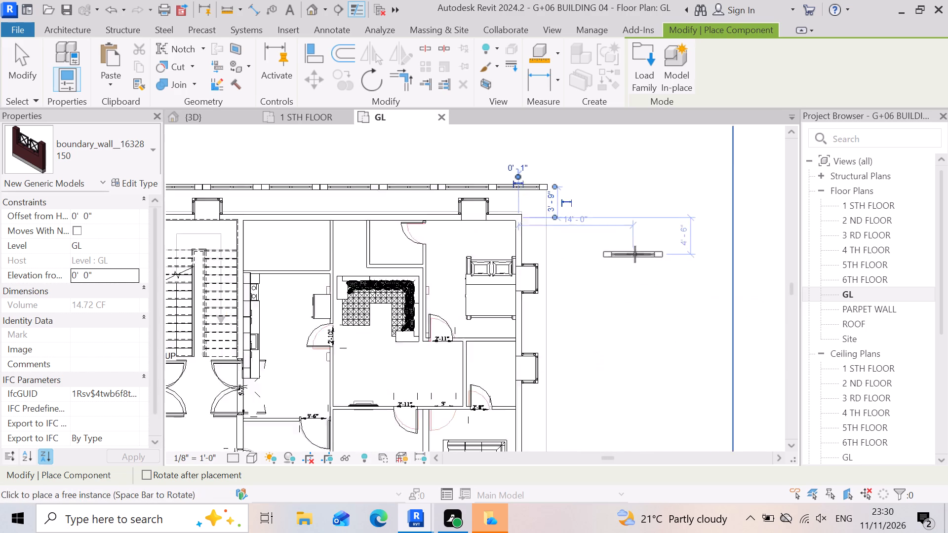
scroll(606, 237, up, 2)
scroll(538, 180, up, 5)
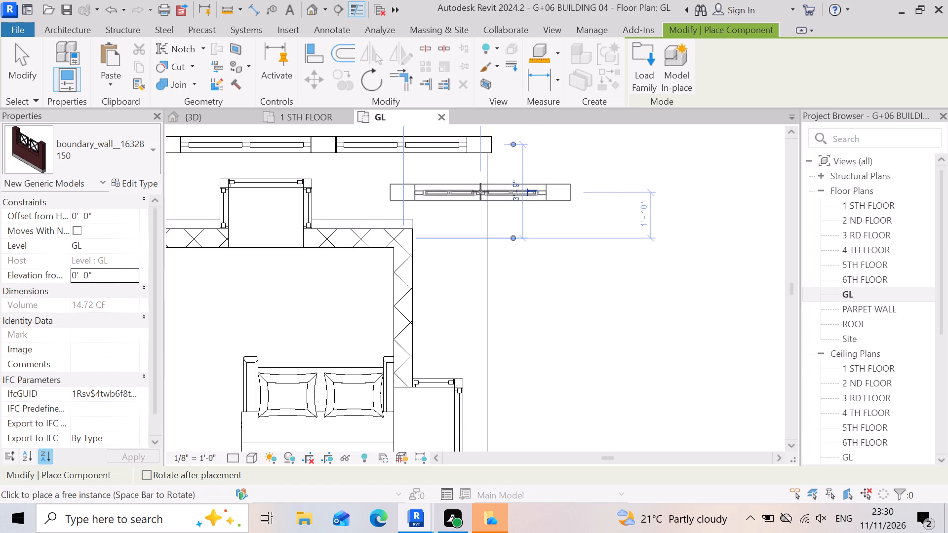
scroll(570, 242, down, 12)
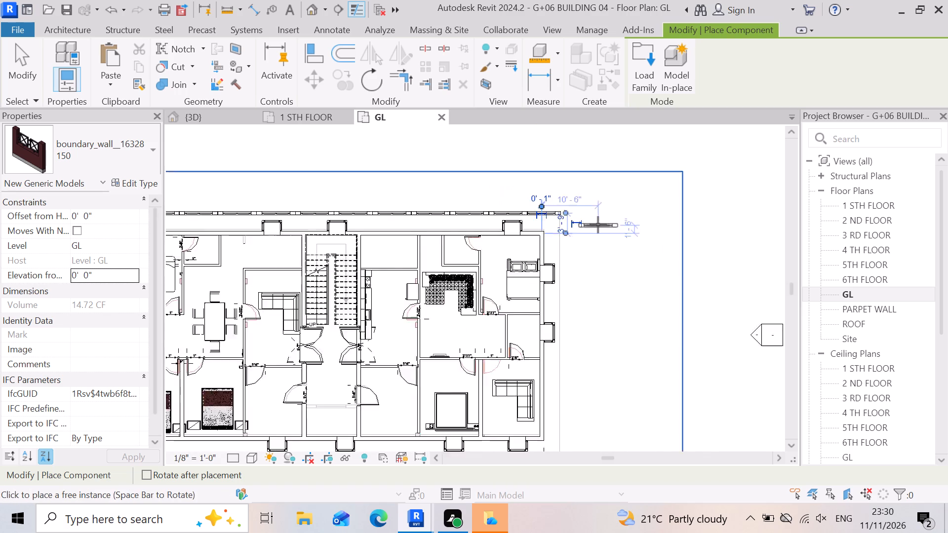
scroll(598, 225, down, 5)
scroll(429, 338, up, 4)
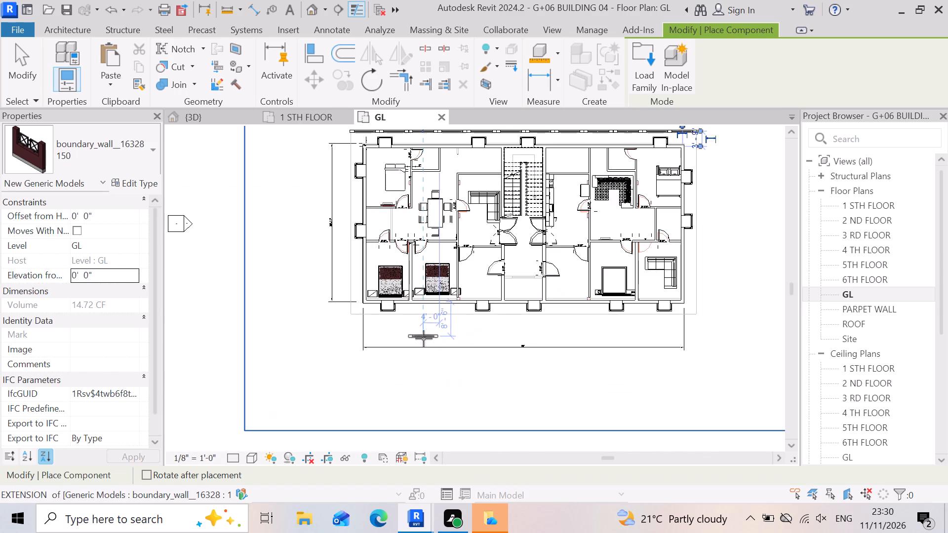
scroll(395, 370, up, 3)
scroll(379, 293, up, 4)
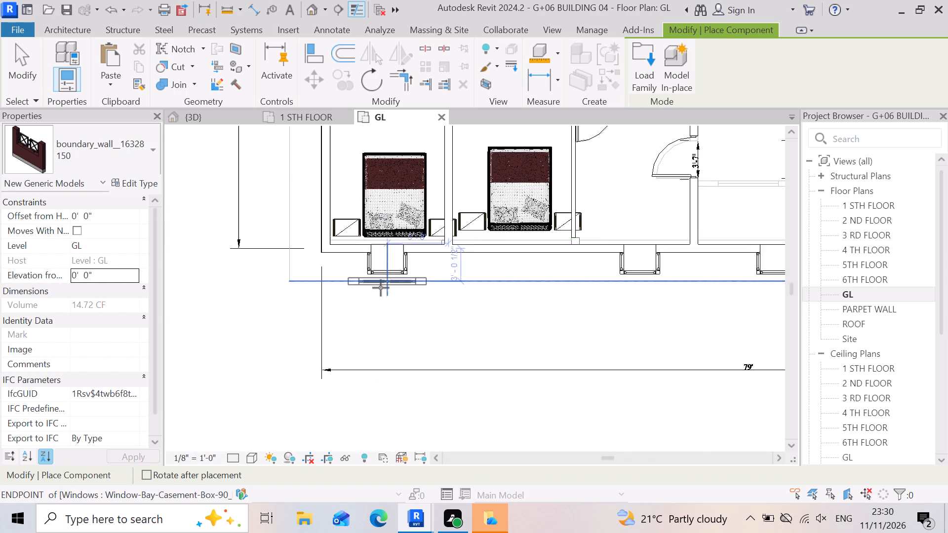
scroll(381, 288, up, 3)
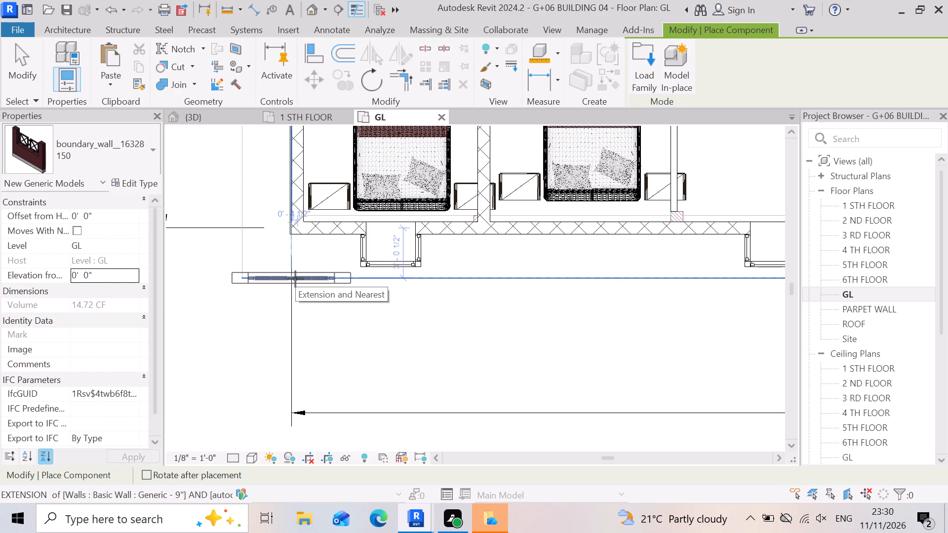
click(293, 274)
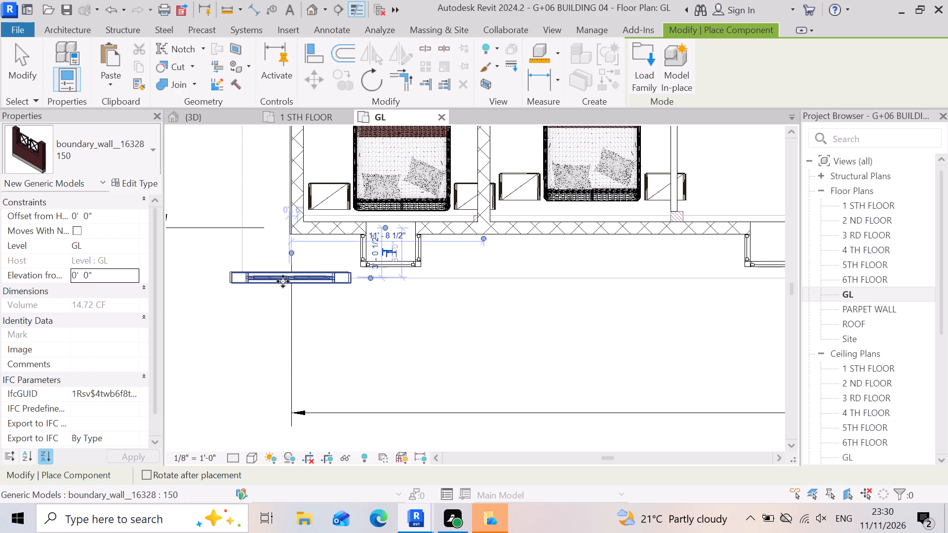
Inspect the new boundary wall segment at the building's front corner in the 3D view.
scroll(281, 283, down, 4)
scroll(345, 284, up, 3)
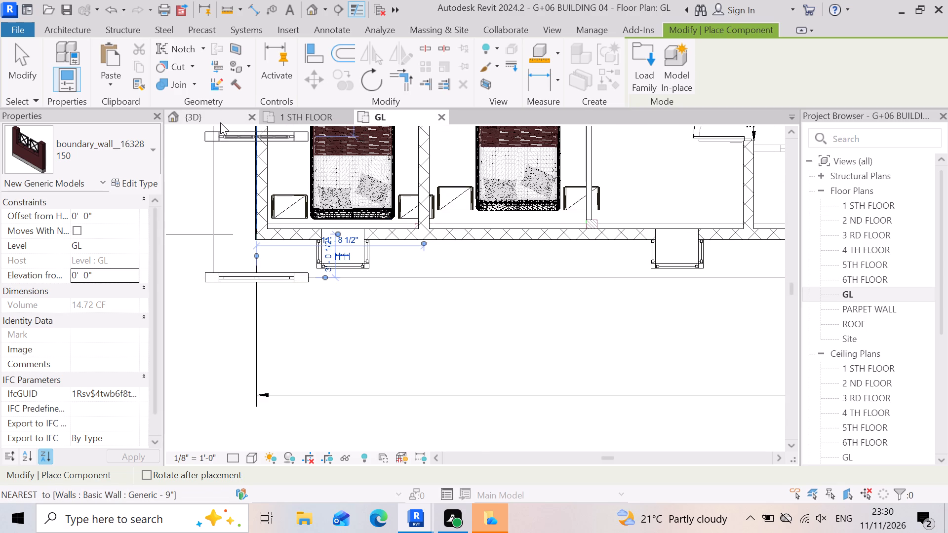
click(220, 120)
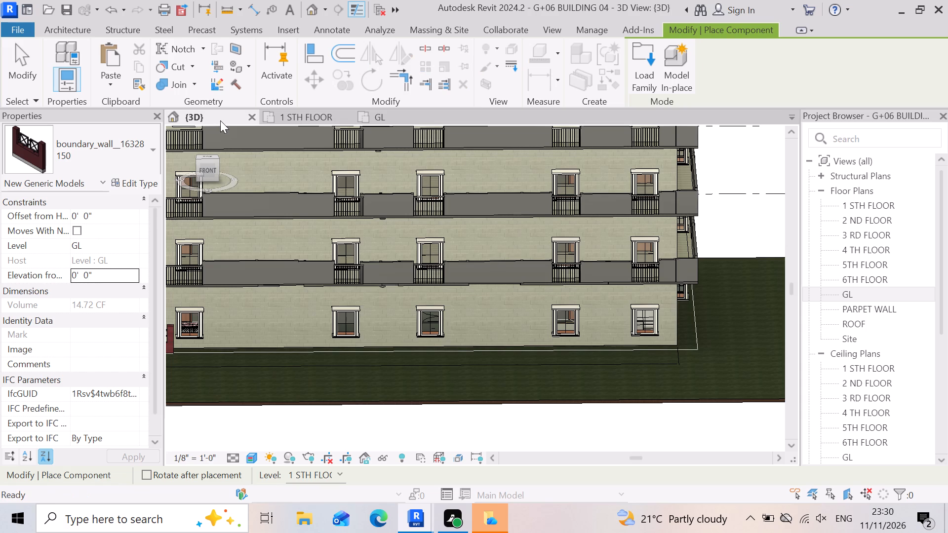
scroll(523, 382, down, 4)
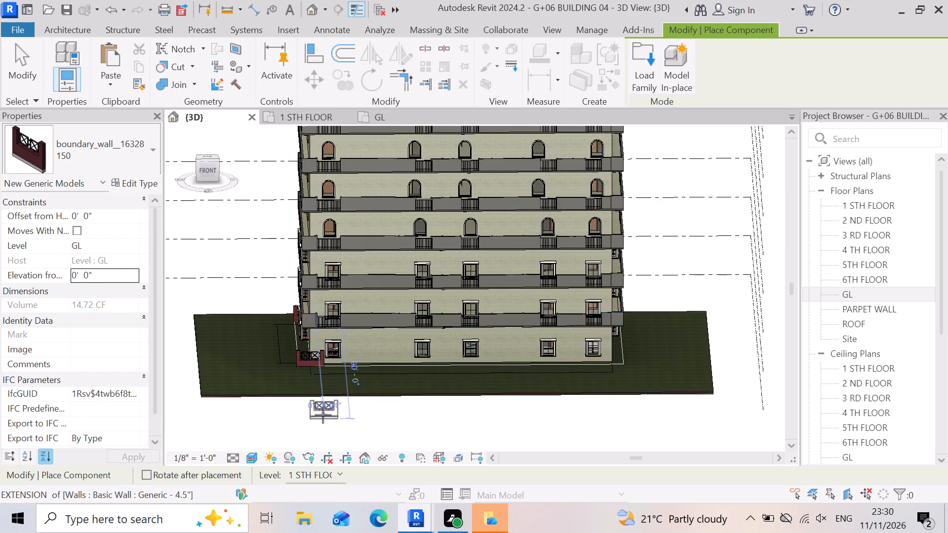
scroll(323, 415, up, 8)
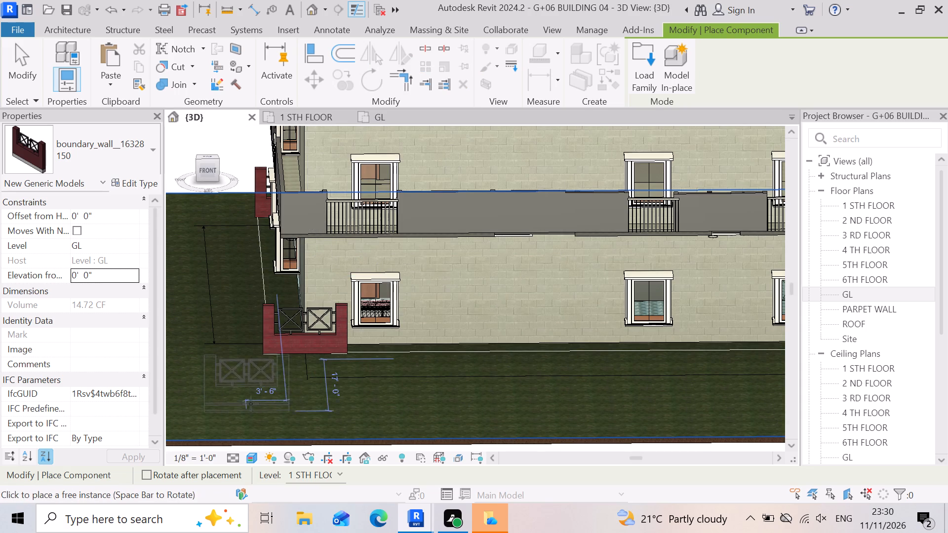
scroll(402, 362, up, 3)
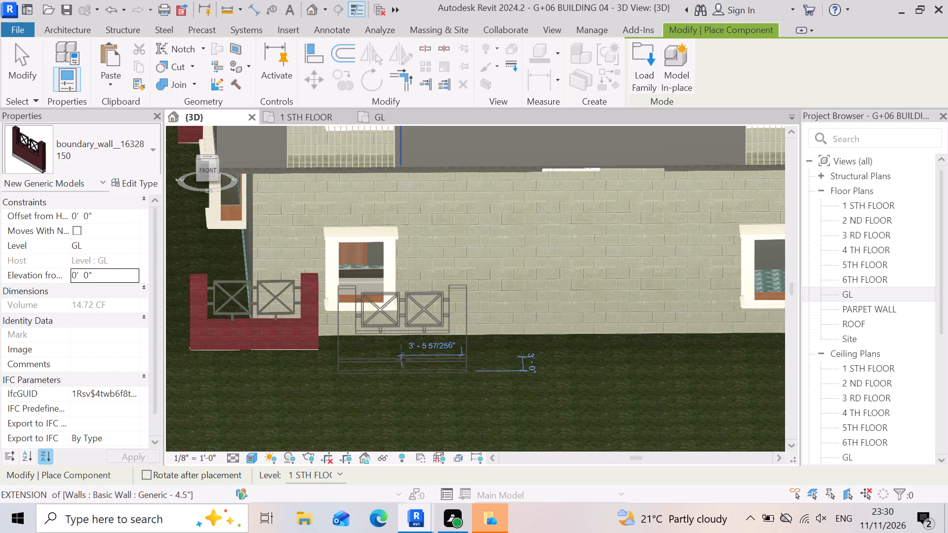
scroll(379, 373, down, 4)
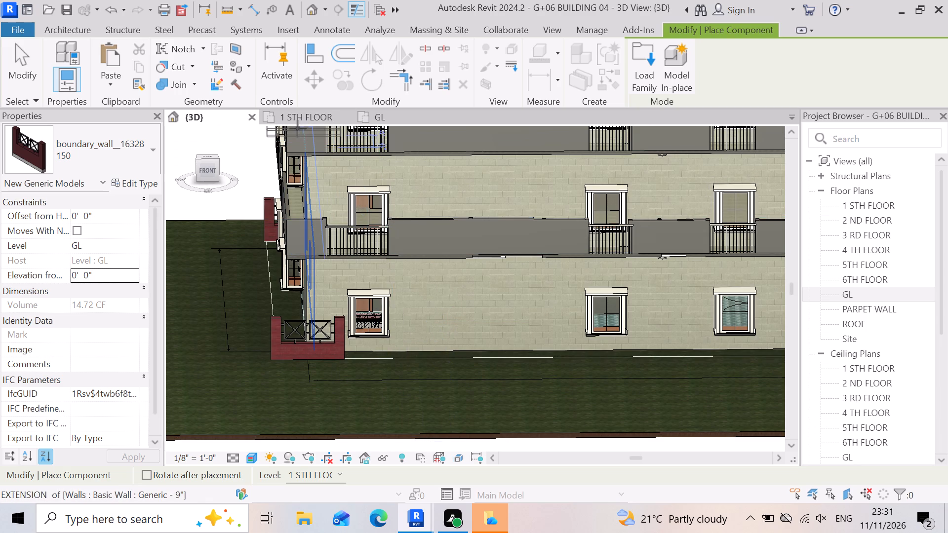
Back in the GL plan, add three more boundary wall segments end to end along the lower row, below the two bedrooms.
click(402, 116)
scroll(416, 364, down, 4)
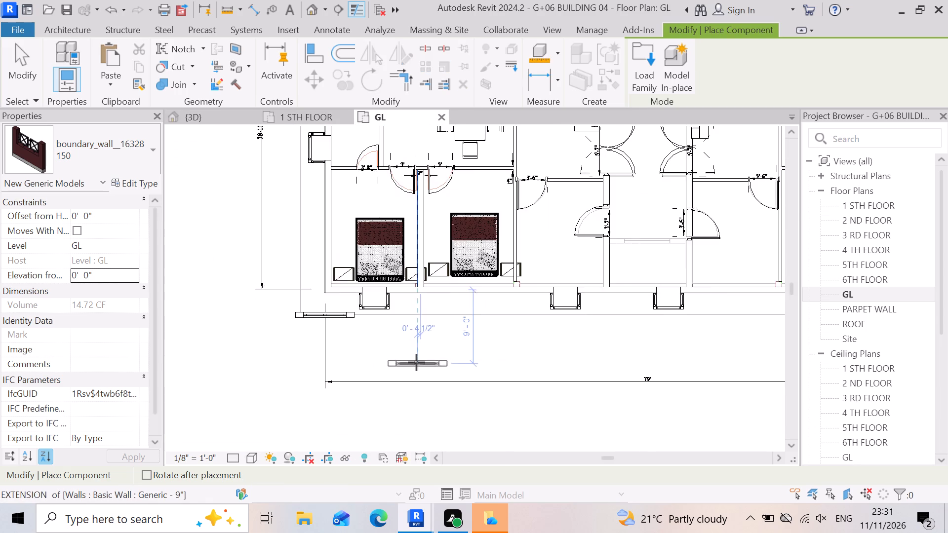
scroll(416, 362, down, 7)
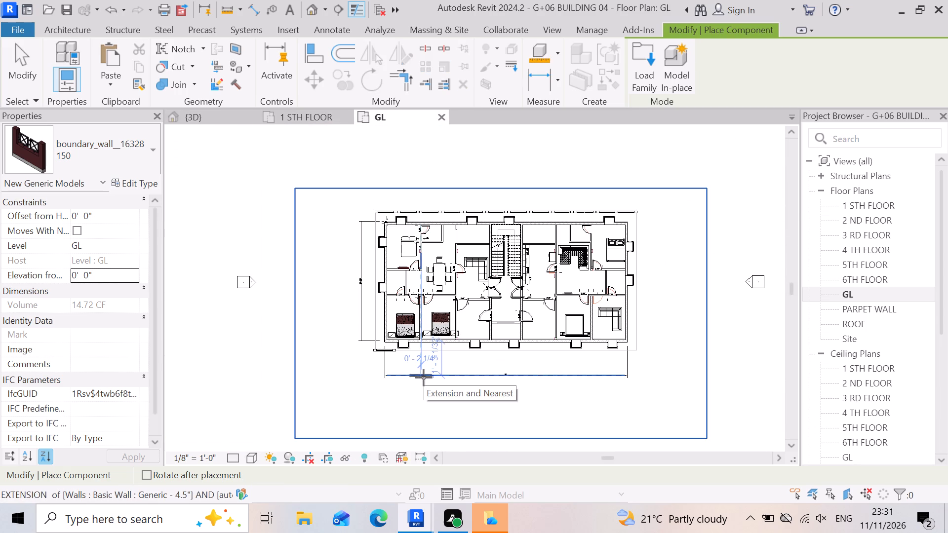
scroll(439, 368, up, 8)
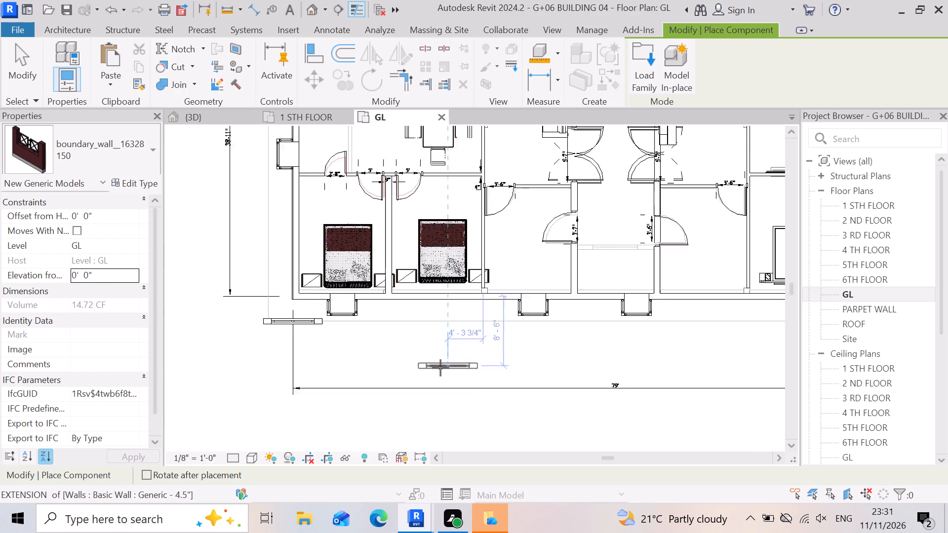
scroll(388, 336, up, 6)
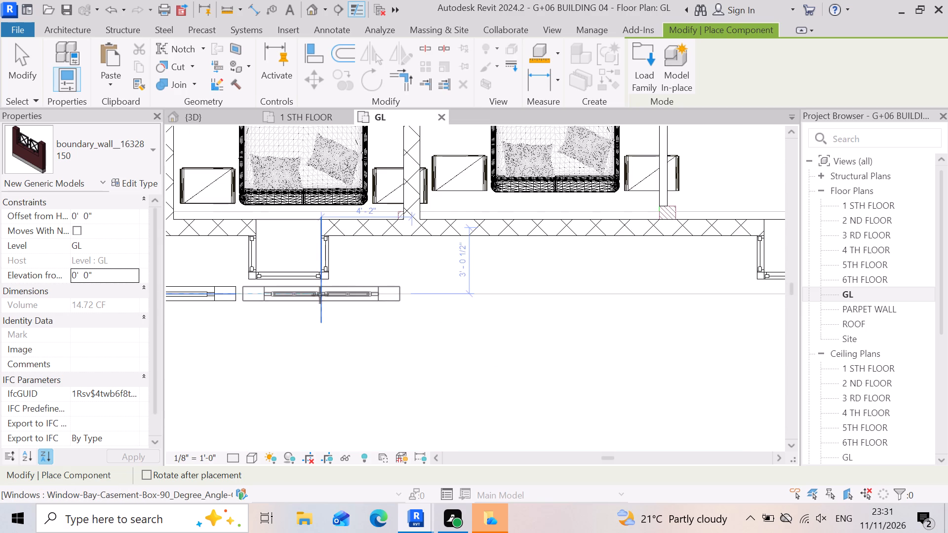
click(314, 299)
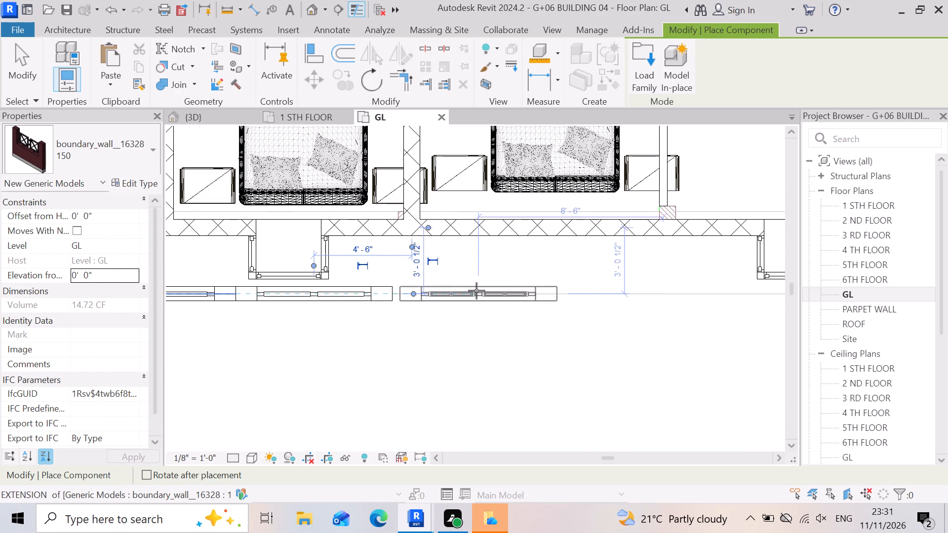
scroll(476, 291, down, 12)
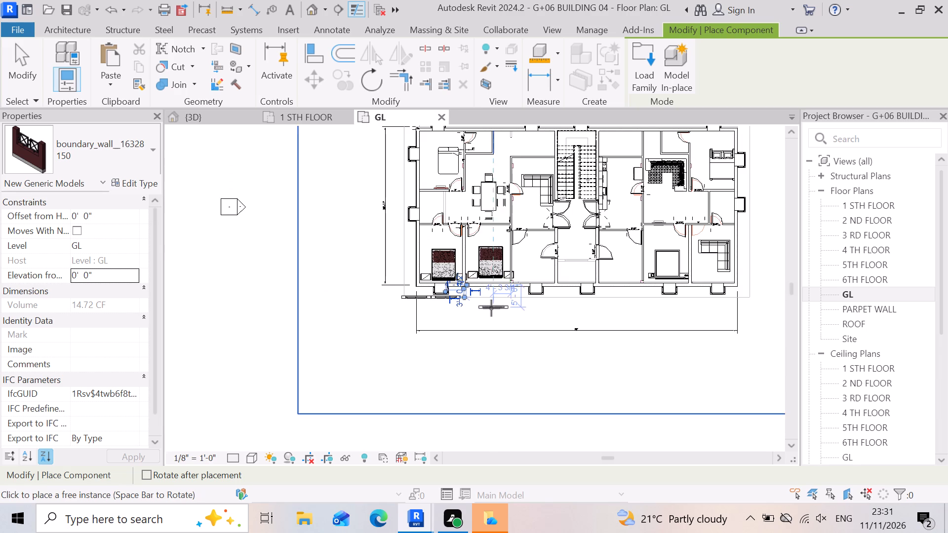
scroll(492, 308, up, 9)
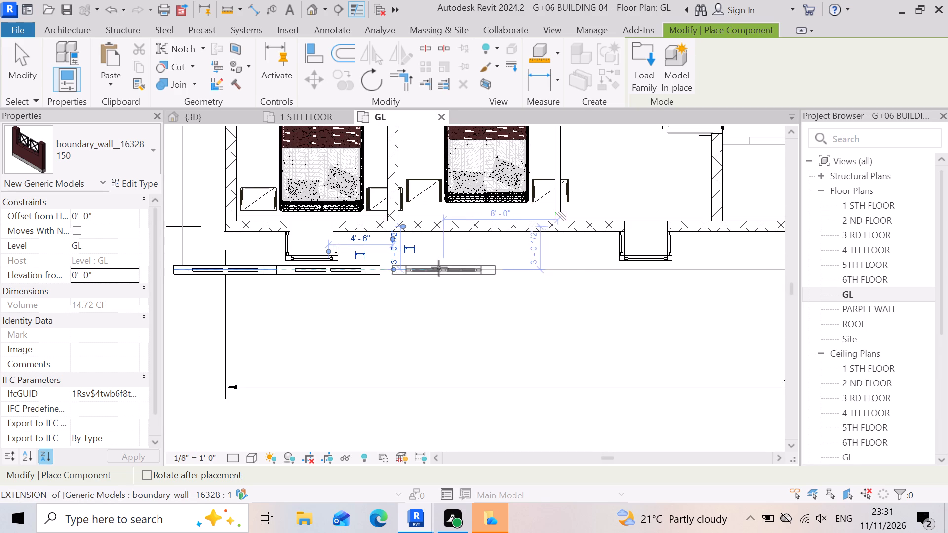
click(430, 271)
scroll(420, 283, down, 4)
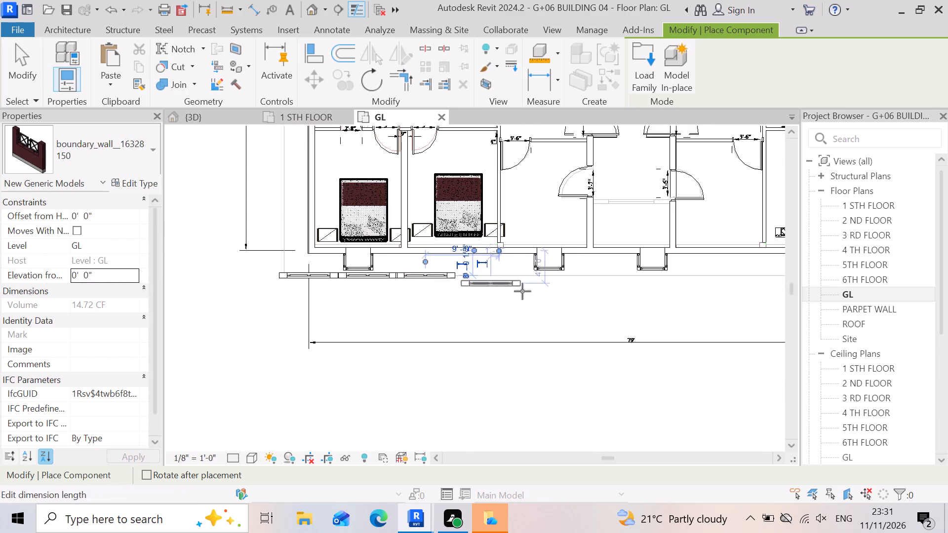
scroll(526, 288, up, 5)
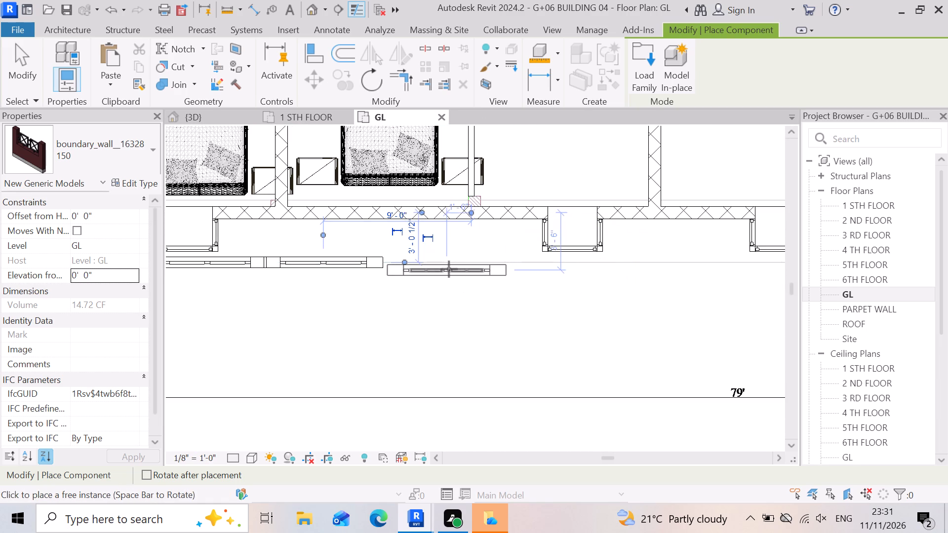
click(438, 266)
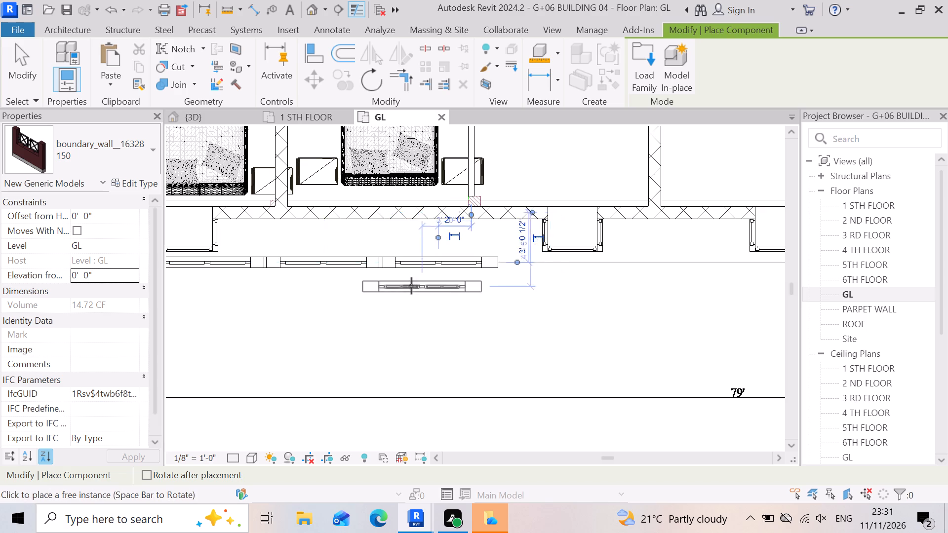
Place three boundary wall segments end to end on the lower outline, from the building's lower-right corner inward, 3'-0 1/2" outside the wall.
scroll(411, 286, down, 4)
scroll(526, 301, down, 8)
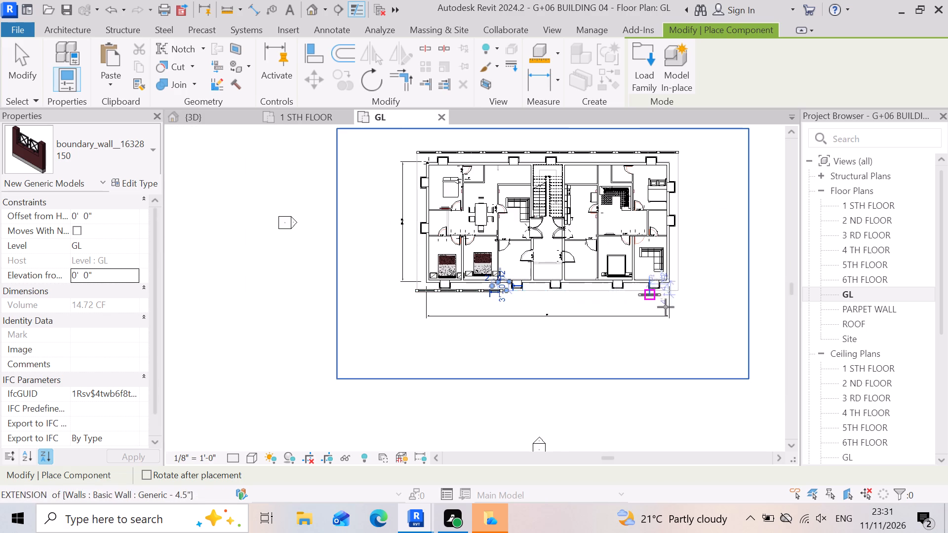
scroll(666, 307, up, 8)
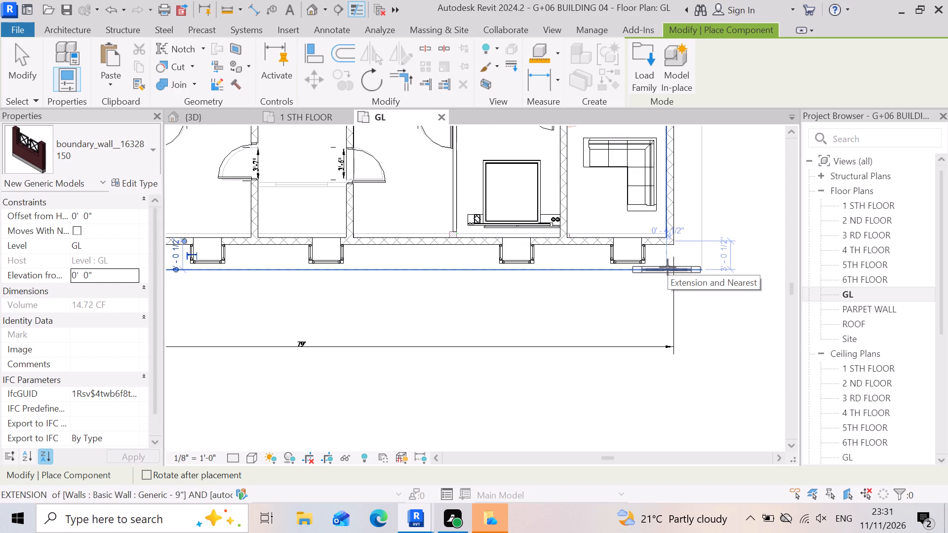
click(668, 267)
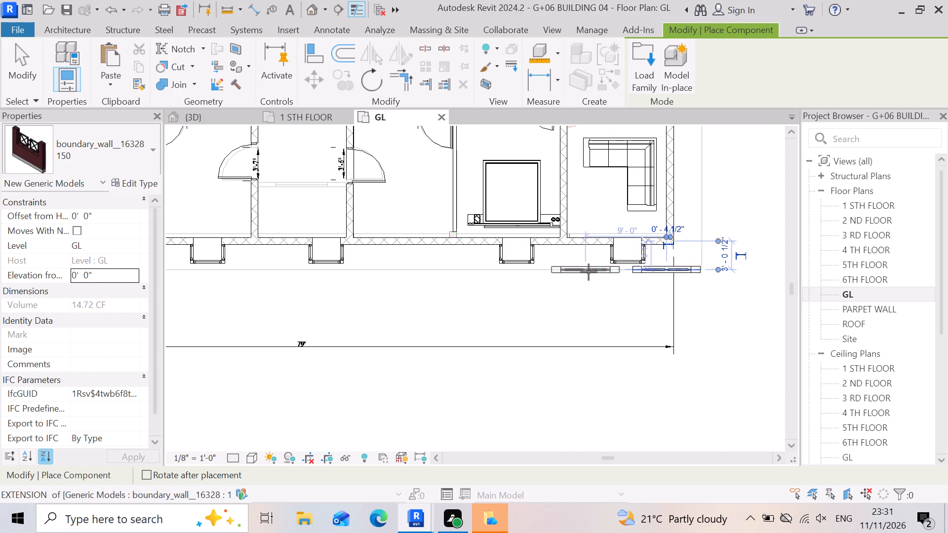
click(601, 273)
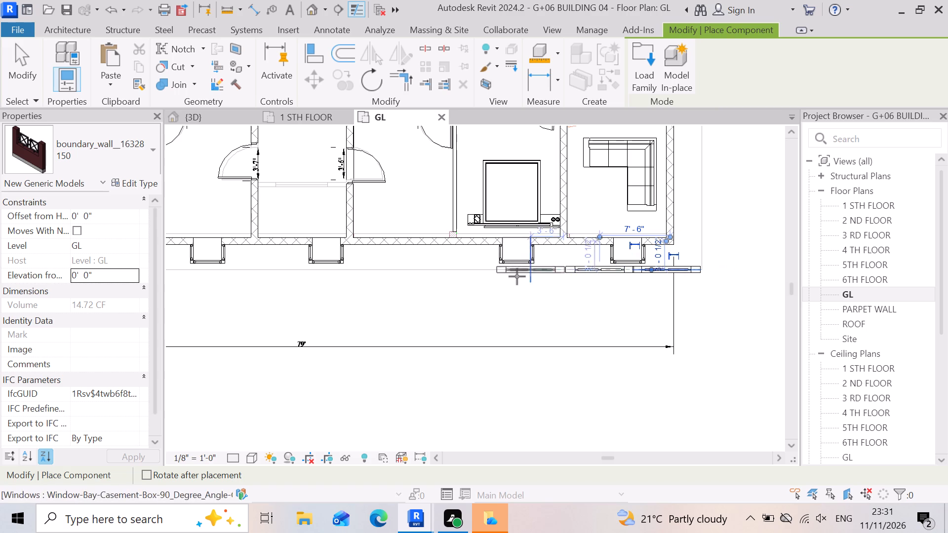
click(535, 265)
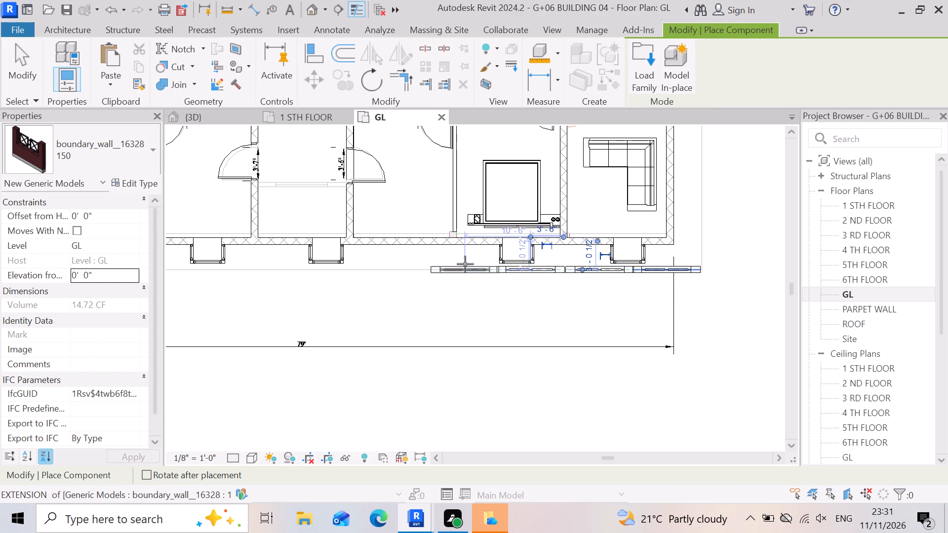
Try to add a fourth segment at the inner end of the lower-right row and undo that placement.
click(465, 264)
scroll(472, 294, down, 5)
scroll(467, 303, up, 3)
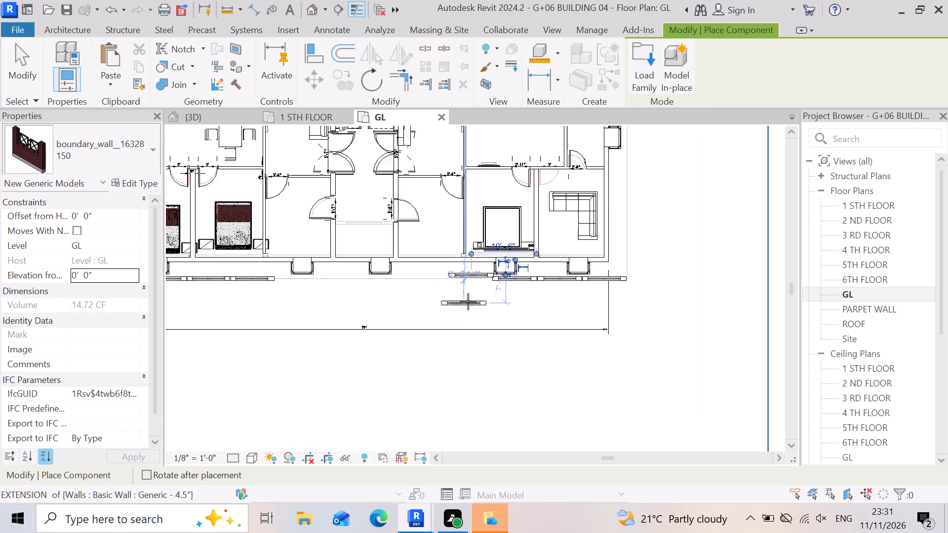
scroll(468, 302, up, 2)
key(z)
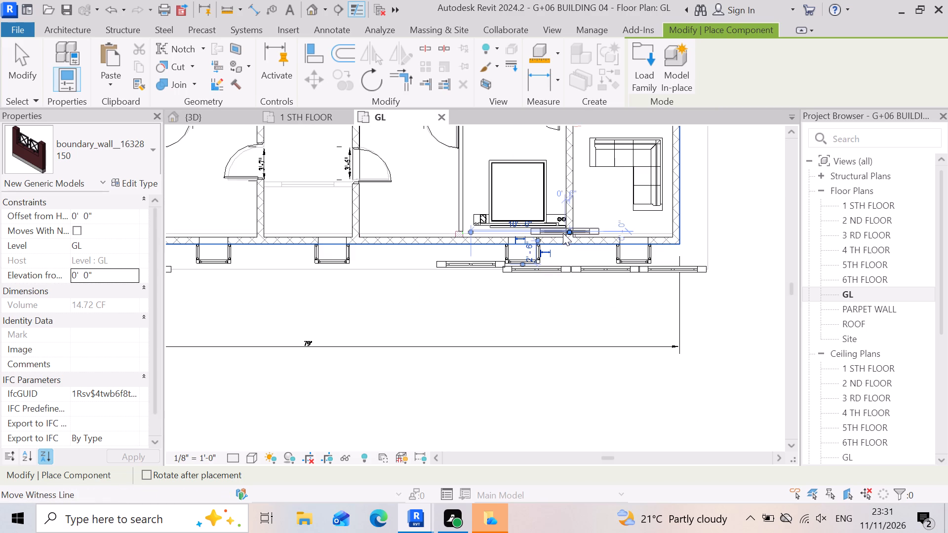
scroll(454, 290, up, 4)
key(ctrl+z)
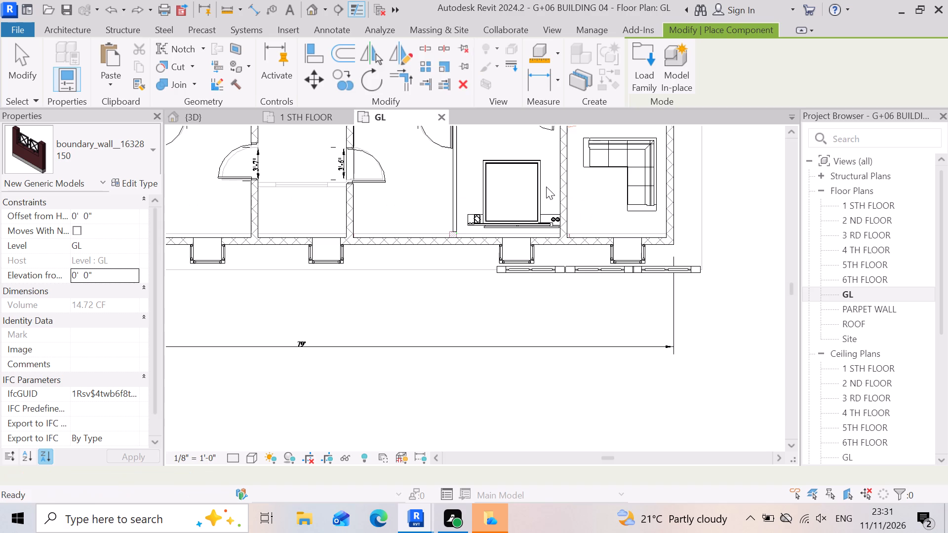
Extend the lower boundary toward the entrance with two more segments on the right-hand part and one on the left-hand part.
scroll(547, 288, down, 4)
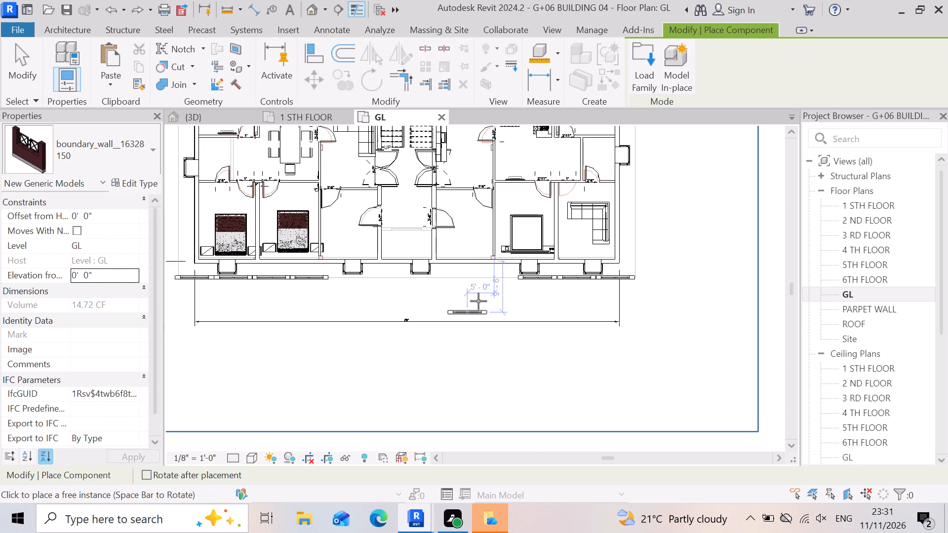
scroll(488, 292, up, 3)
click(512, 266)
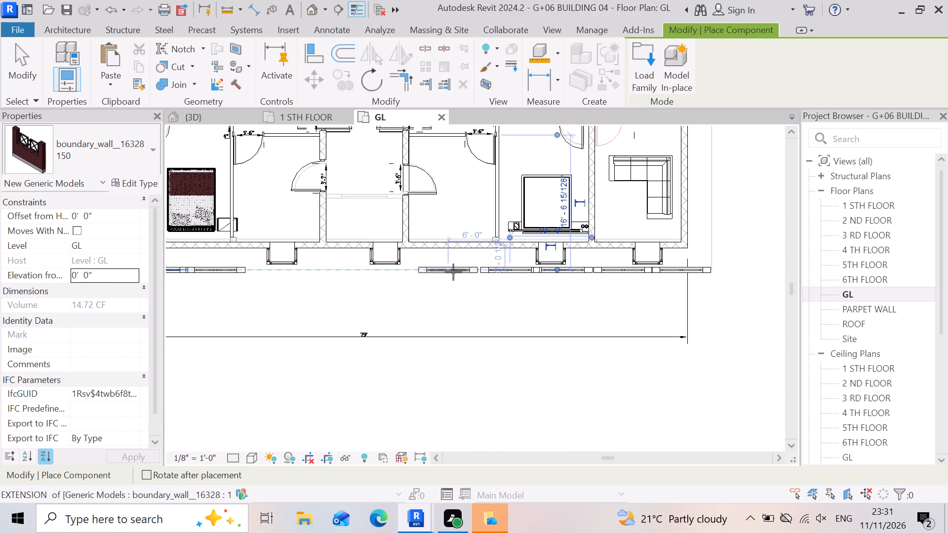
click(453, 272)
scroll(393, 305, down, 3)
scroll(309, 295, up, 4)
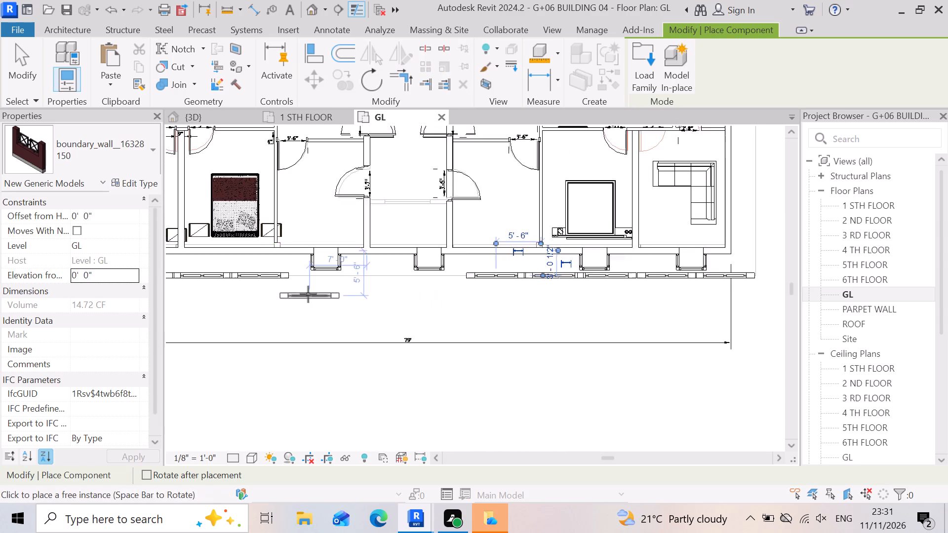
click(312, 267)
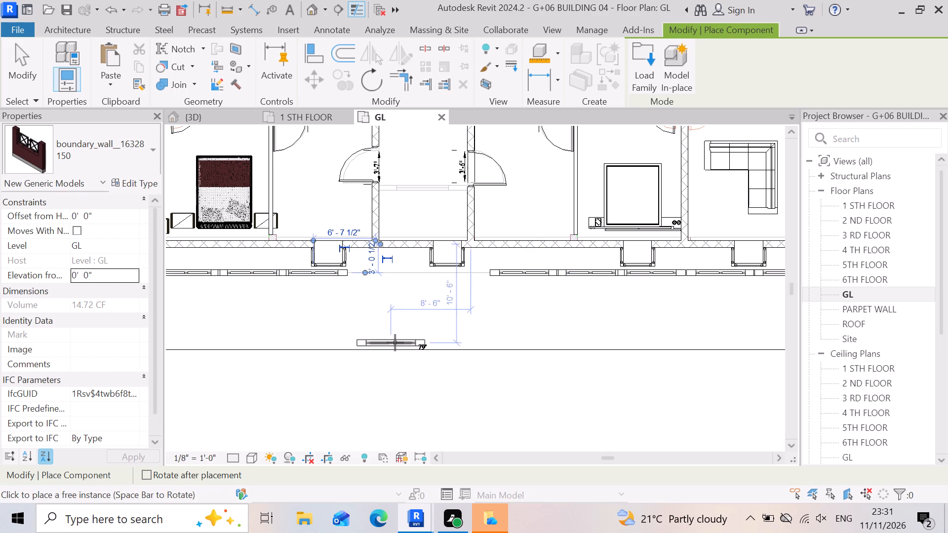
Place a horizontal boundary wall segment in the open area 14'-0" outside the building's right-hand side.
scroll(395, 343, down, 4)
scroll(544, 406, down, 3)
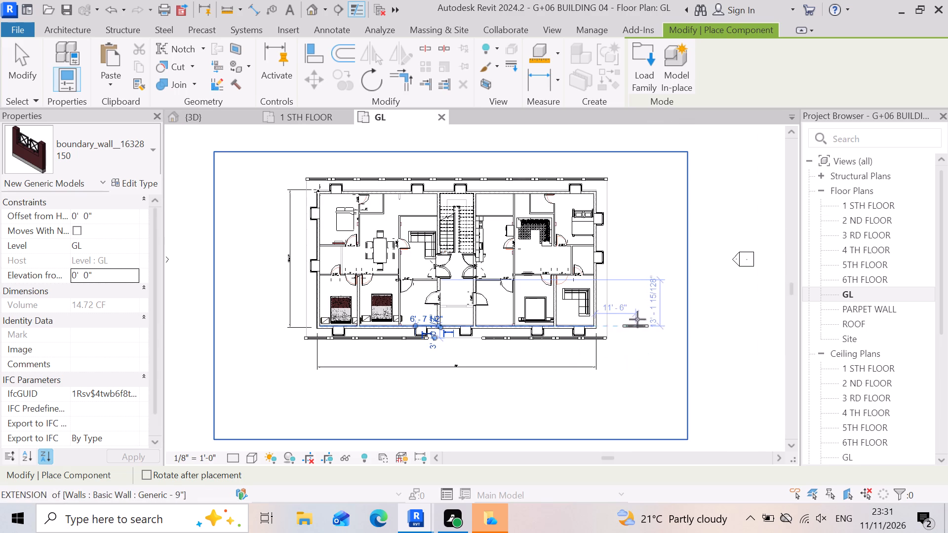
click(643, 311)
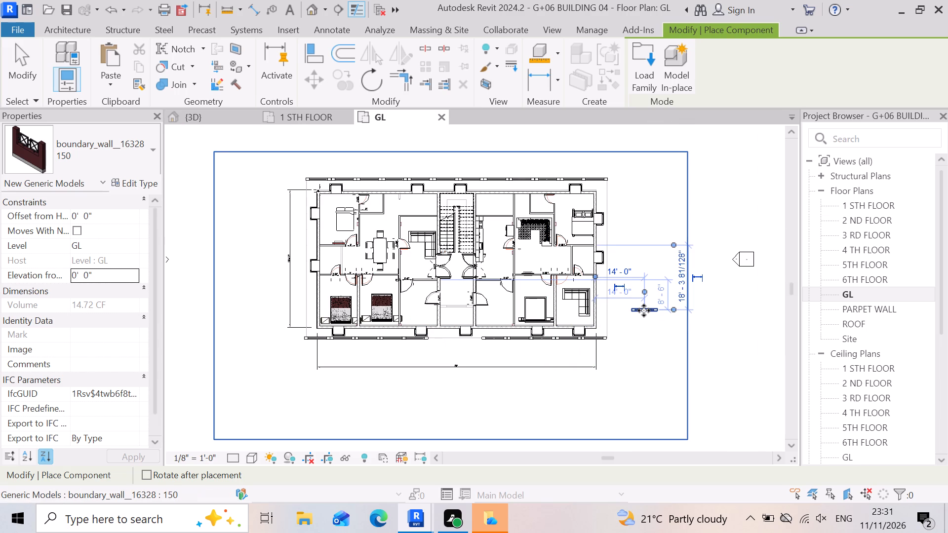
key(Escape)
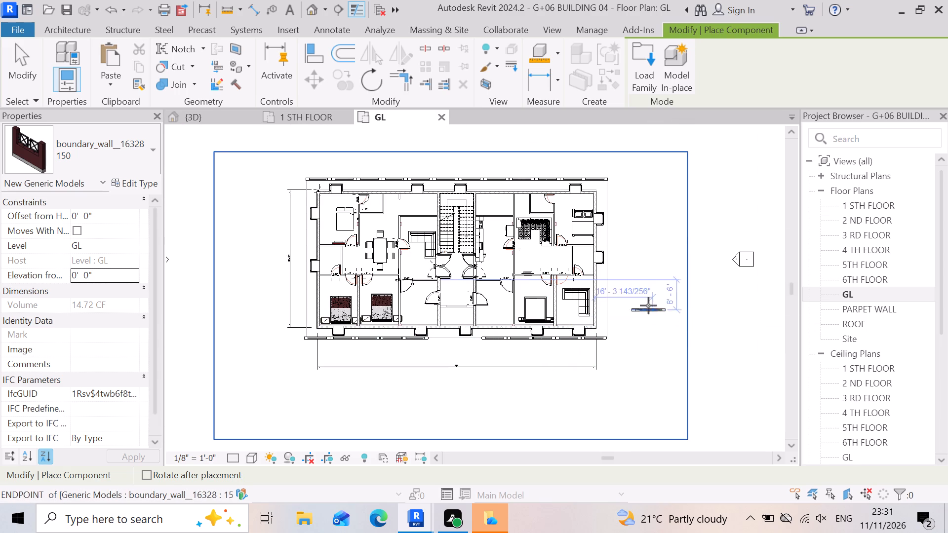
Rotate the boundary wall segment to vertical and place two along the right side outline, starting at the upper-right corner.
key(space)
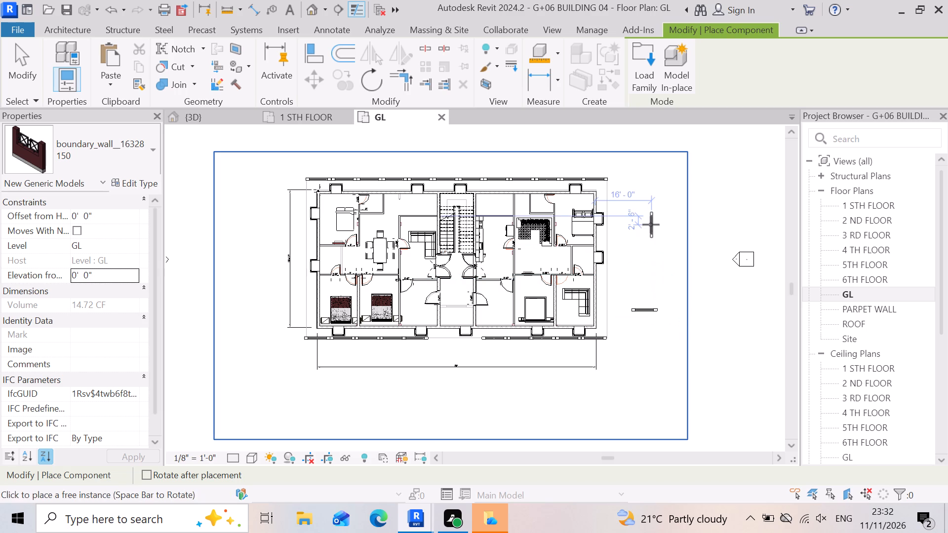
scroll(611, 196, up, 6)
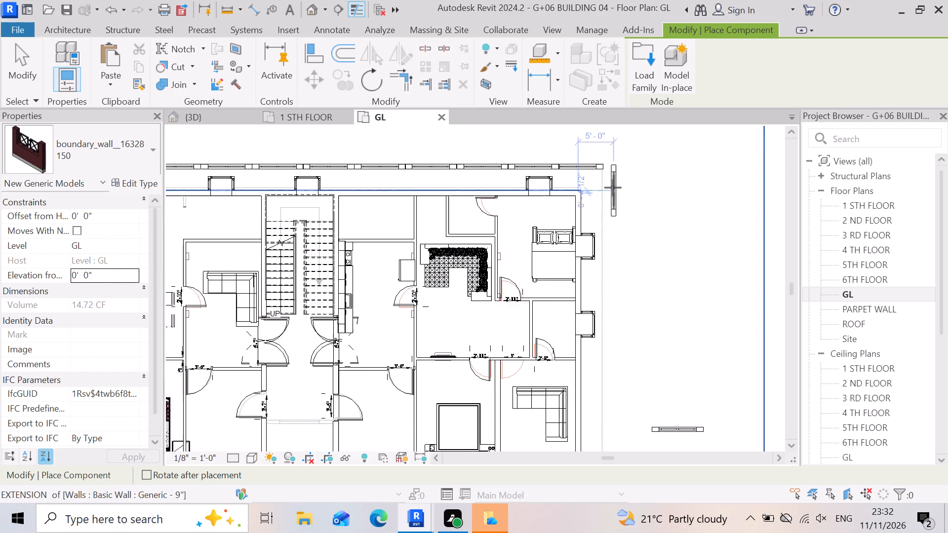
scroll(613, 188, up, 2)
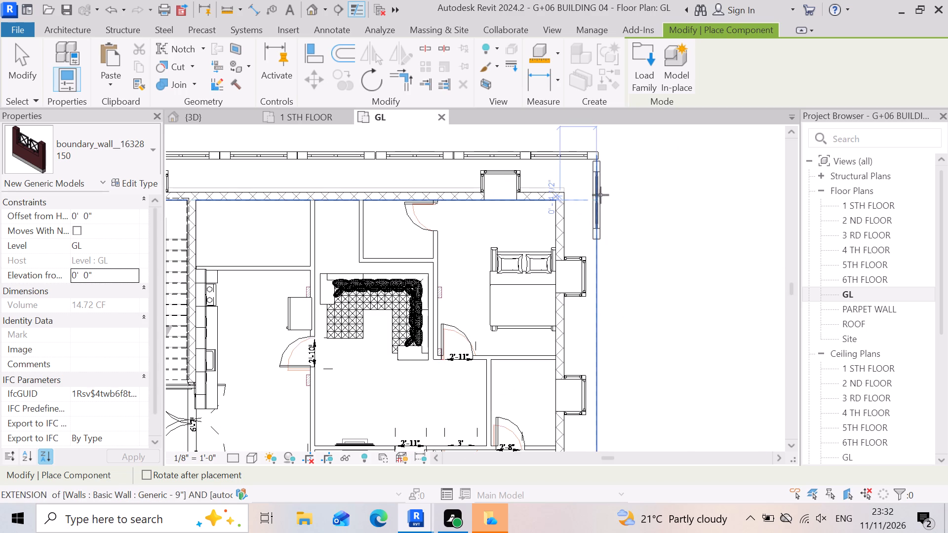
scroll(600, 195, up, 4)
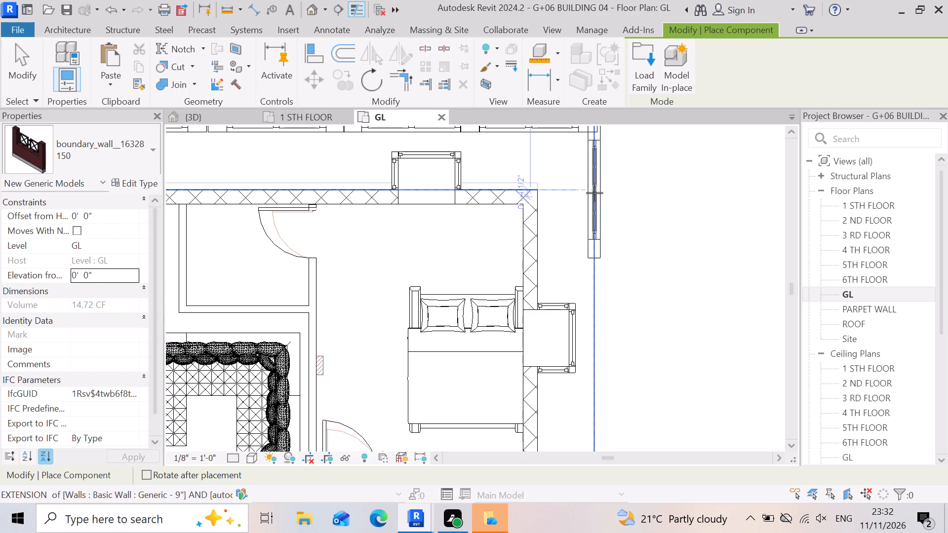
click(594, 193)
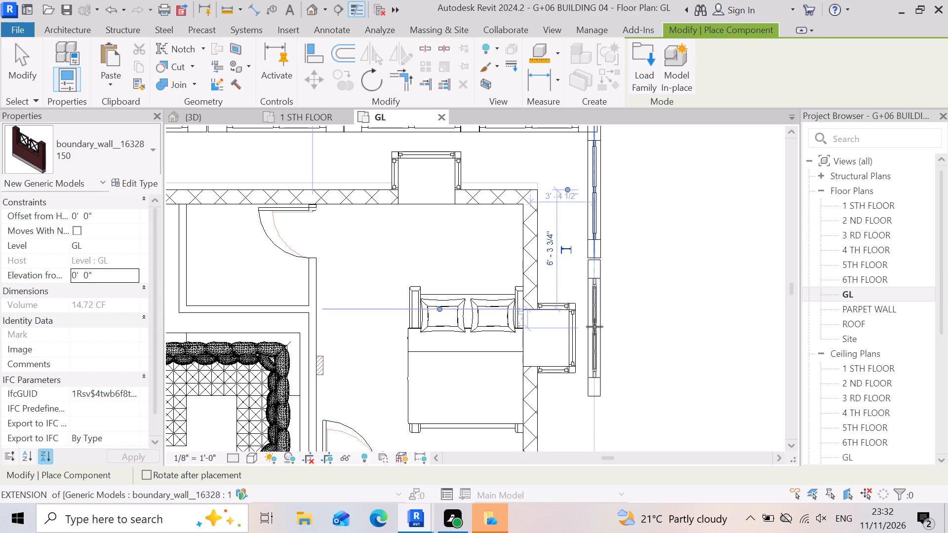
click(595, 322)
Add two more vertical boundary wall segments end to end down the right side outline, past the second side bay window.
scroll(601, 270, down, 10)
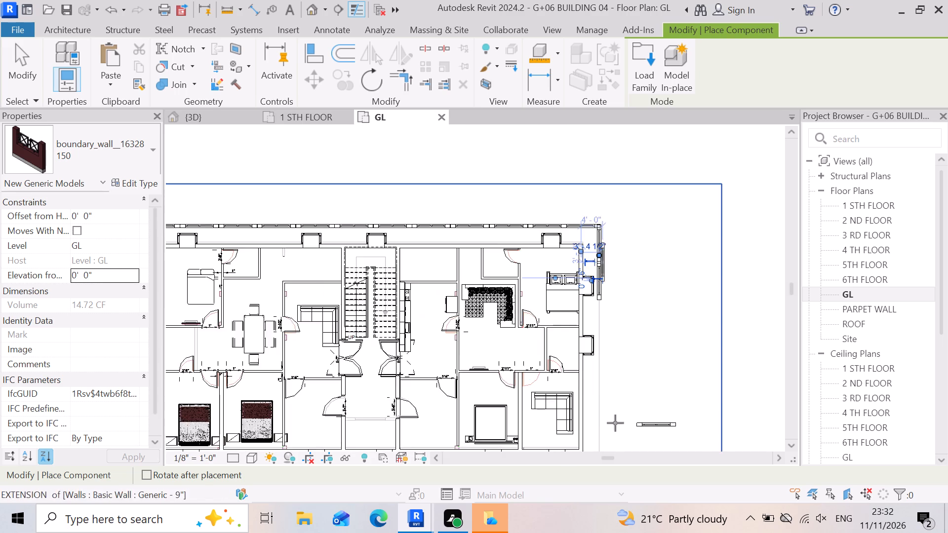
scroll(615, 423, up, 3)
scroll(590, 343, up, 6)
scroll(605, 267, up, 3)
scroll(594, 381, down, 3)
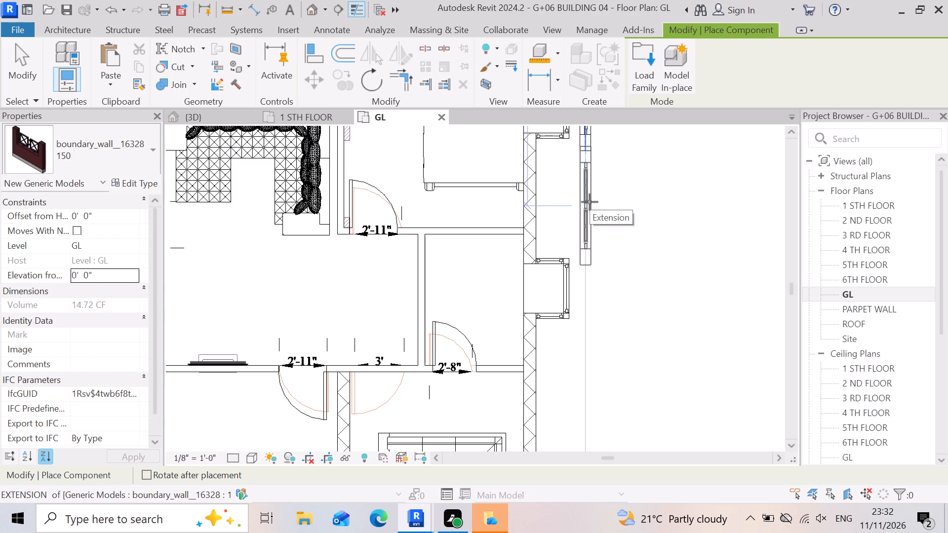
click(590, 201)
scroll(591, 213, down, 4)
scroll(615, 328, up, 3)
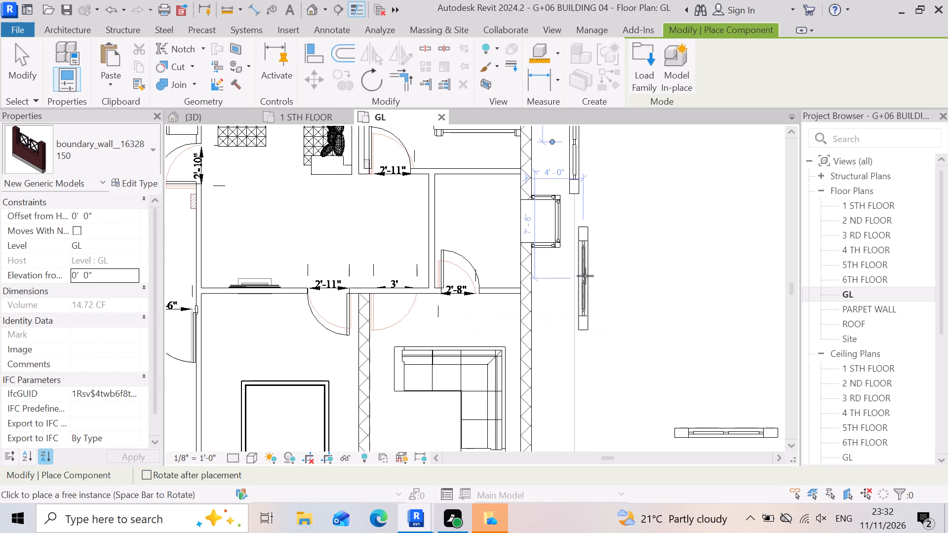
scroll(585, 276, up, 1)
click(575, 242)
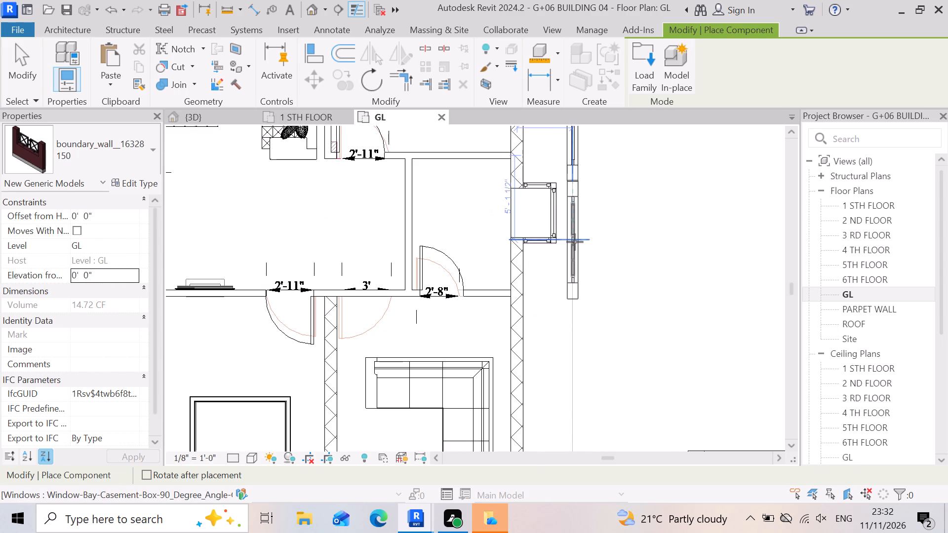
Add two more vertical boundary wall segments down the right side, alongside the lower-right room with the corner sofa.
scroll(574, 243, down, 3)
scroll(584, 345, up, 4)
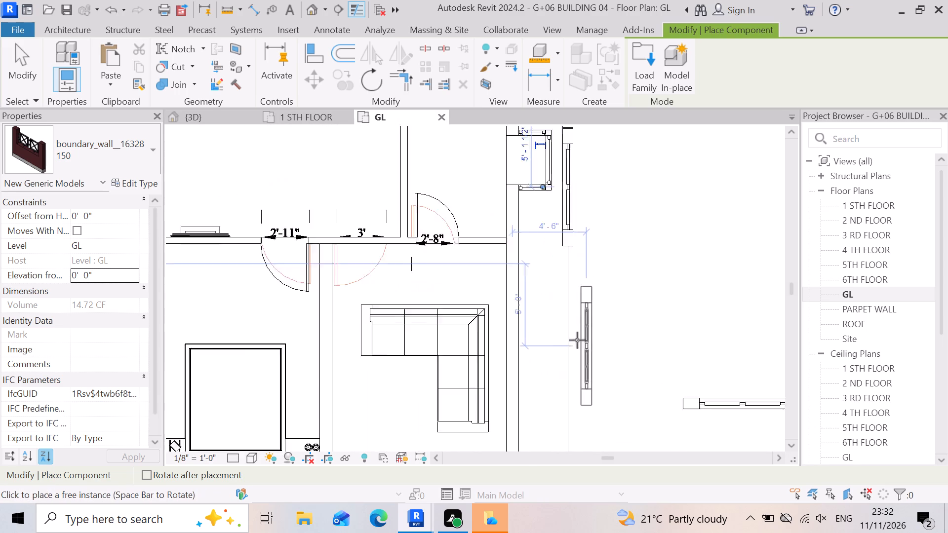
scroll(573, 332, up, 3)
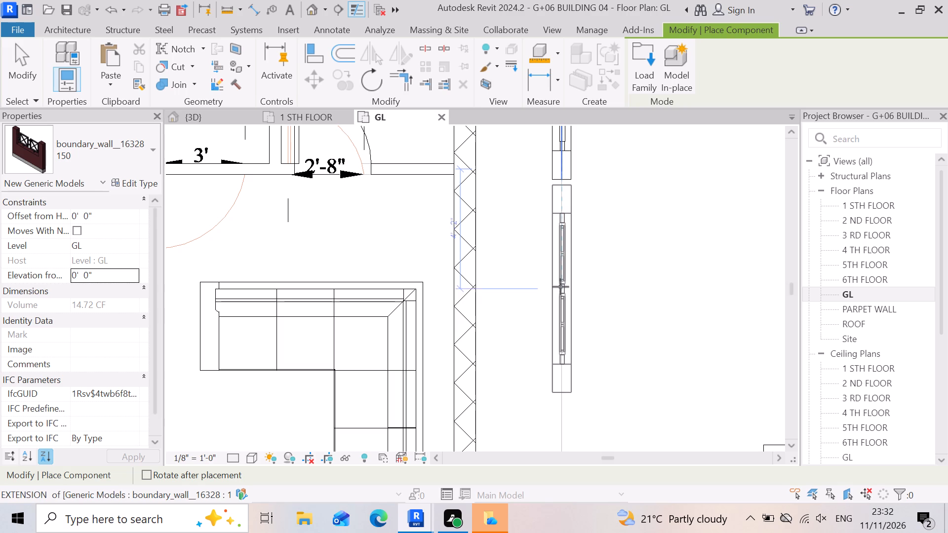
click(561, 278)
scroll(557, 320, down, 5)
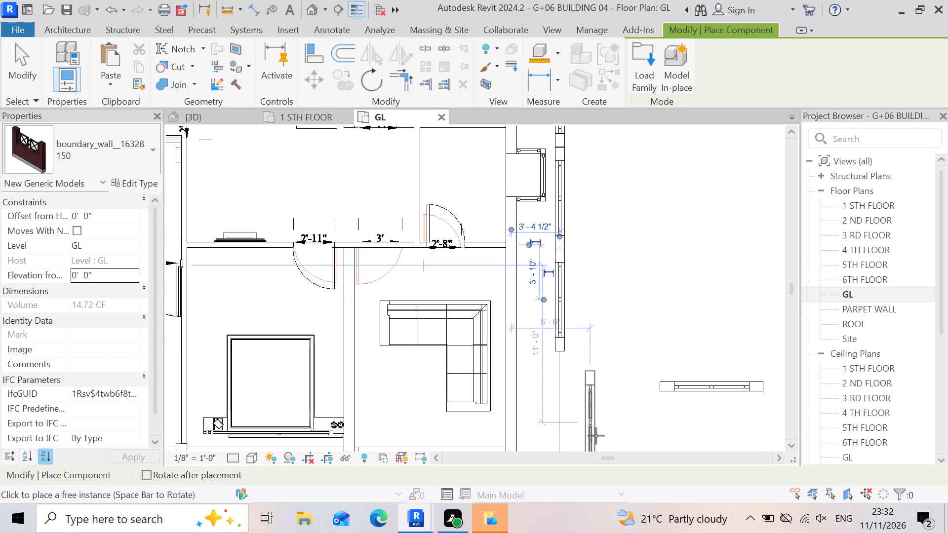
scroll(567, 322, down, 6)
scroll(573, 391, up, 6)
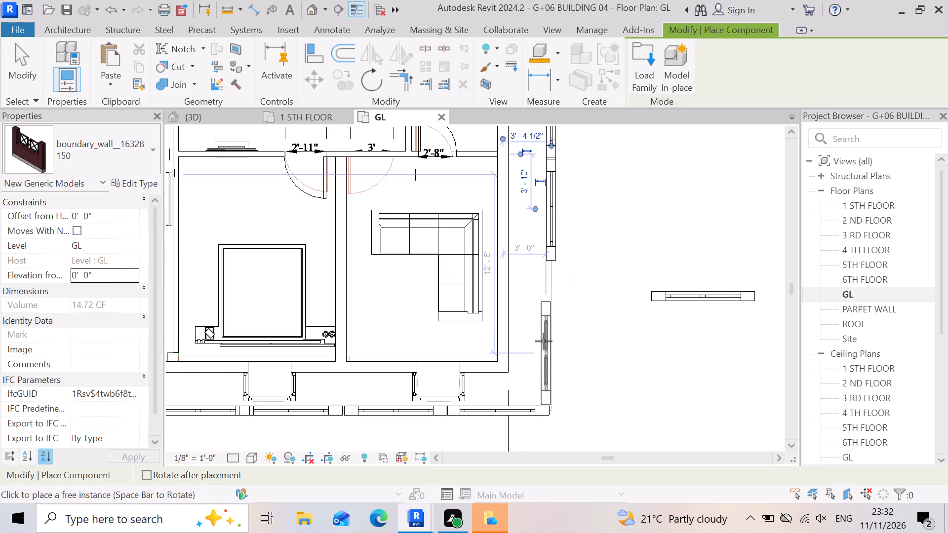
click(552, 309)
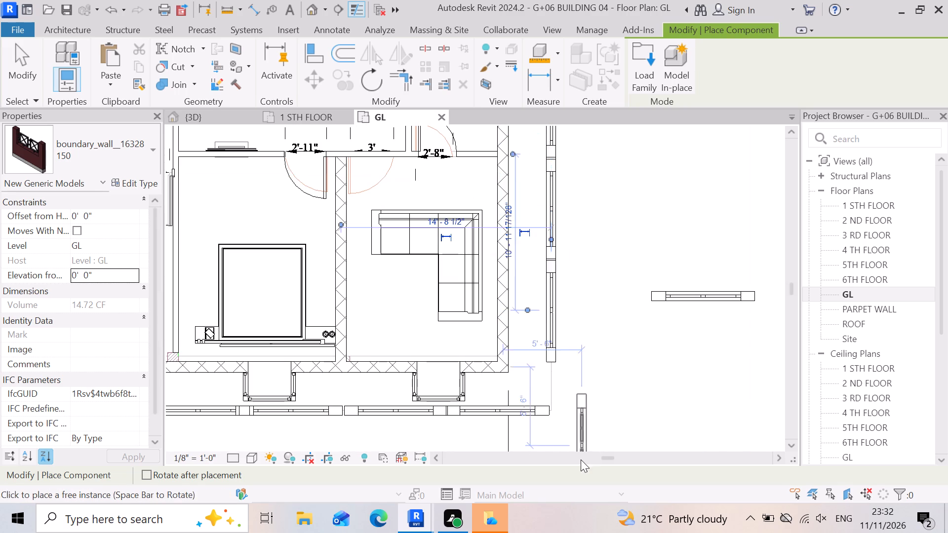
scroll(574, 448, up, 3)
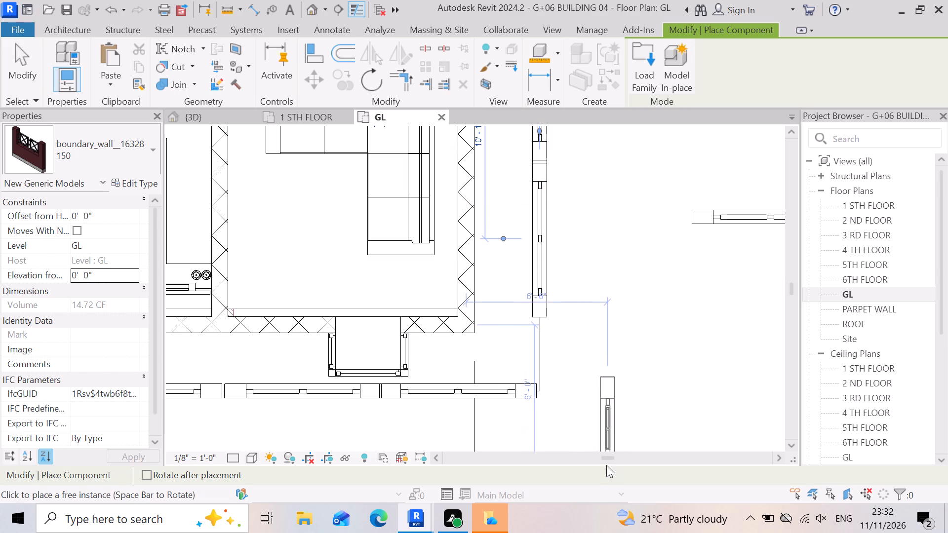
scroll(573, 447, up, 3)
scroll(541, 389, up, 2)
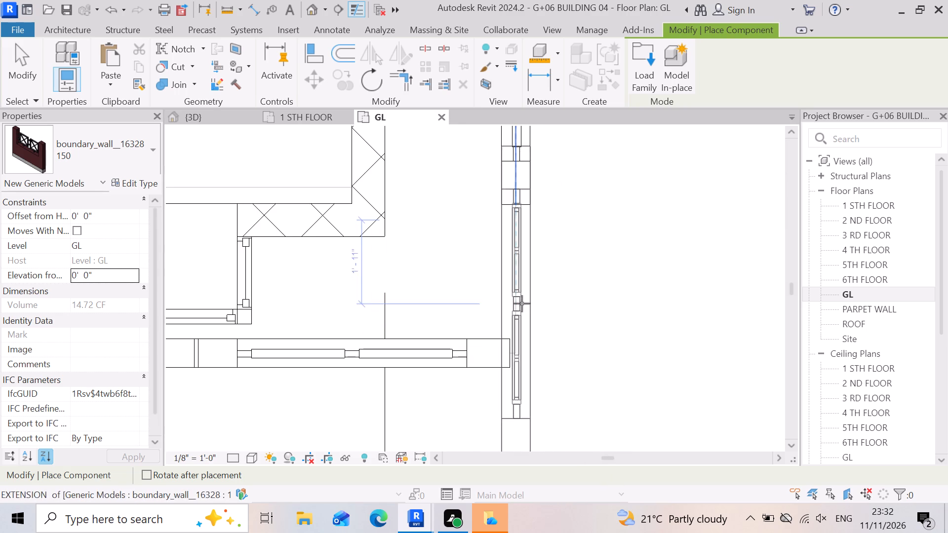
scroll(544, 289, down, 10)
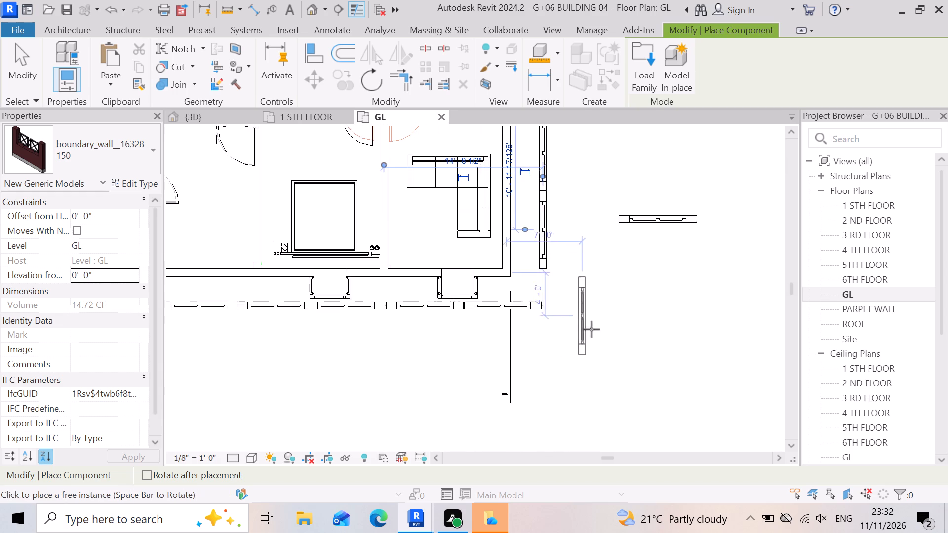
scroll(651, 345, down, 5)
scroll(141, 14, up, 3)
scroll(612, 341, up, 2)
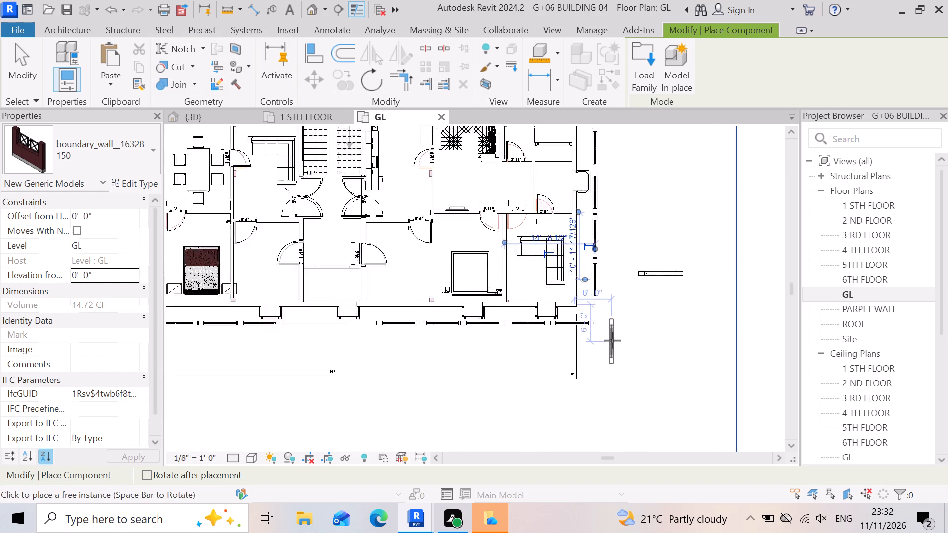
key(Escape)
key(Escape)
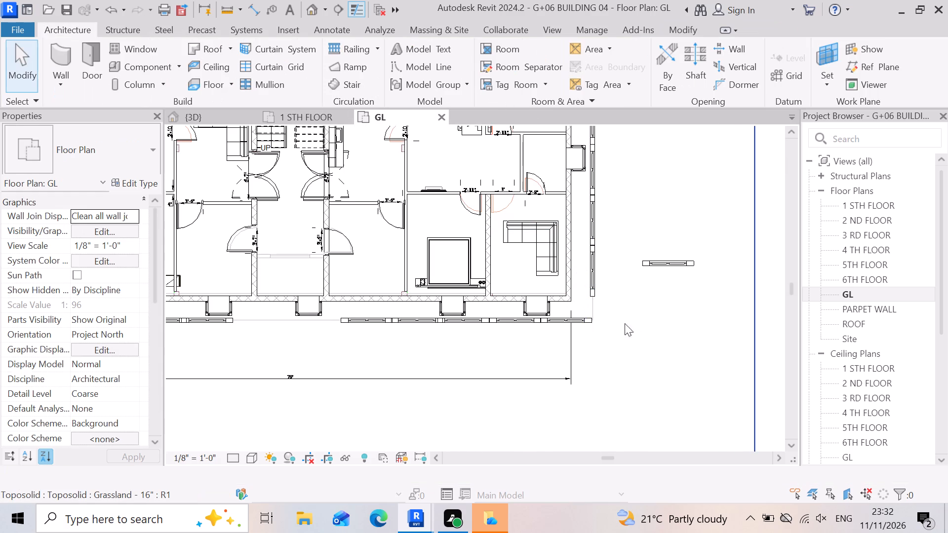
Nudge the lowest vertical segment of the right side down along the outline to meet the lower row's corner segment.
click(587, 301)
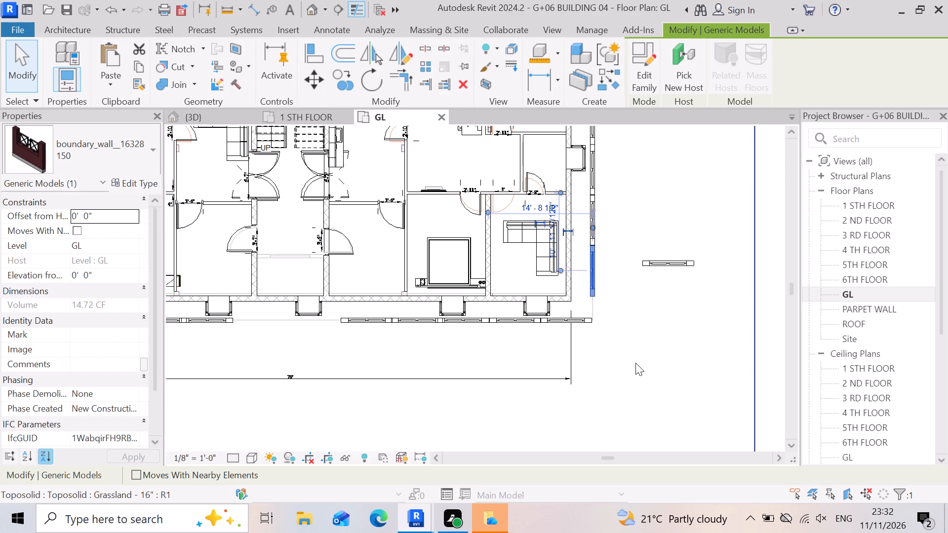
key(Right)
key(Right)
key(Right)
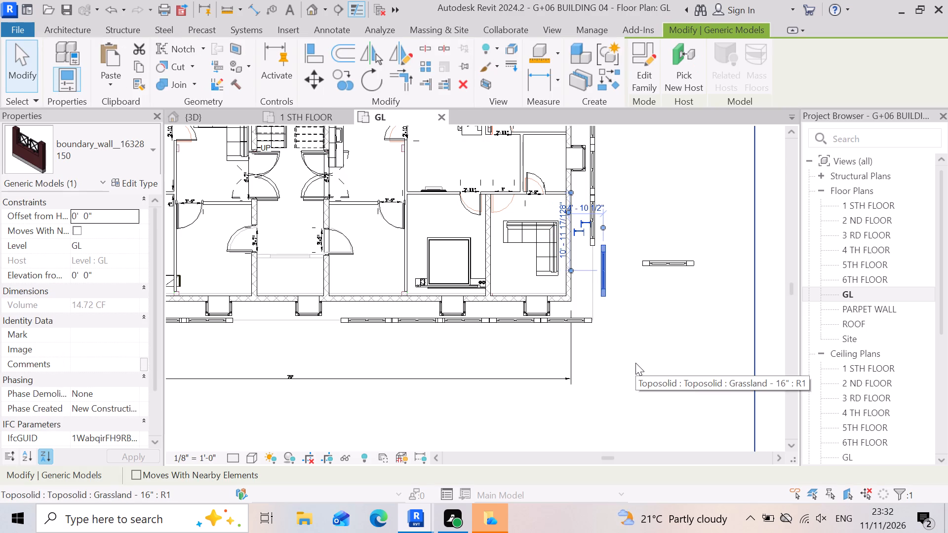
key(Left)
key(Left)
key(Left)
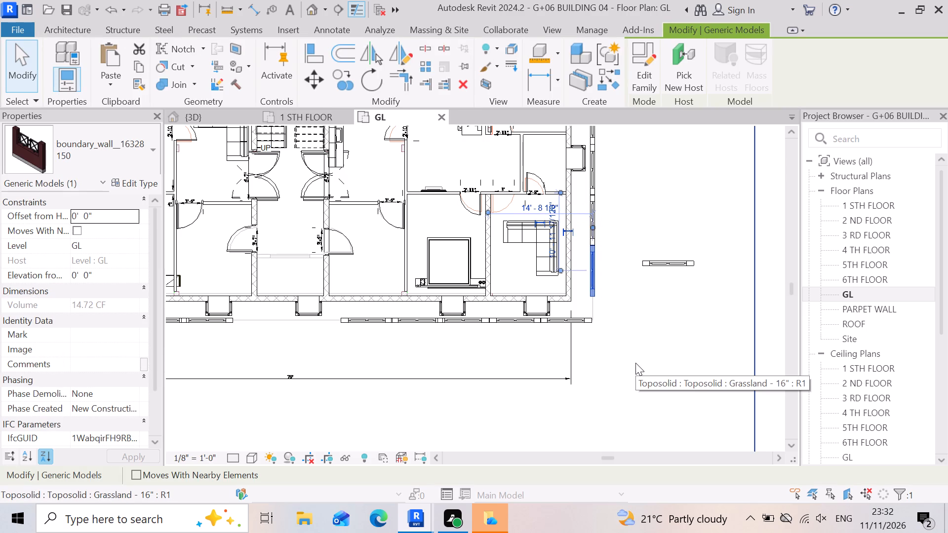
key(Right)
key(Right)
key(Right)
key(Left)
key(Left)
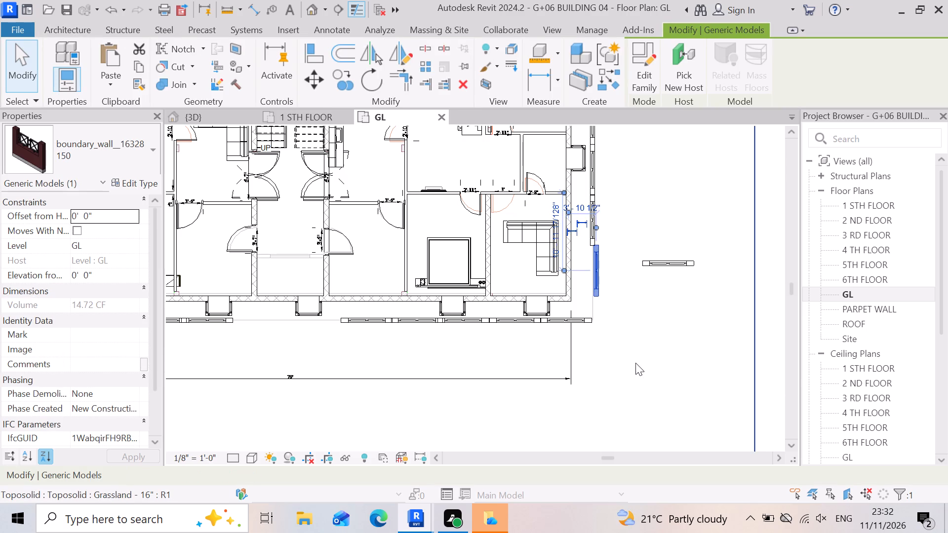
key(Left)
key(Down)
key(Down)
key(Down)
key(Down)
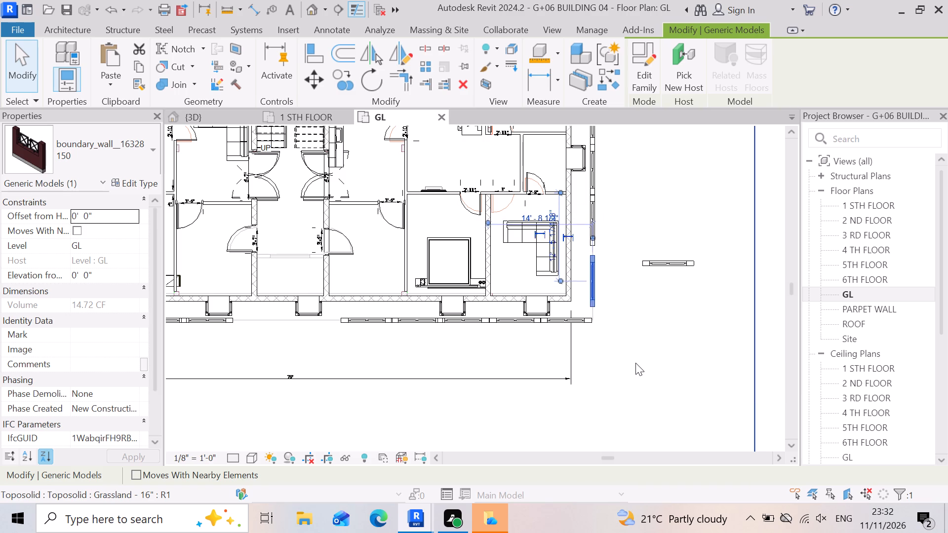
key(Down)
key(Down)
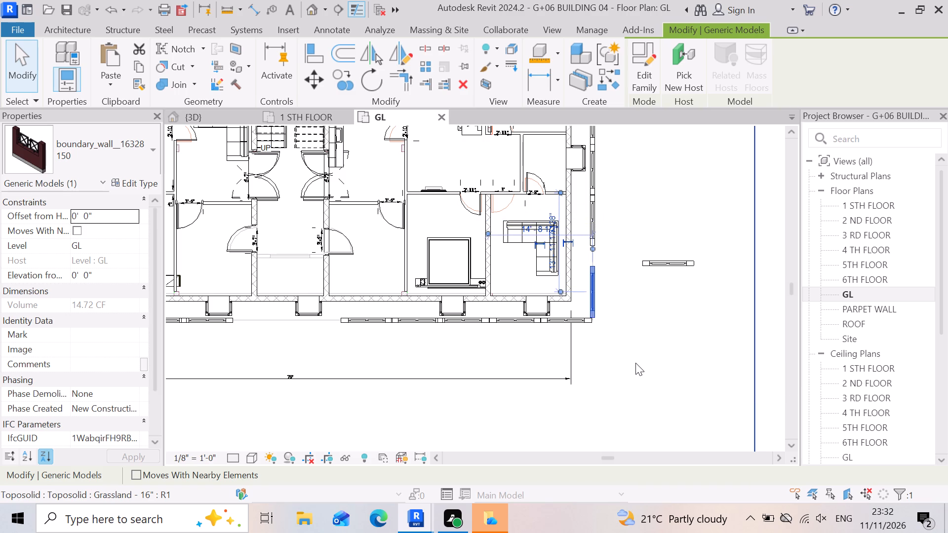
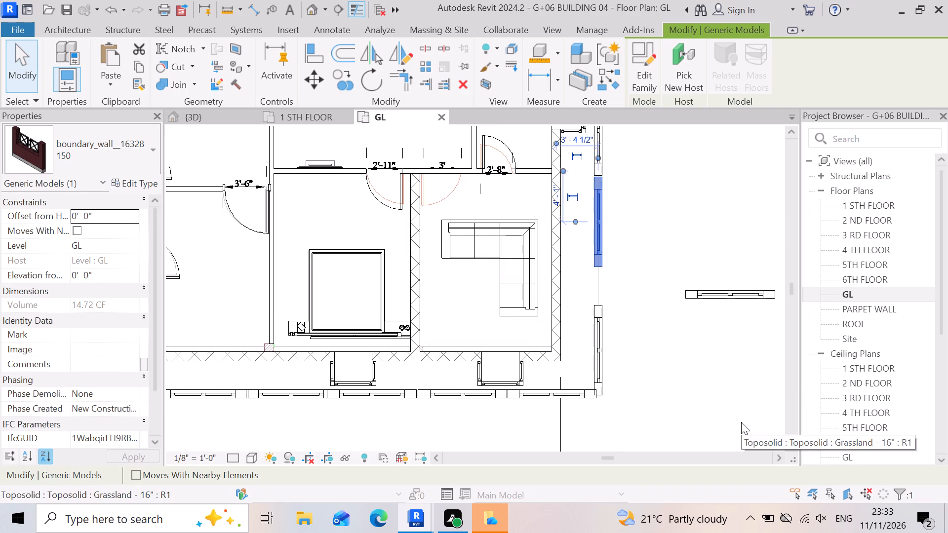
Nudge the selected boundary wall segment south along the east side until it overlaps the segment at the southeast corner.
key(Down)
key(Down)
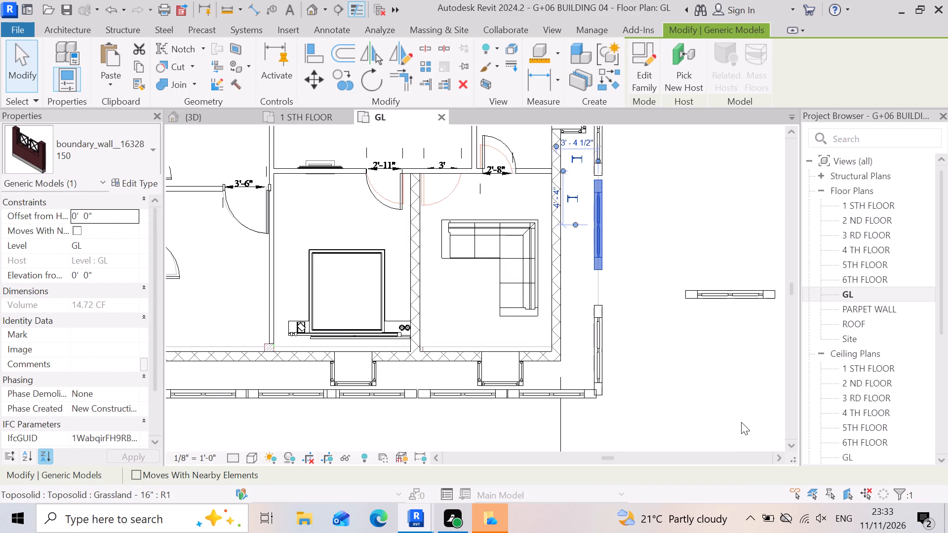
key(Down)
key(Down)
key(Down)
key(Down)
key(Down)
key(Down)
key(Down)
key(Down)
key(Down)
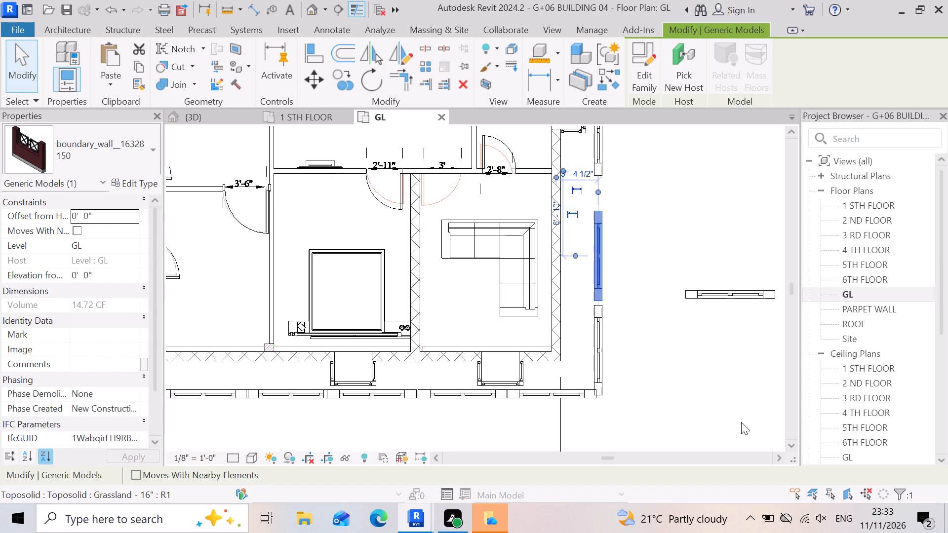
key(Down)
key(Down)
key(Down)
key(Down)
key(Down)
key(Down)
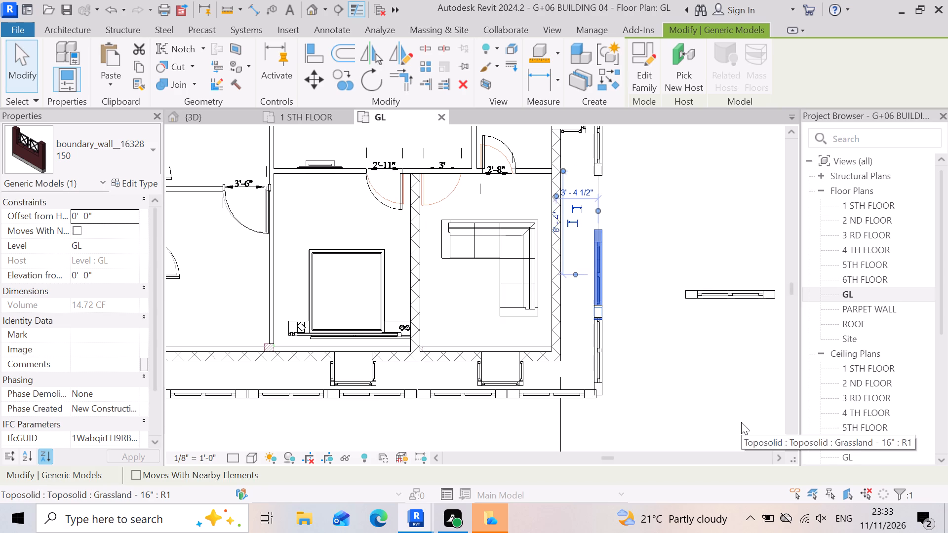
key(Down)
key(Down)
key(Down)
key(Down)
key(Down)
key(Down)
key(Down)
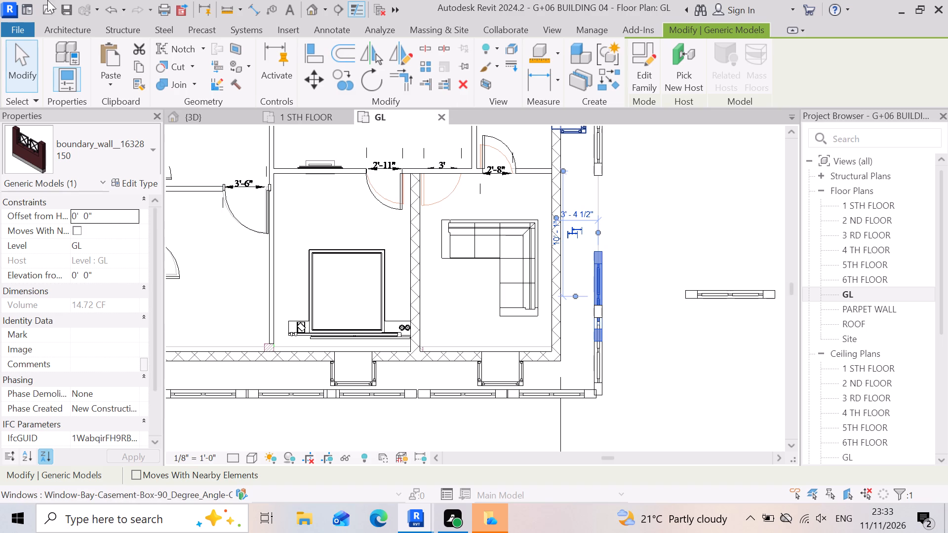
Place a boundary_wall__16328 150 component, rotated vertical, in the gap left in the east boundary line.
click(81, 27)
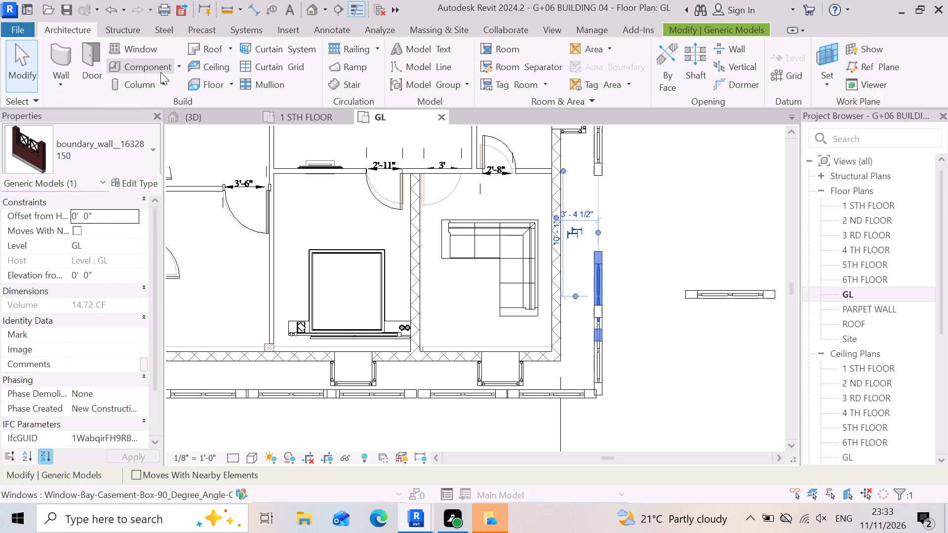
click(184, 66)
click(183, 67)
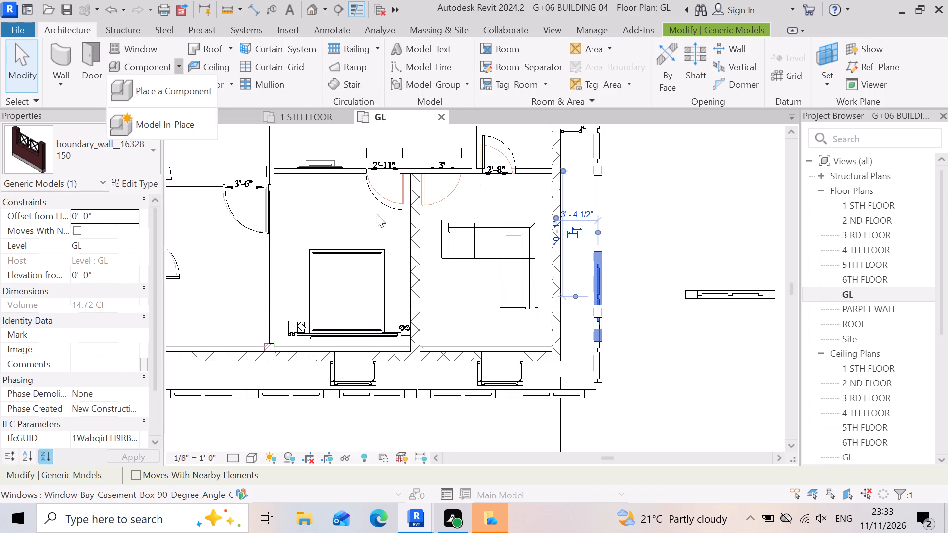
click(194, 98)
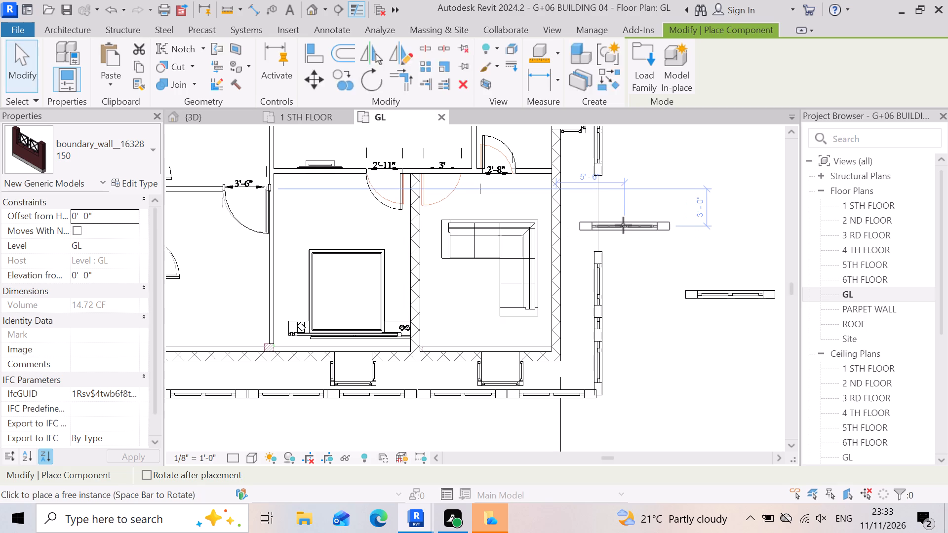
key(space)
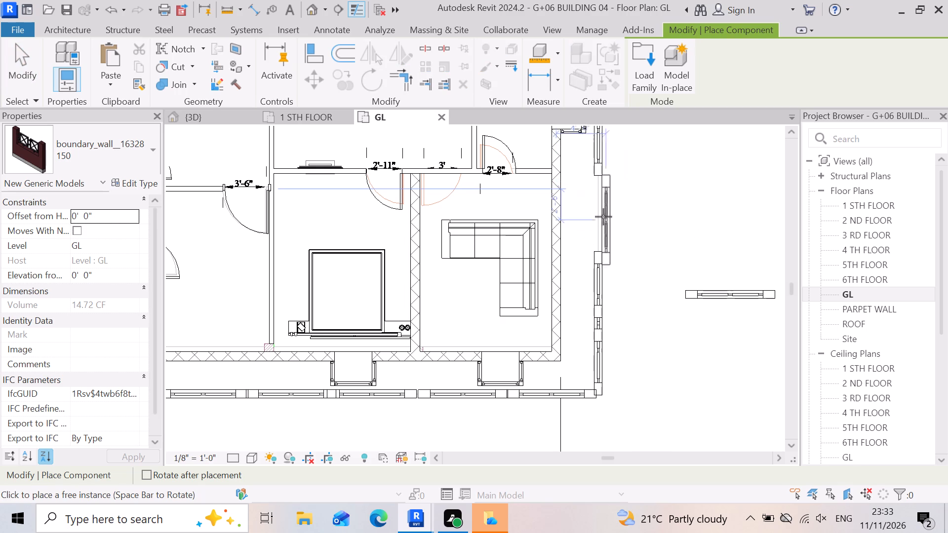
click(599, 213)
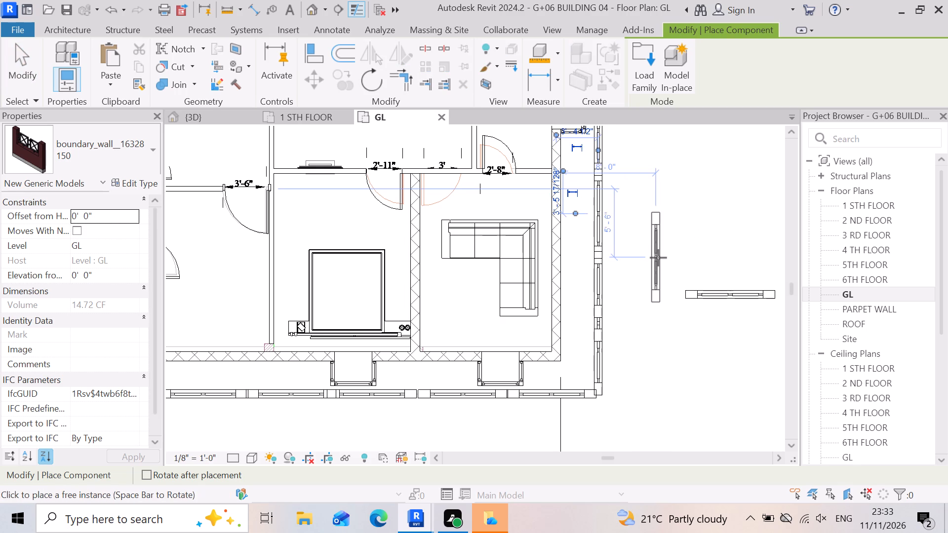
key(Escape)
Place three vertical boundary_wall__16328 segments end to end along the west side, starting at the northwest corner.
scroll(693, 250, down, 5)
scroll(702, 346, down, 4)
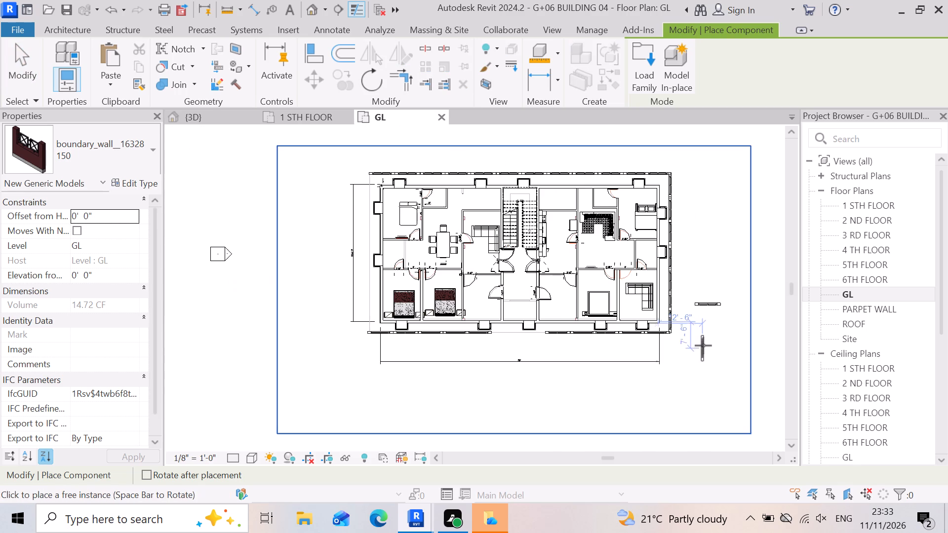
scroll(362, 202, up, 7)
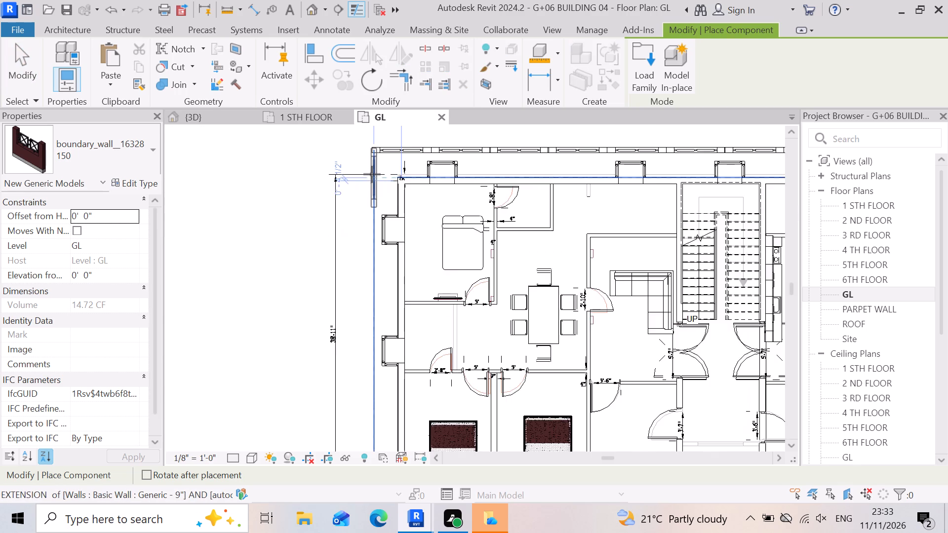
scroll(372, 174, up, 2)
click(378, 177)
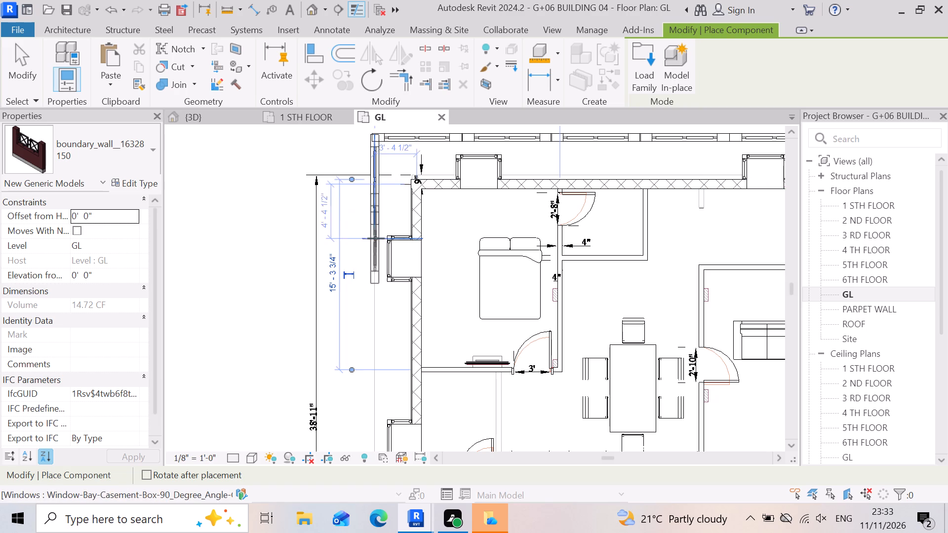
click(373, 275)
scroll(368, 269, down, 4)
scroll(385, 378, up, 3)
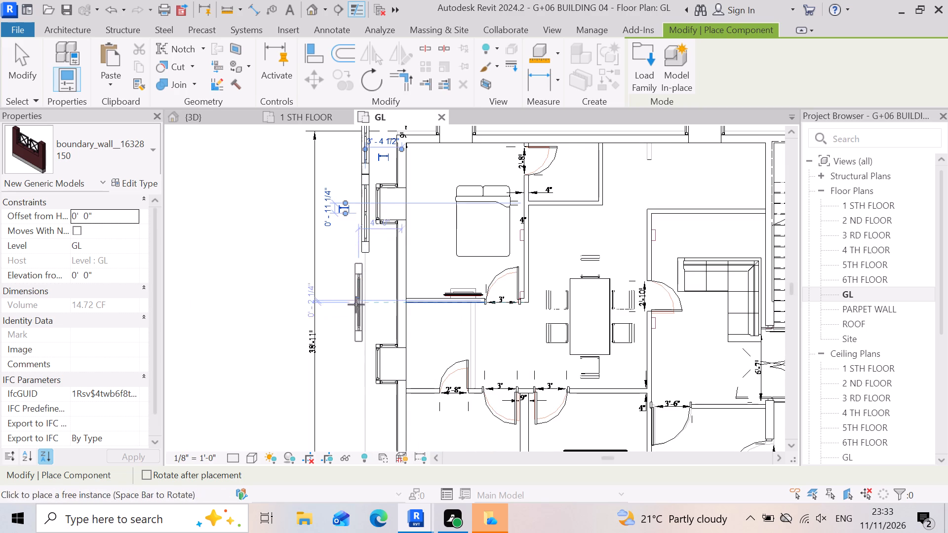
click(366, 286)
Continue the west boundary line southward with three more vertical boundary wall segments placed end to end.
scroll(373, 276, down, 5)
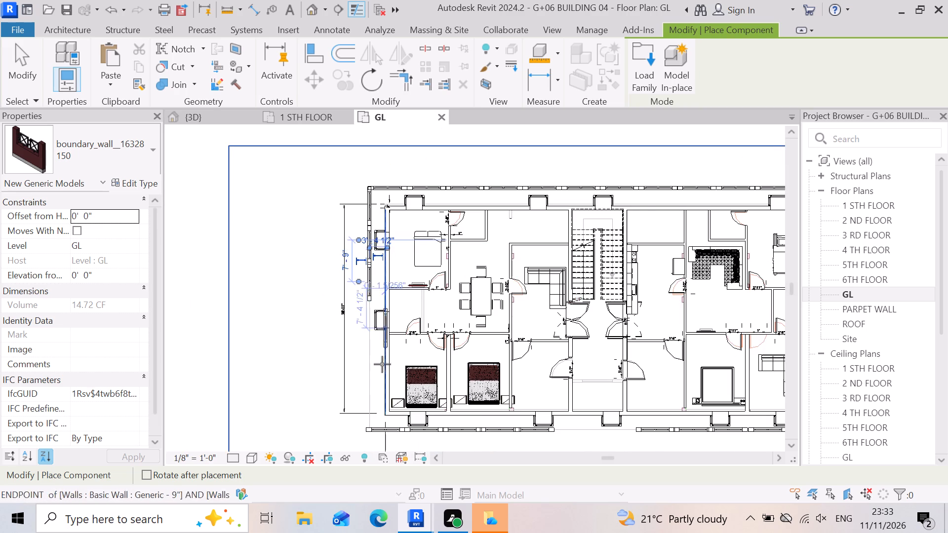
scroll(381, 363, up, 3)
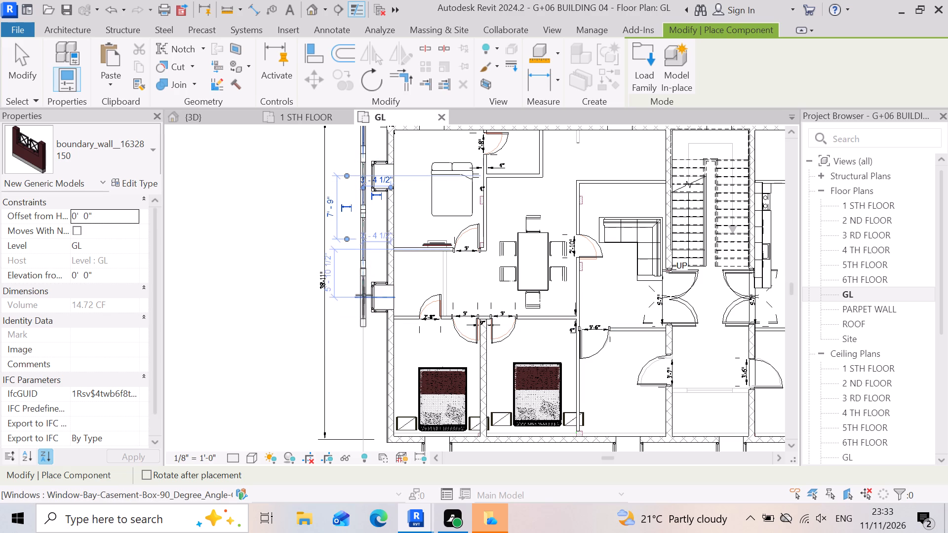
click(364, 295)
scroll(366, 284, down, 4)
scroll(366, 369, up, 6)
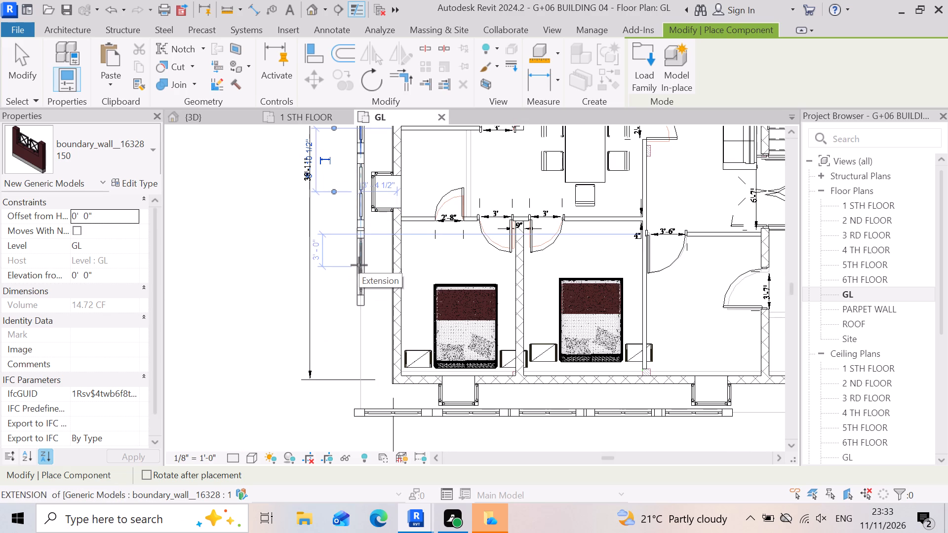
click(359, 265)
scroll(363, 267, down, 4)
scroll(361, 339, up, 6)
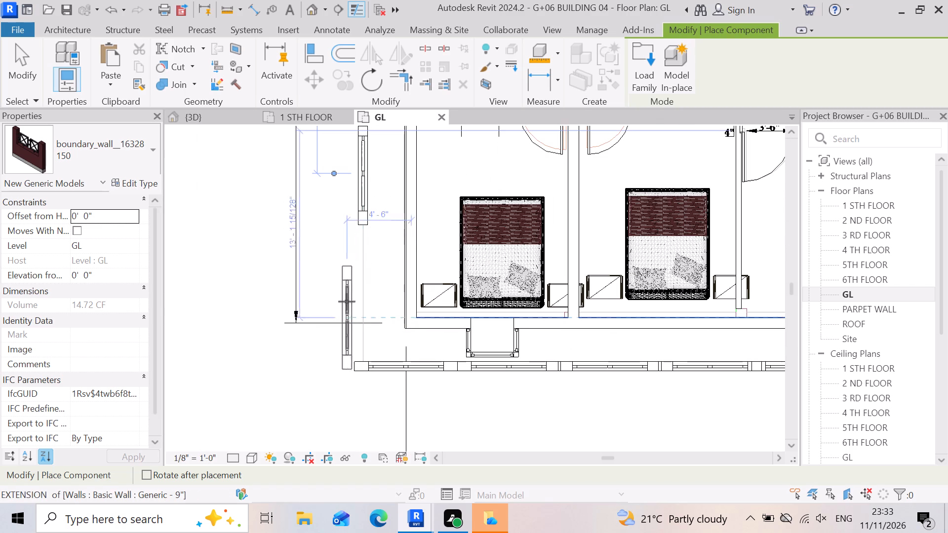
click(363, 274)
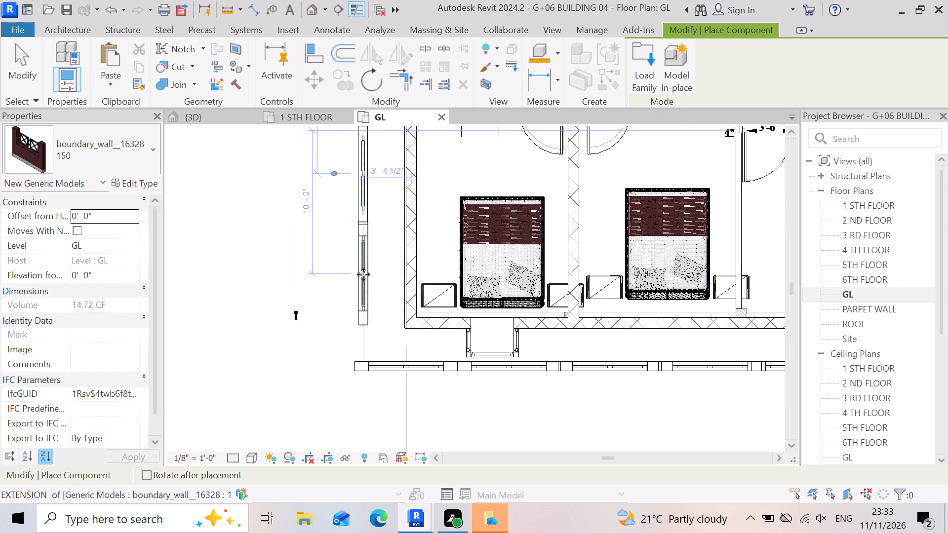
Place a final vertical boundary wall segment overlapping the previous one to close the west line at the southwest corner.
scroll(377, 365, up, 2)
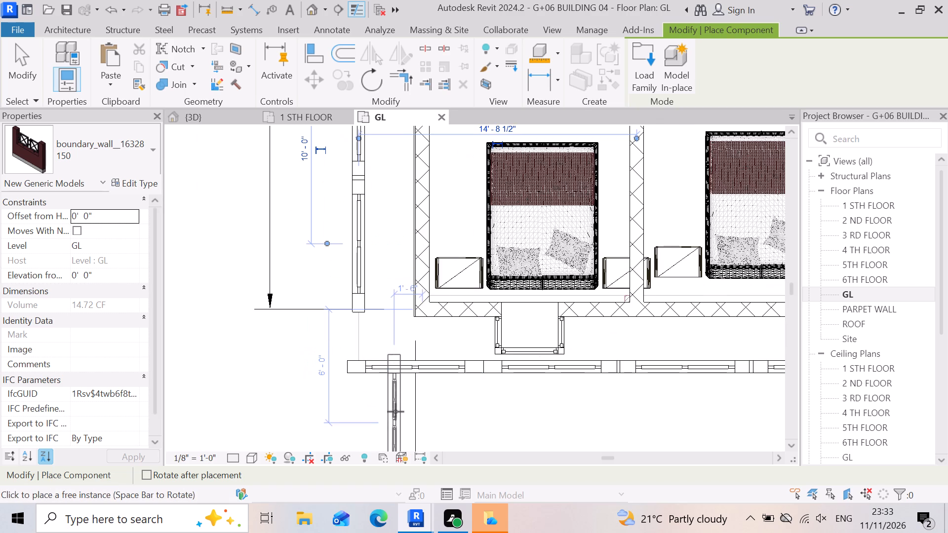
click(359, 306)
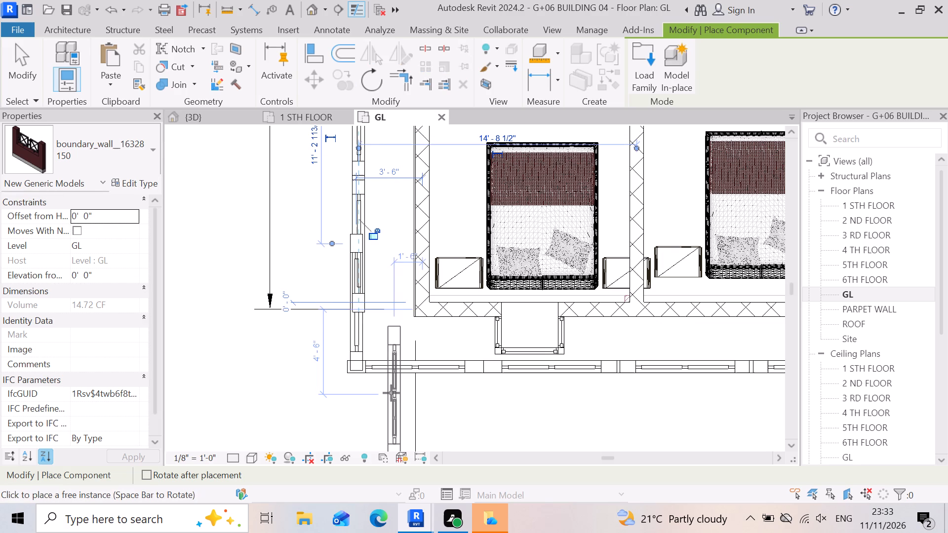
key(Escape)
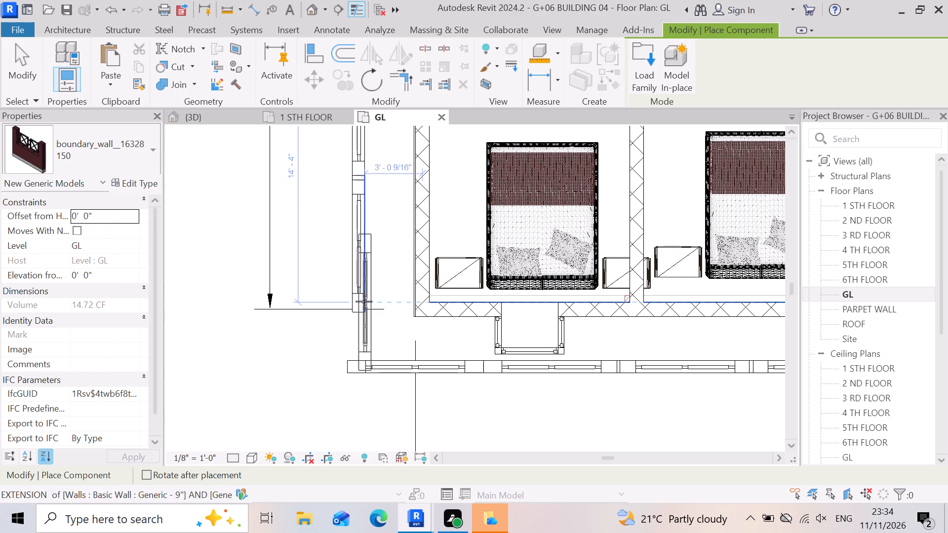
click(363, 302)
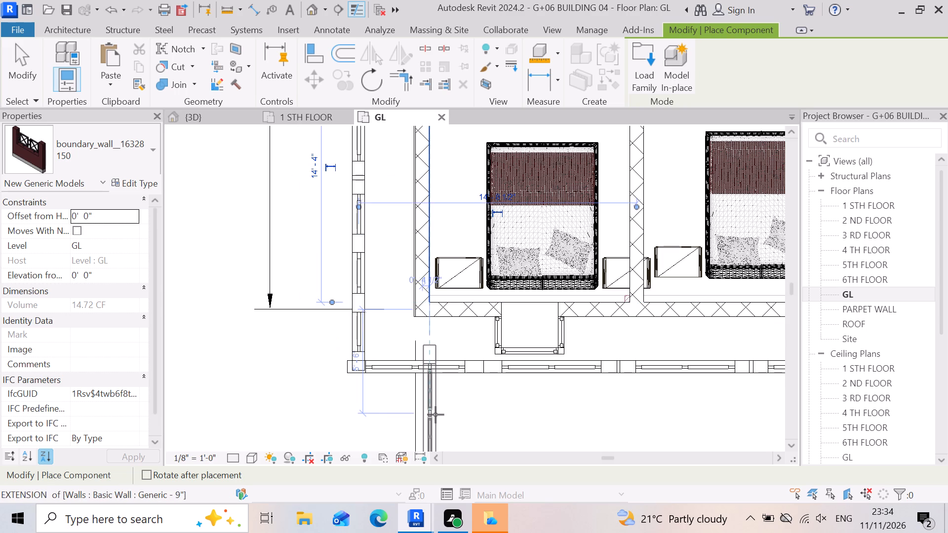
key(Escape)
key(Escape)
Nudge the westernmost segment of the south boundary line east until its end lines up with the west boundary line.
scroll(339, 394, up, 3)
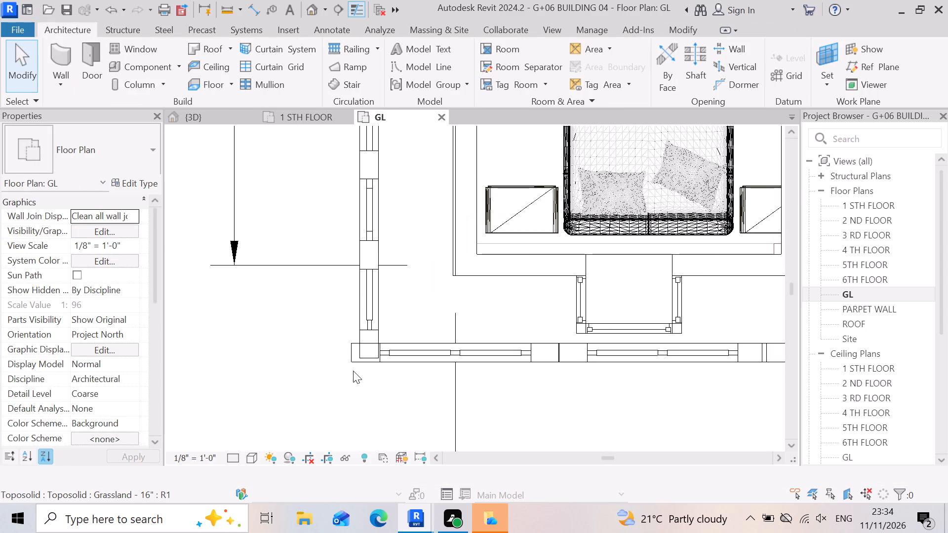
click(352, 349)
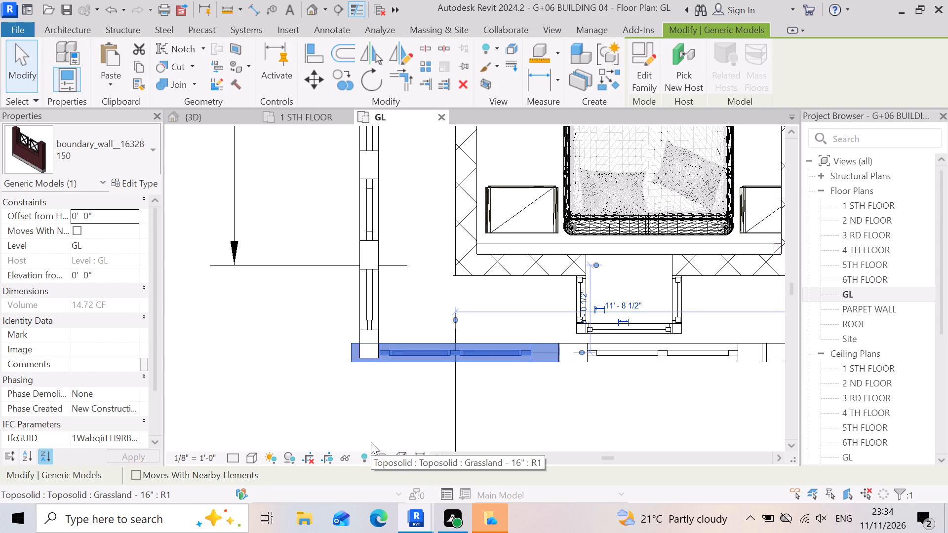
key(Right)
key(Right)
key(Right)
key(Right)
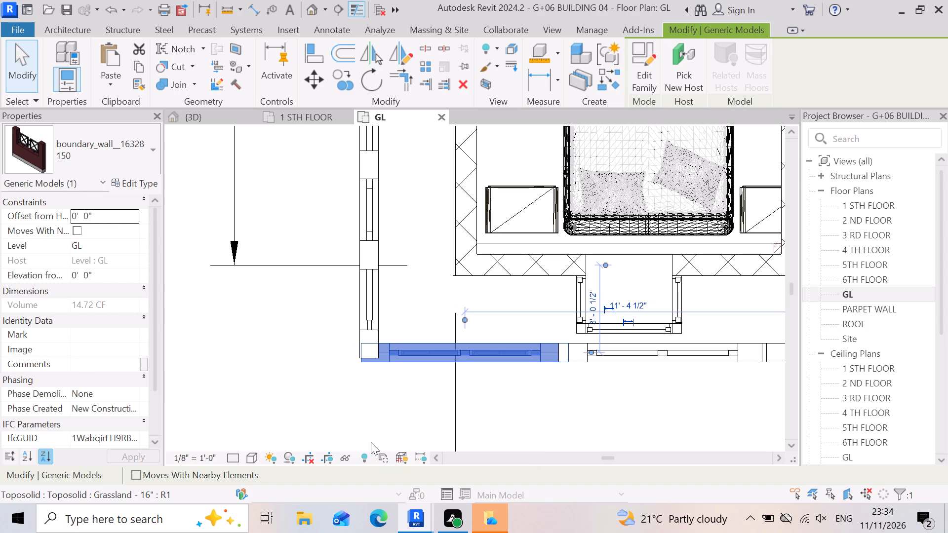
key(Left)
key(Left)
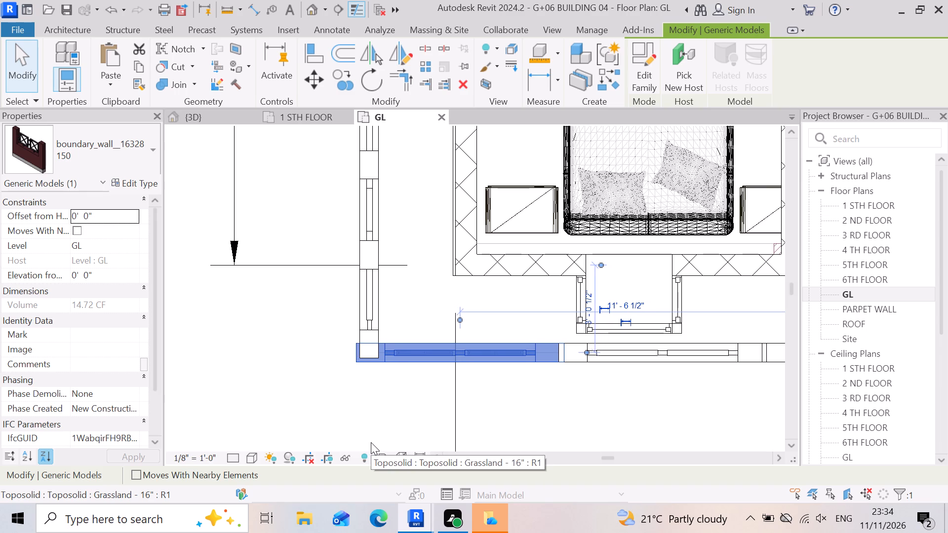
key(Right)
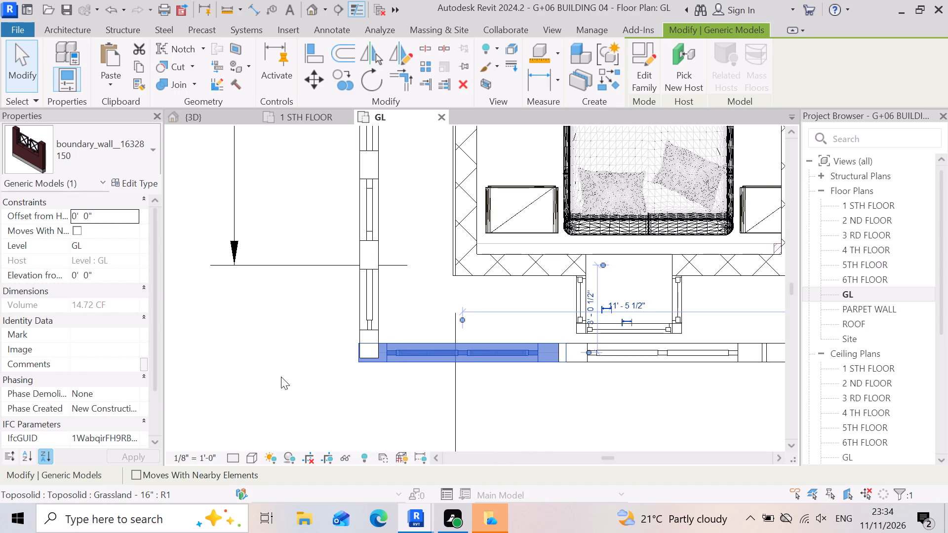
click(281, 374)
scroll(382, 301, down, 12)
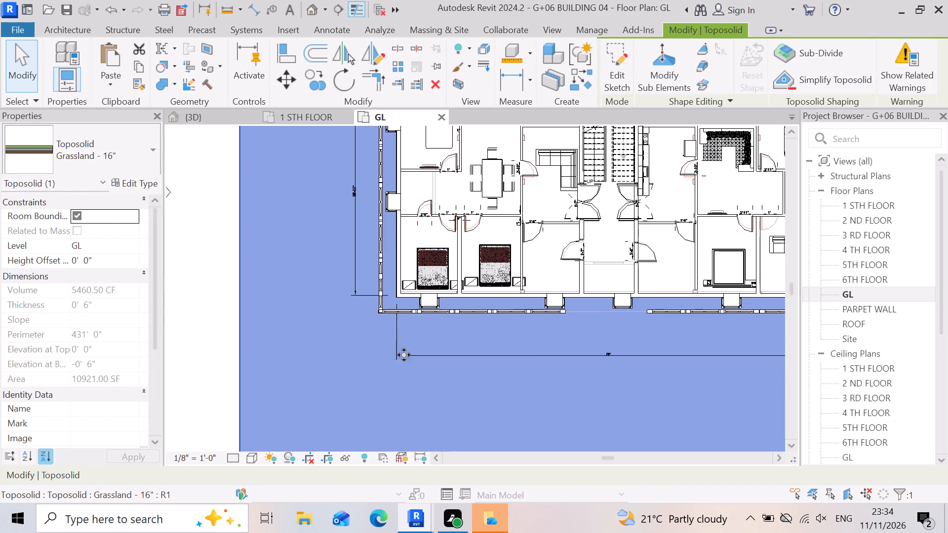
scroll(491, 358, down, 4)
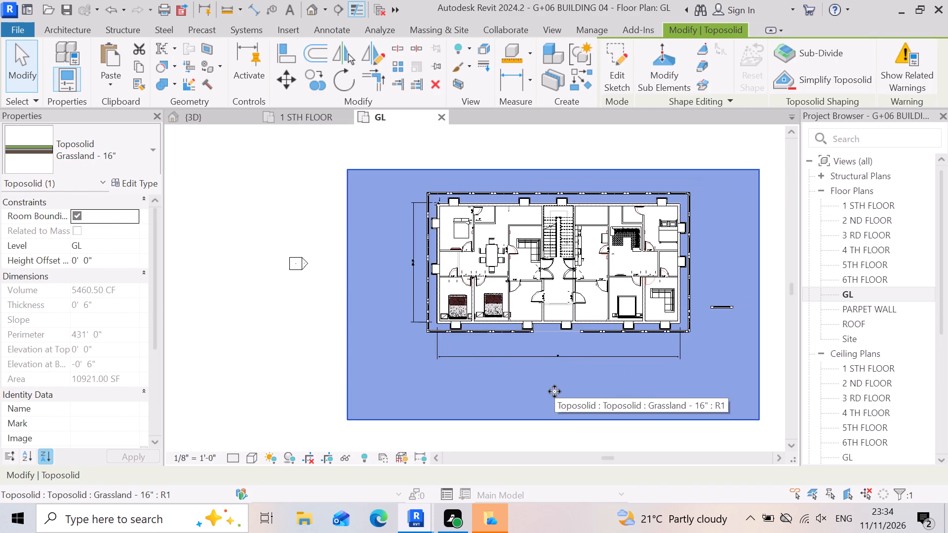
key(Escape)
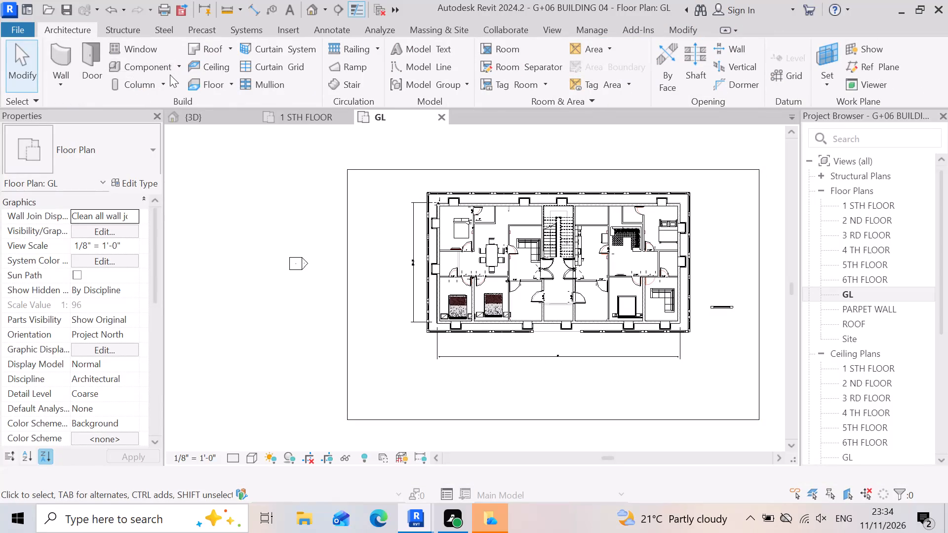
Start placing a component and examine the loadable families in New folder (3) for a gate to suit the boundary wall.
click(177, 70)
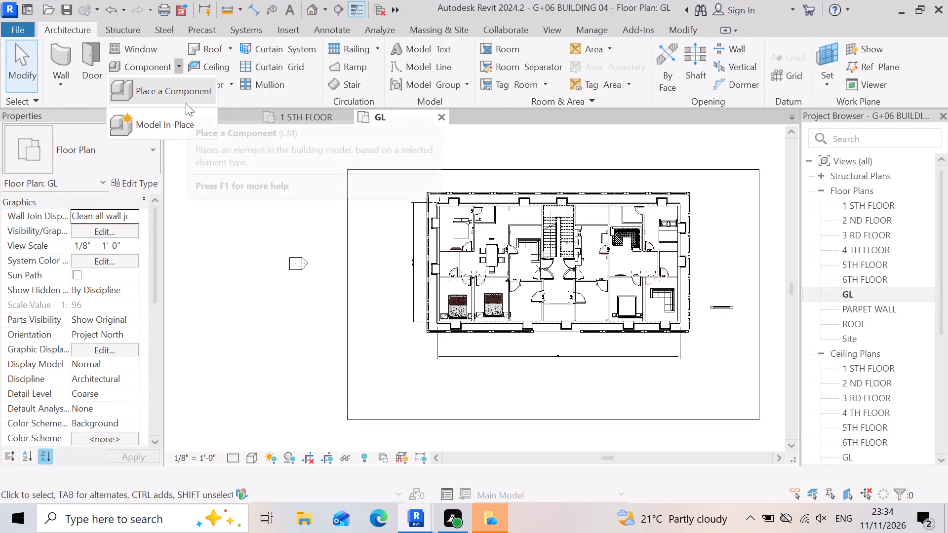
click(186, 103)
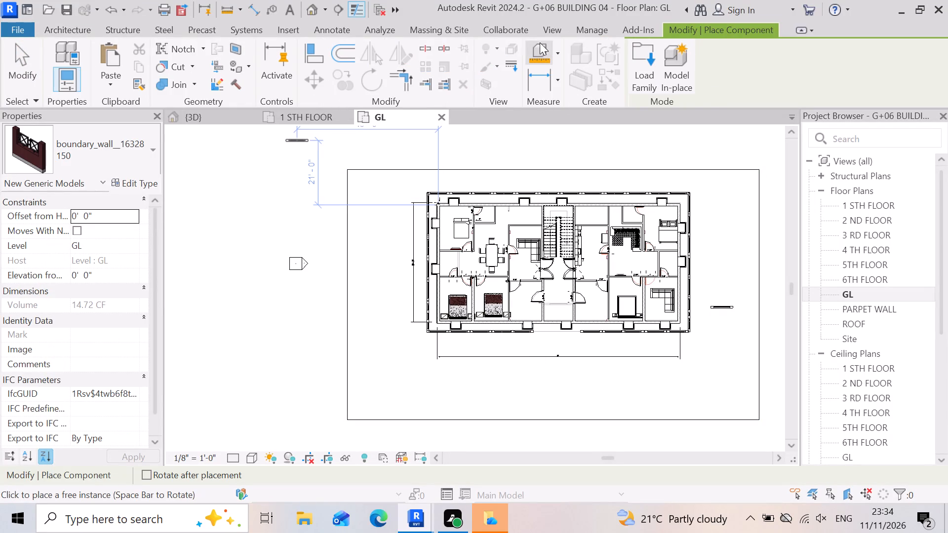
click(632, 51)
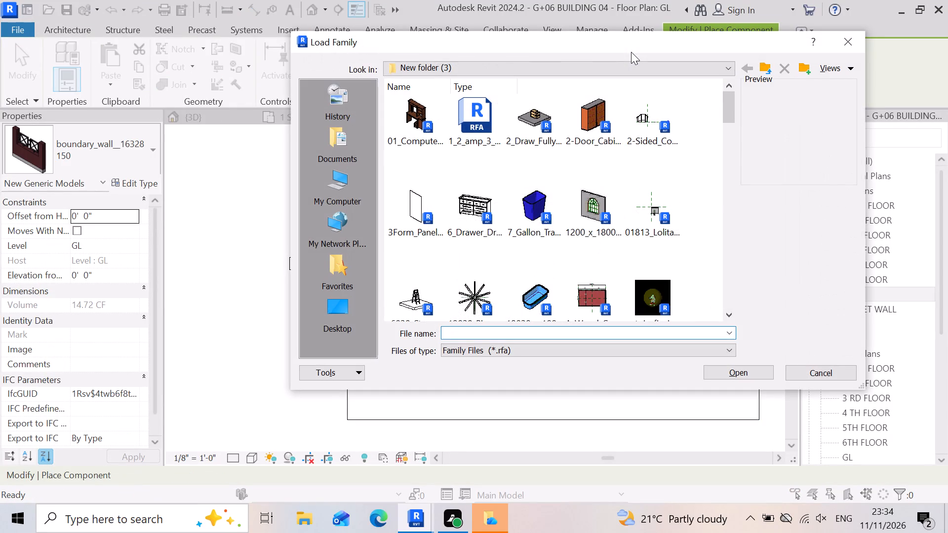
scroll(527, 256, down, 3)
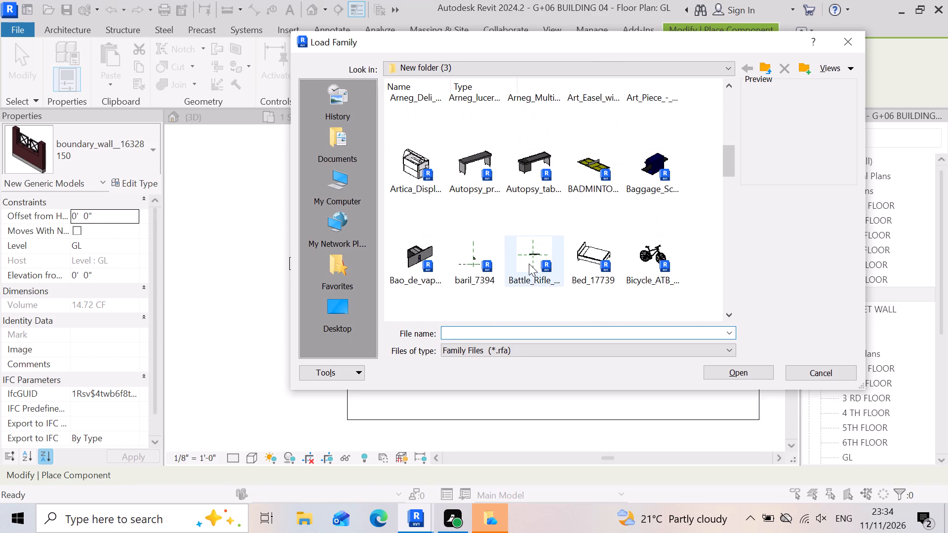
scroll(592, 269, down, 4)
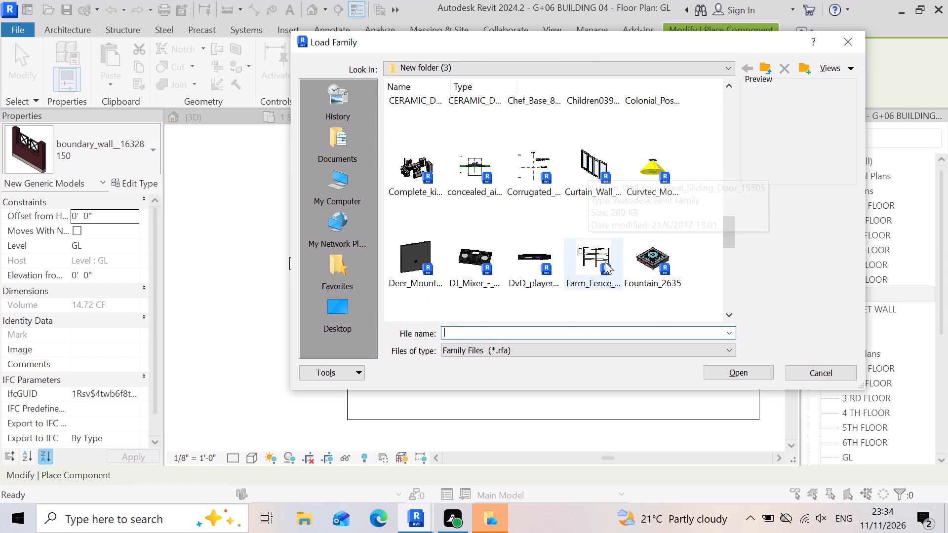
scroll(588, 214, up, 2)
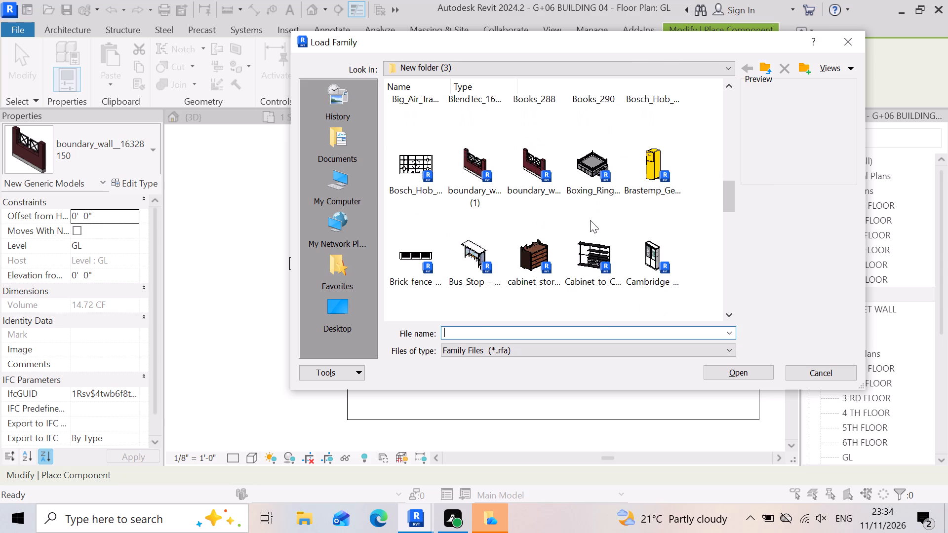
scroll(590, 220, up, 6)
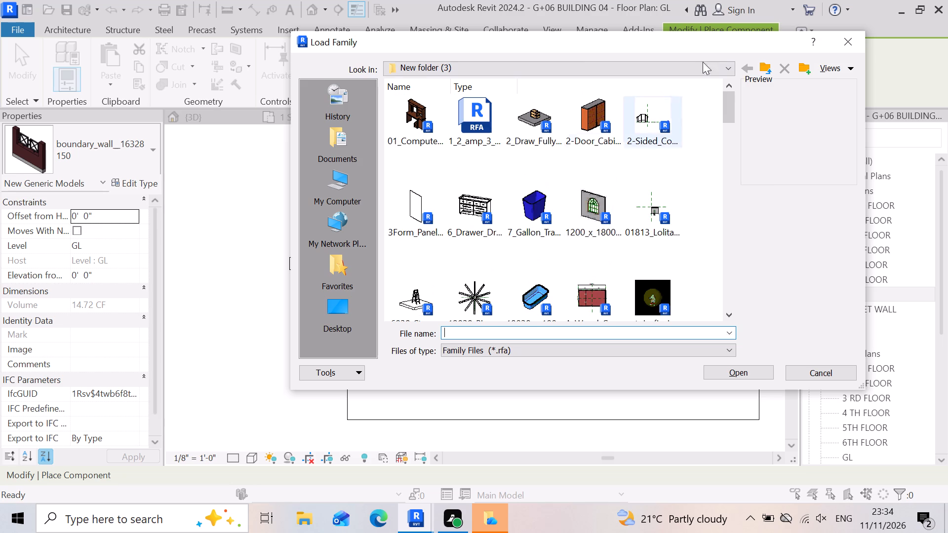
Examine the New folder (2) and wall folders of the SHUBHAM CITY library for a suitable gate family.
click(764, 70)
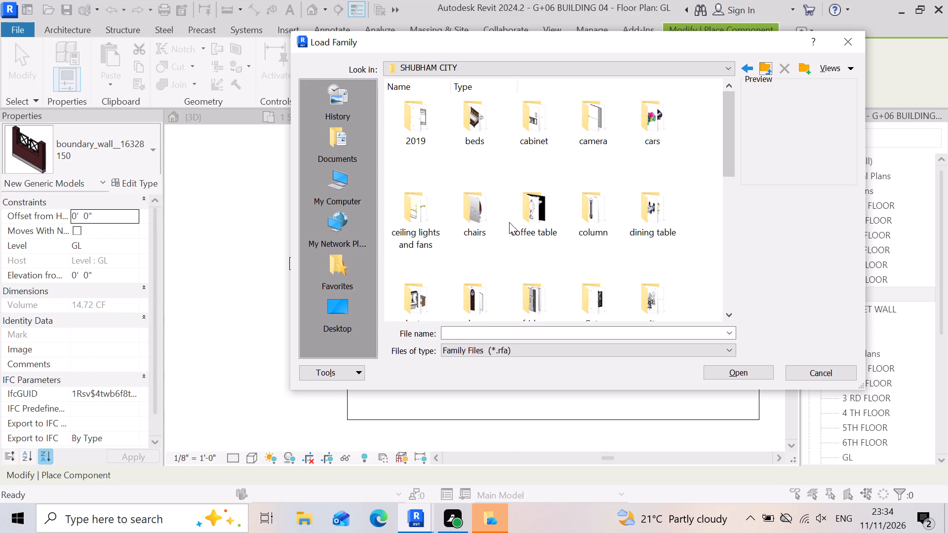
scroll(634, 188, down, 3)
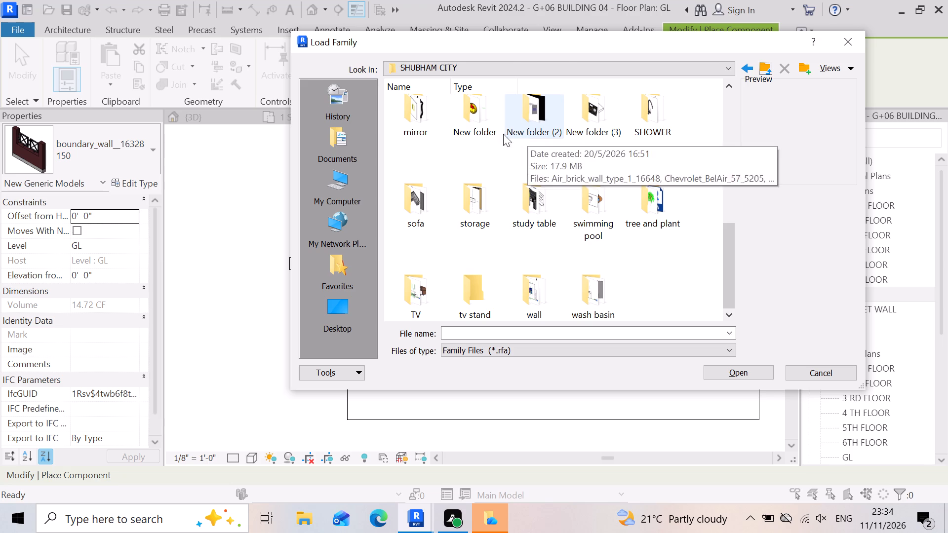
double_click(525, 117)
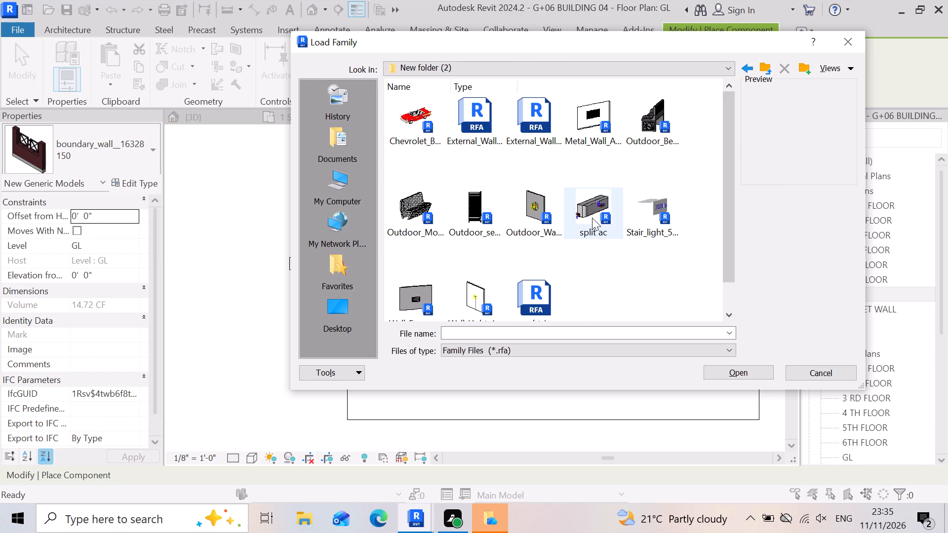
scroll(592, 213, up, 4)
scroll(434, 196, up, 3)
scroll(501, 202, down, 3)
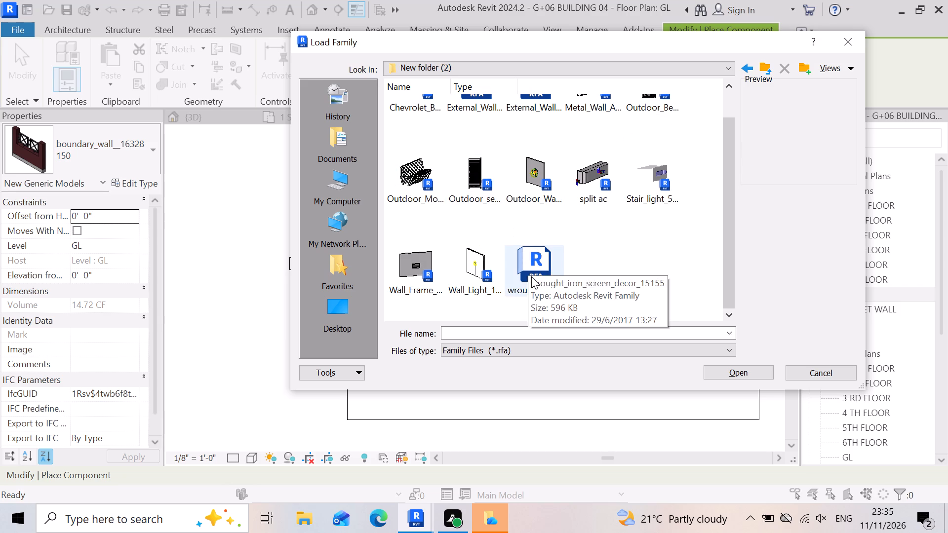
click(760, 68)
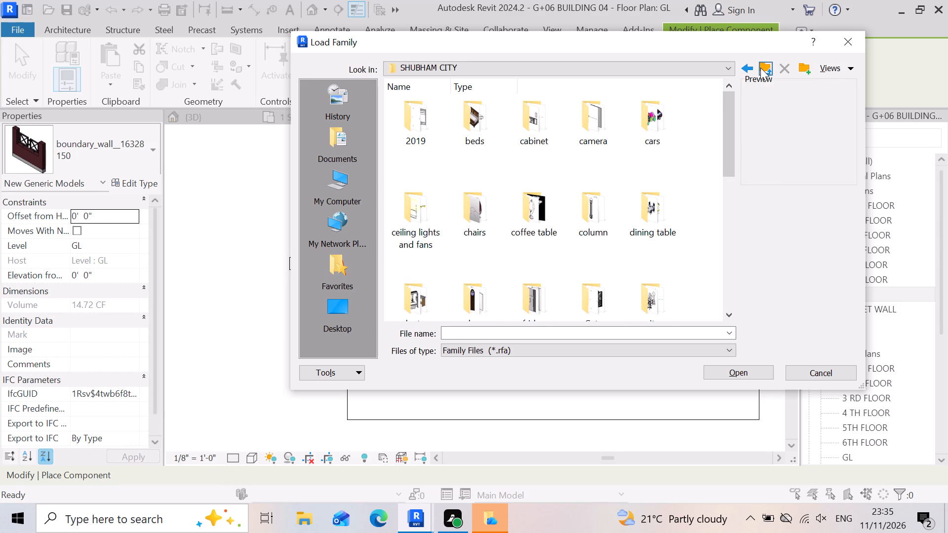
scroll(499, 258, down, 3)
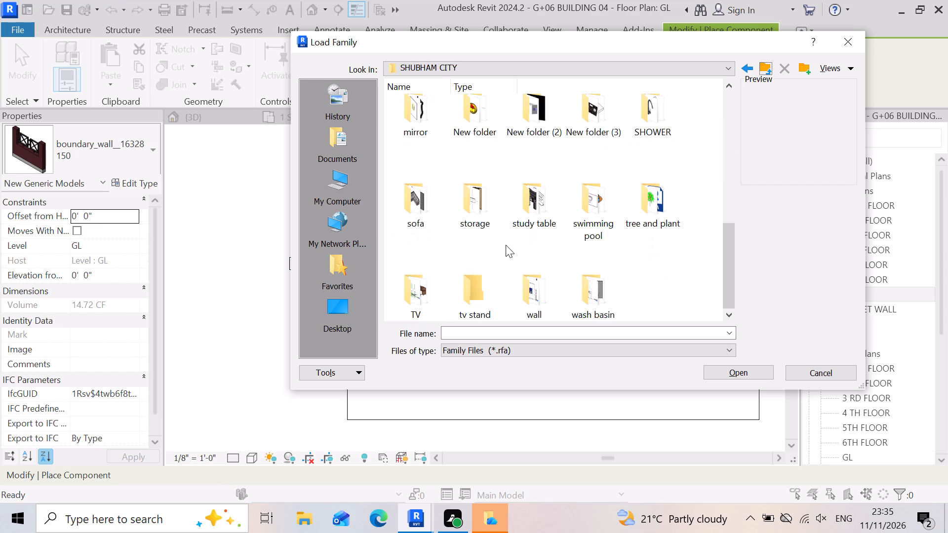
scroll(429, 227, down, 3)
double_click(540, 305)
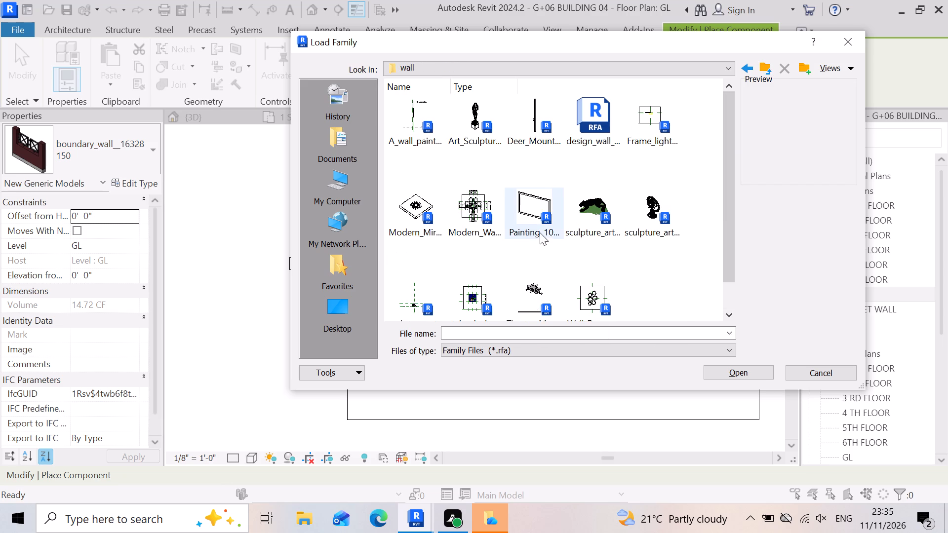
scroll(571, 175, down, 3)
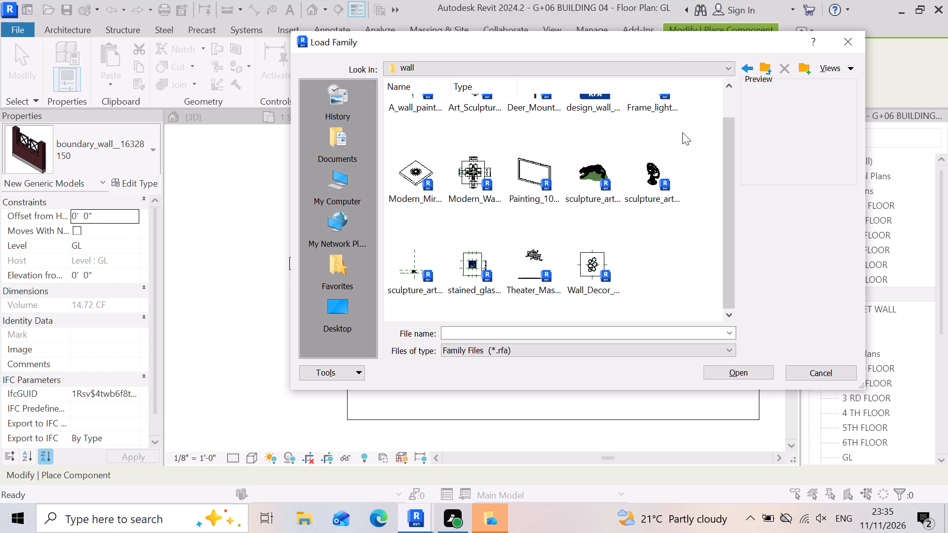
Load the gate_7956.0001 family from the Gate folder of the SHUBHAM CITY library, after previewing the iron double gates.
click(762, 66)
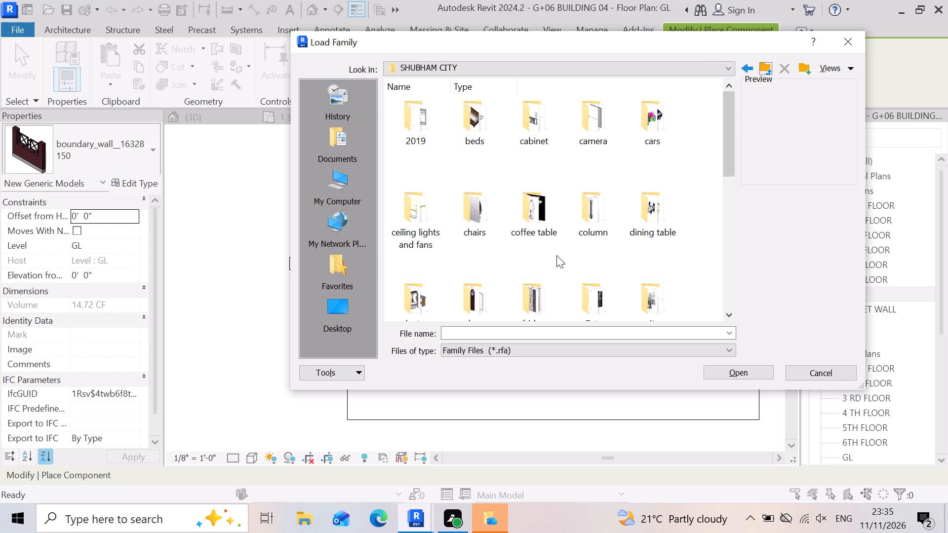
scroll(555, 219, down, 2)
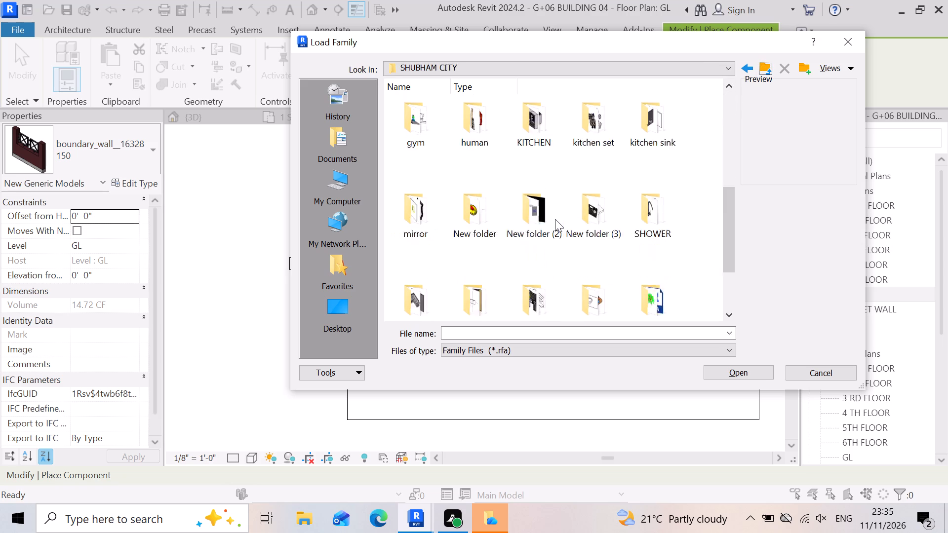
scroll(555, 219, down, 5)
scroll(544, 231, up, 2)
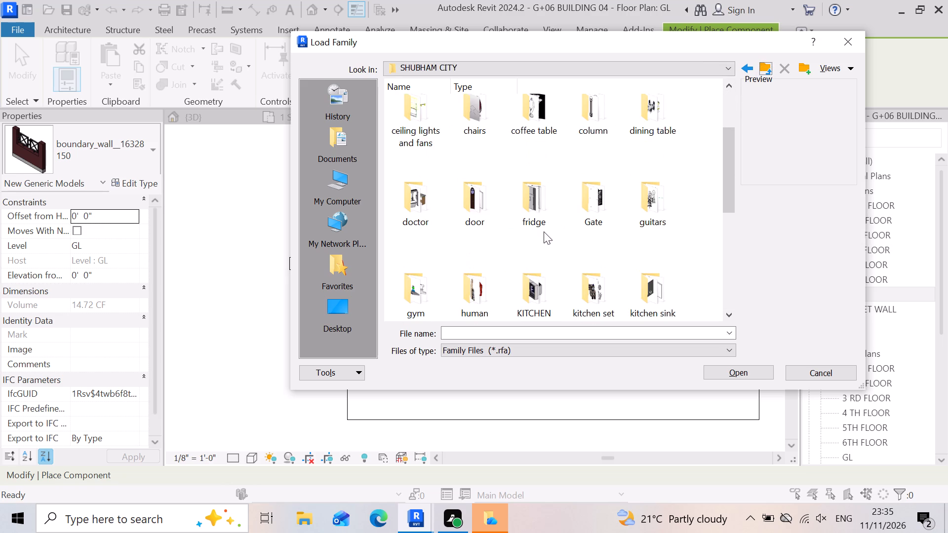
scroll(543, 231, up, 3)
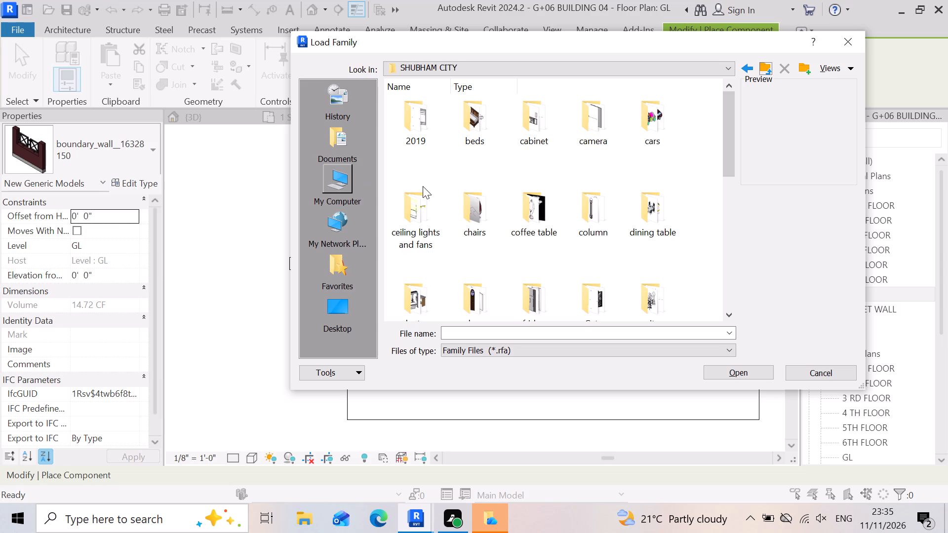
scroll(454, 149, up, 2)
scroll(649, 182, down, 1)
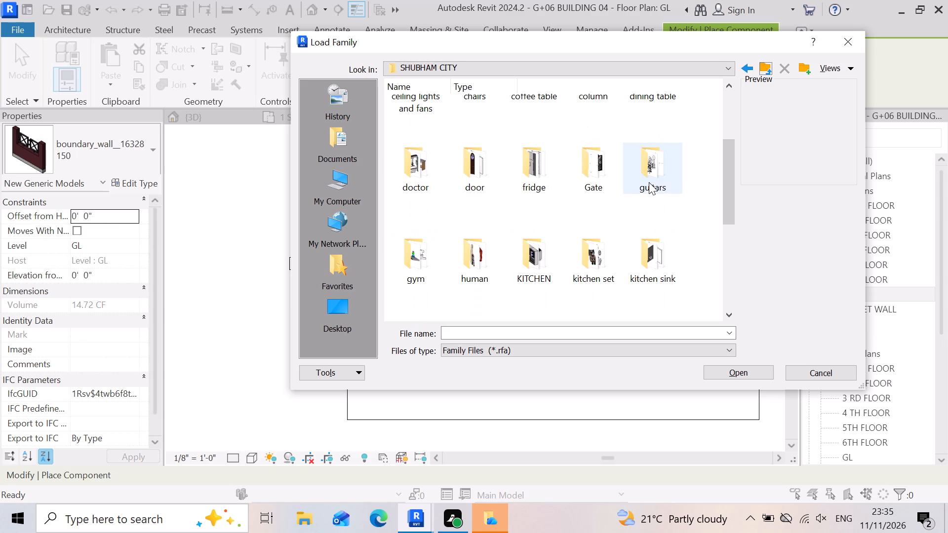
double_click(591, 180)
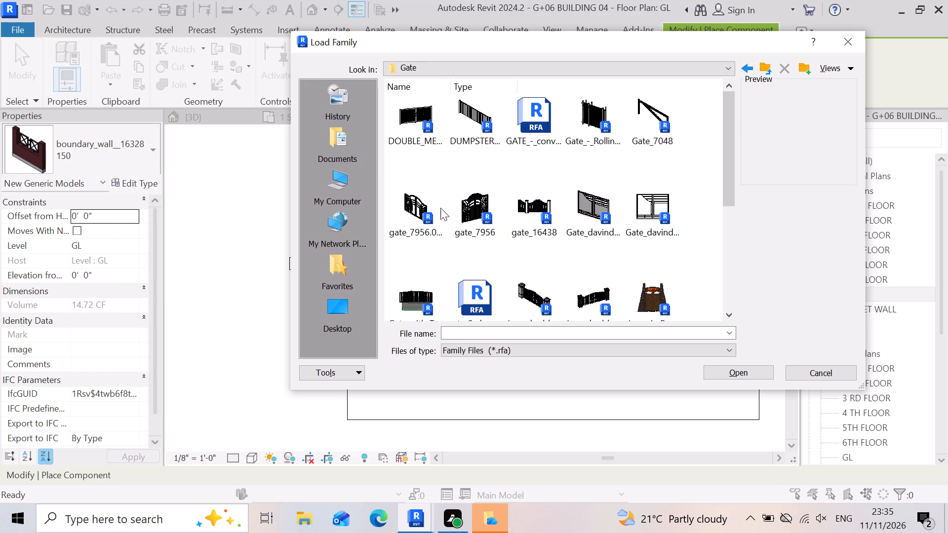
scroll(440, 209, up, 2)
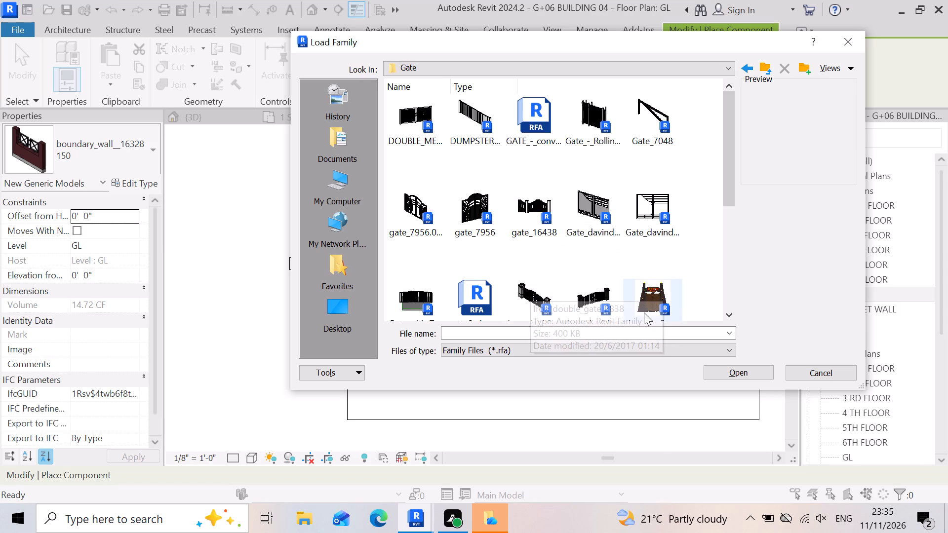
click(597, 295)
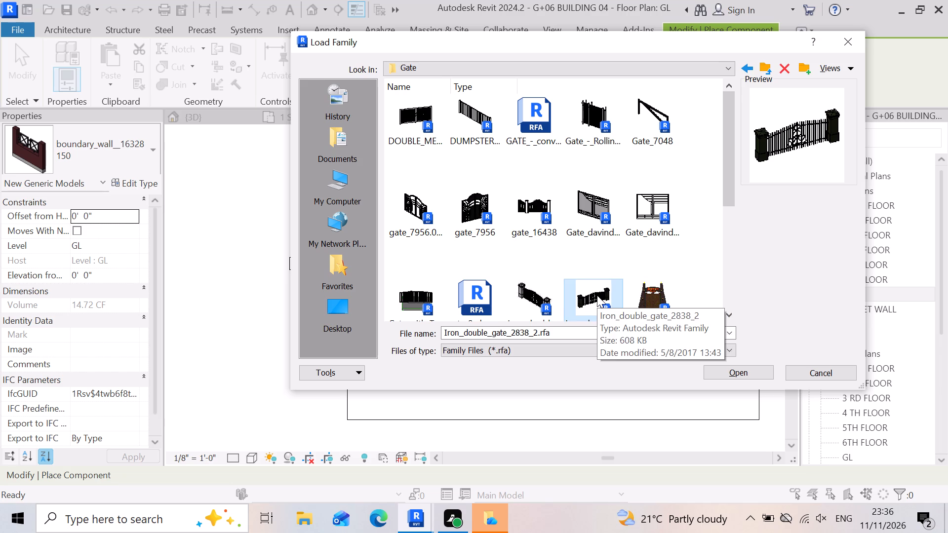
click(545, 303)
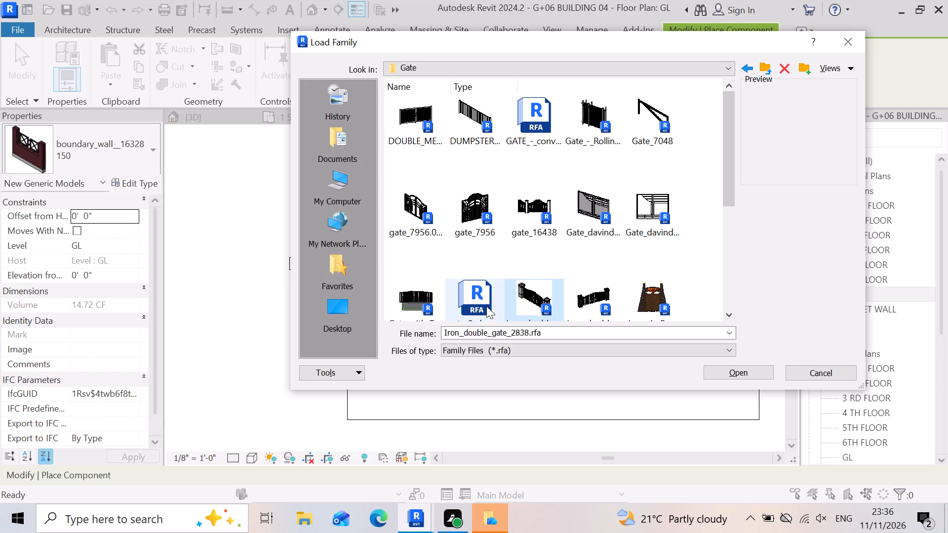
click(406, 205)
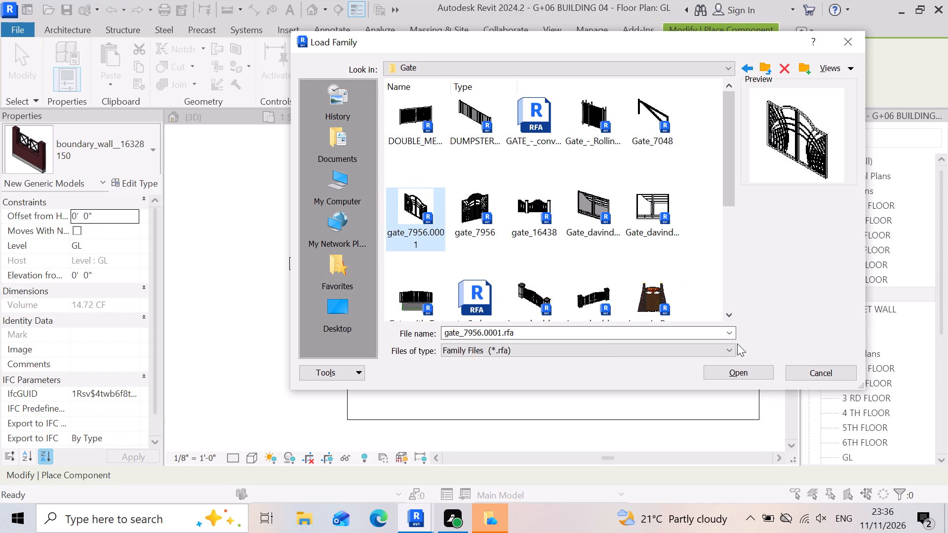
click(736, 371)
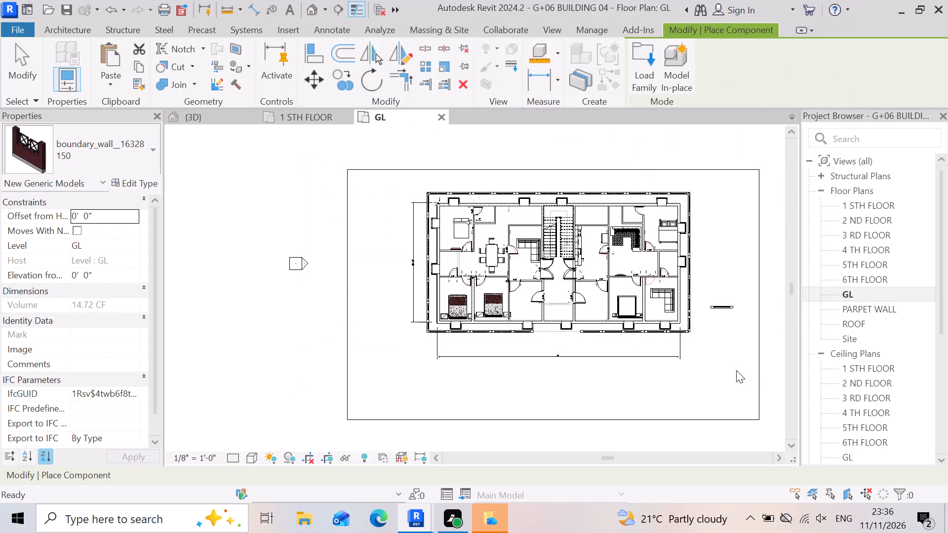
Place the gate_7956.0001 gate in the south boundary opening, in line with the boundary walls and about 3'-0 1/2" from the building wall.
scroll(573, 348, up, 9)
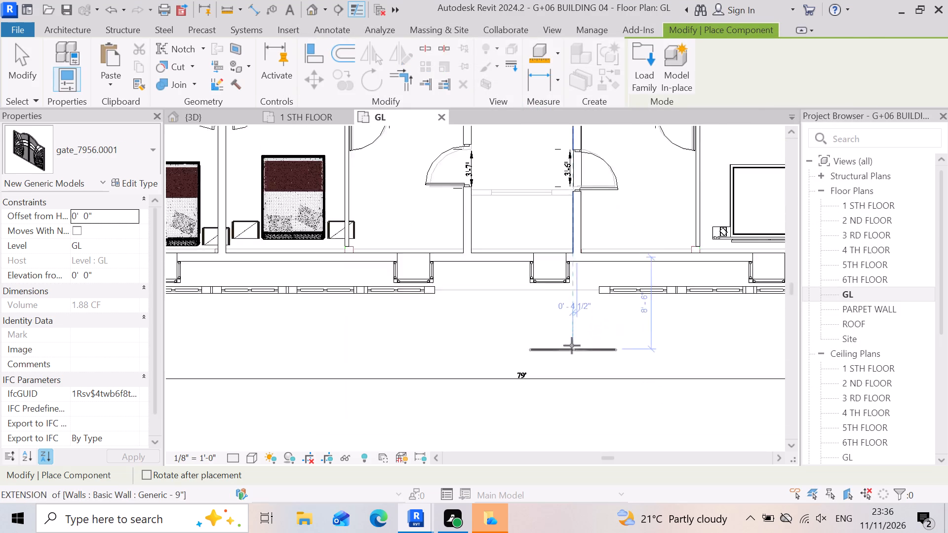
scroll(572, 345, up, 3)
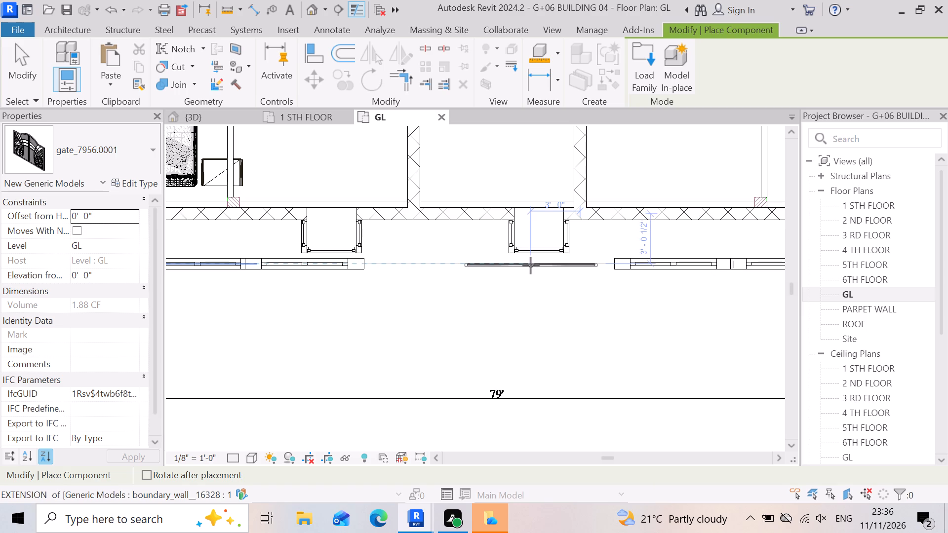
click(529, 265)
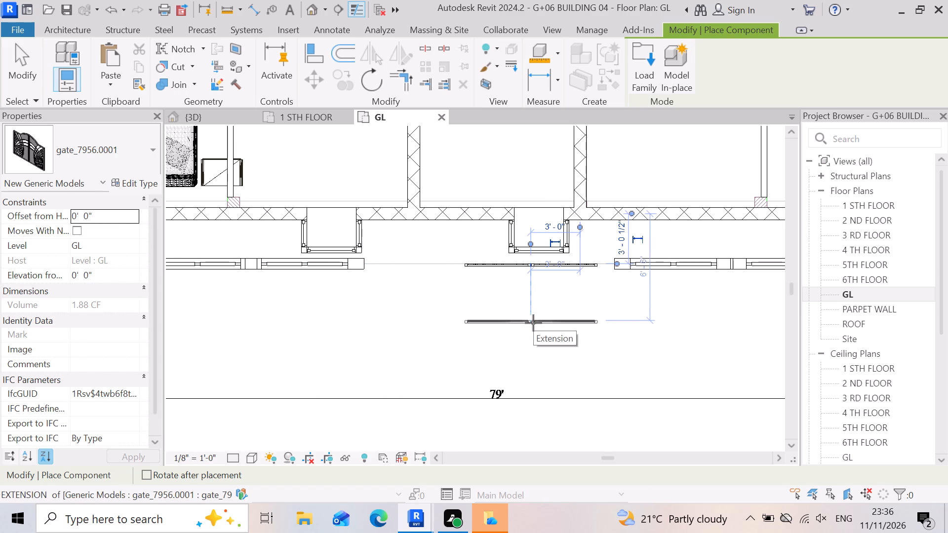
key(Escape)
key(Escape)
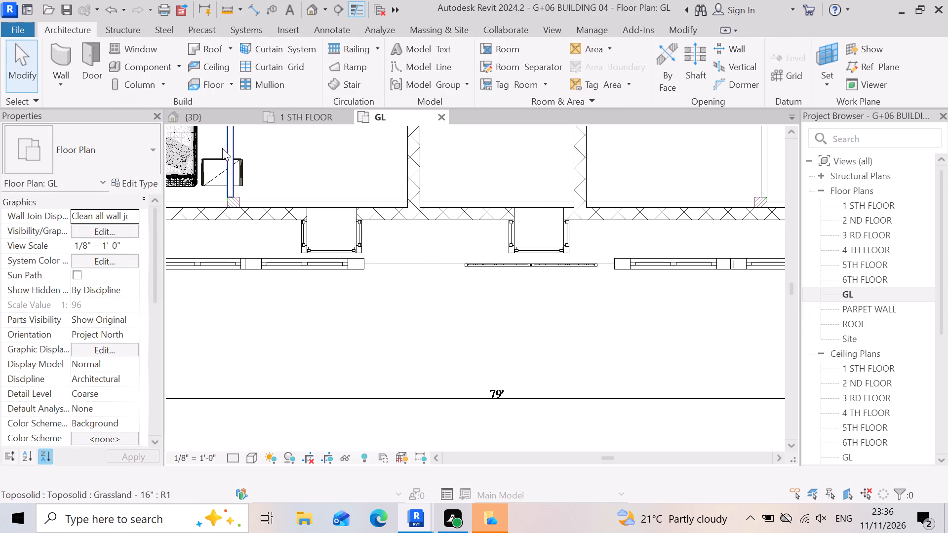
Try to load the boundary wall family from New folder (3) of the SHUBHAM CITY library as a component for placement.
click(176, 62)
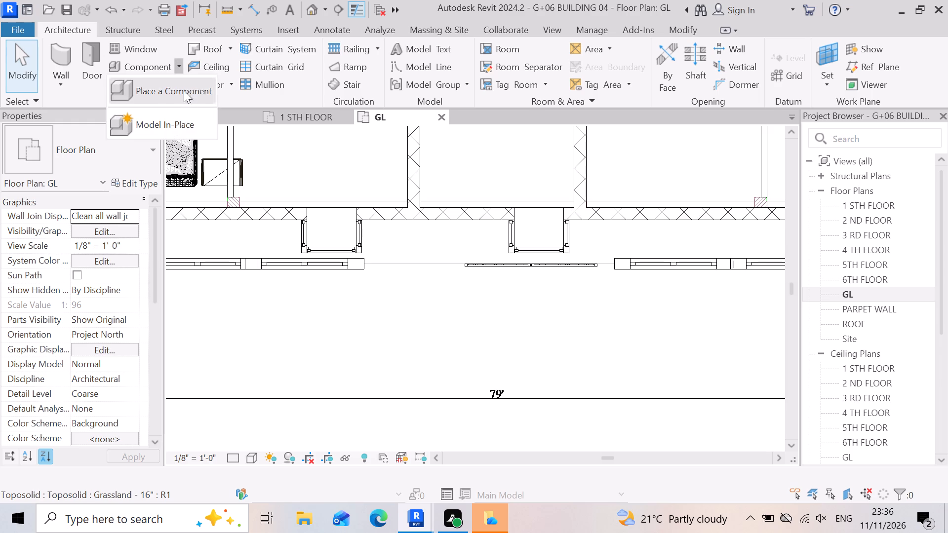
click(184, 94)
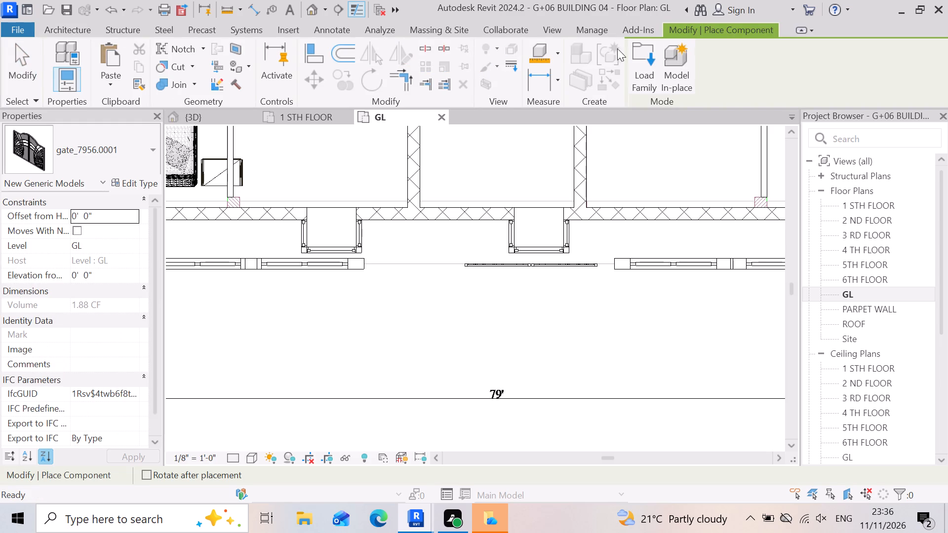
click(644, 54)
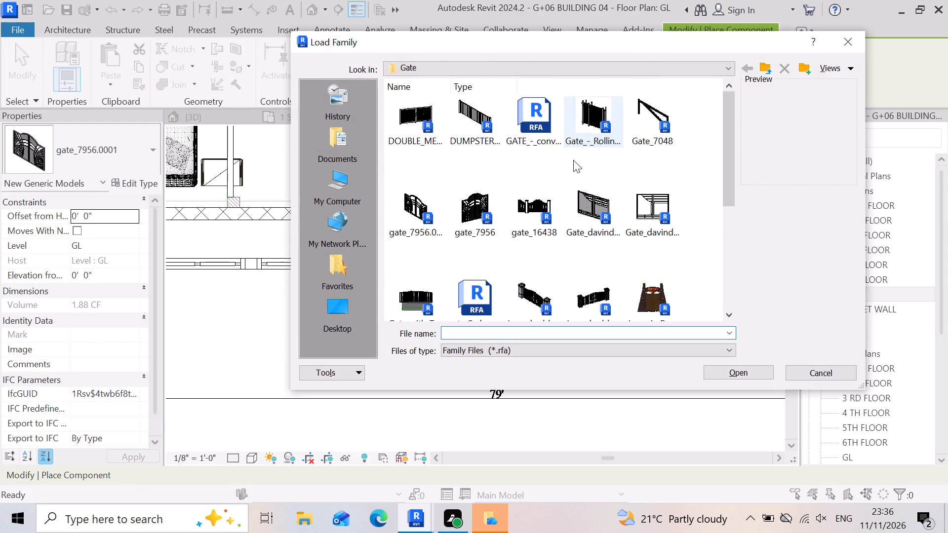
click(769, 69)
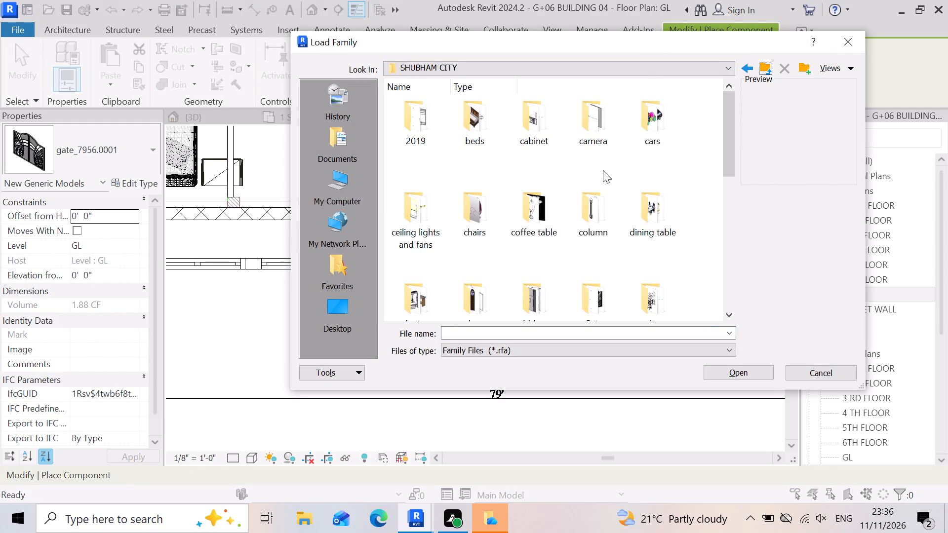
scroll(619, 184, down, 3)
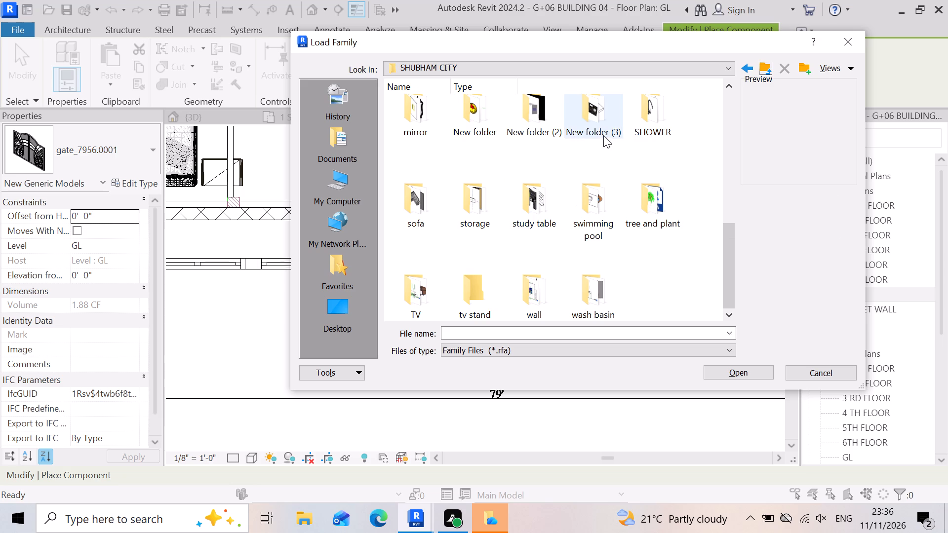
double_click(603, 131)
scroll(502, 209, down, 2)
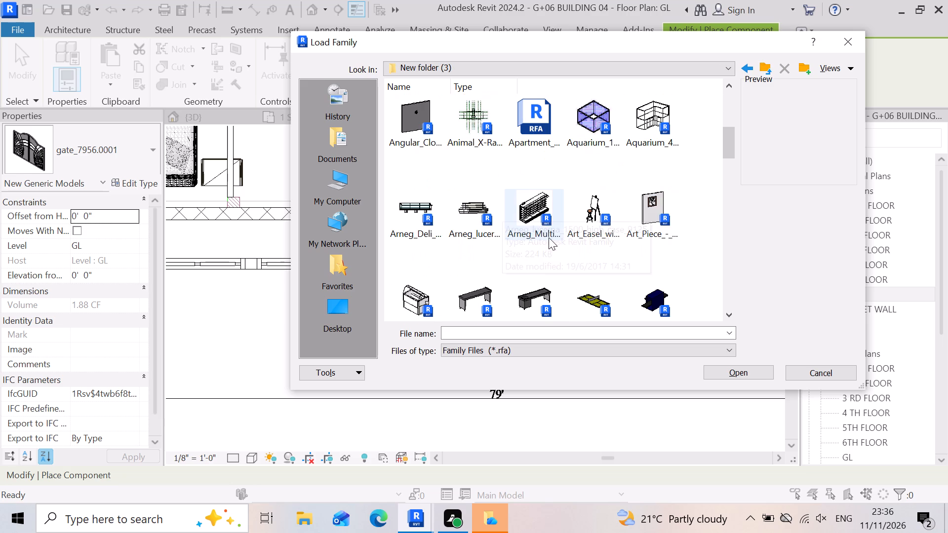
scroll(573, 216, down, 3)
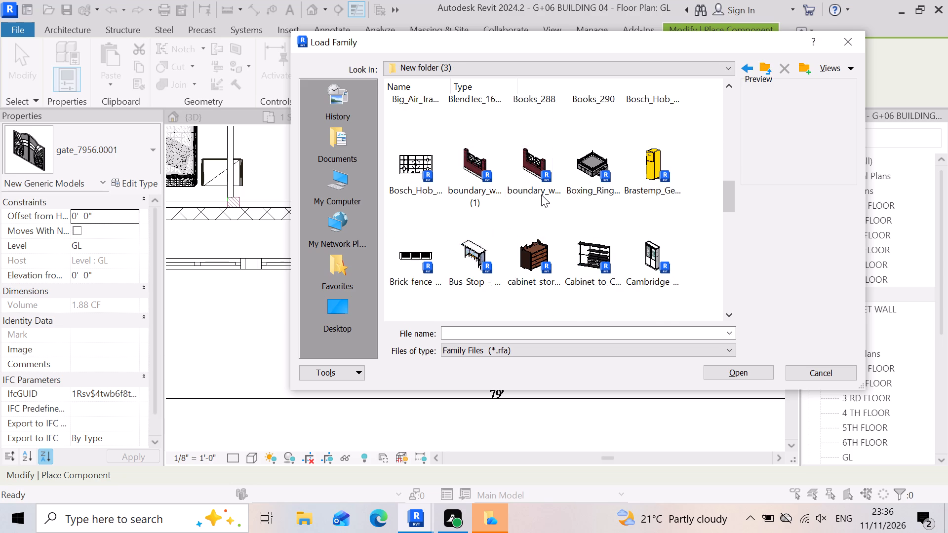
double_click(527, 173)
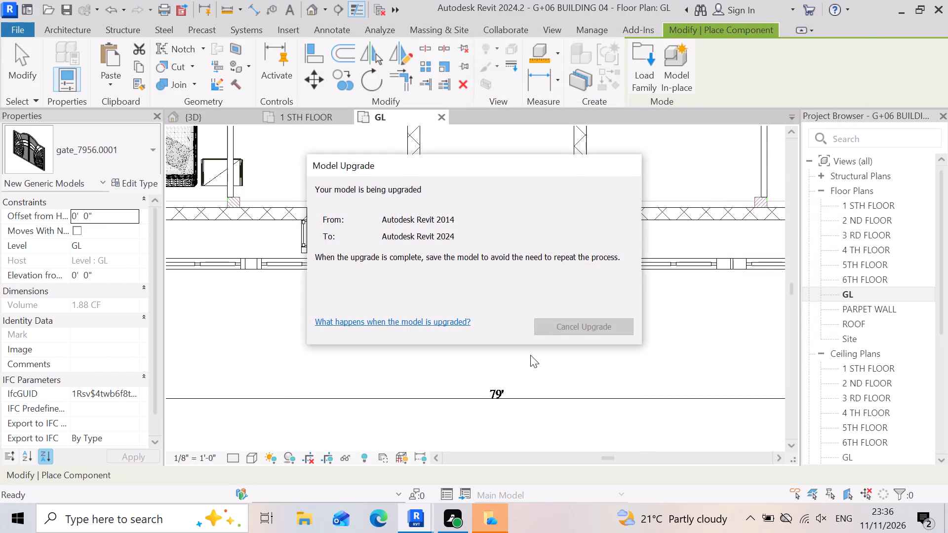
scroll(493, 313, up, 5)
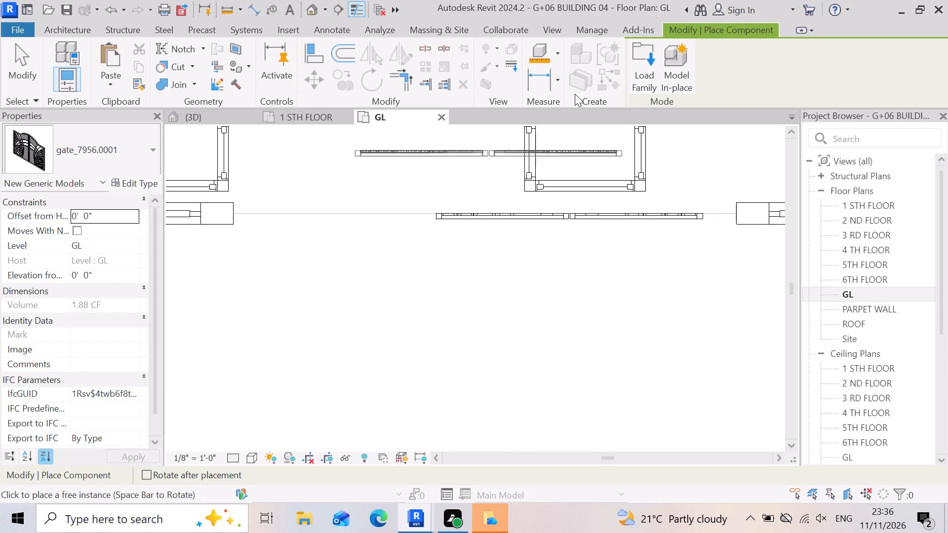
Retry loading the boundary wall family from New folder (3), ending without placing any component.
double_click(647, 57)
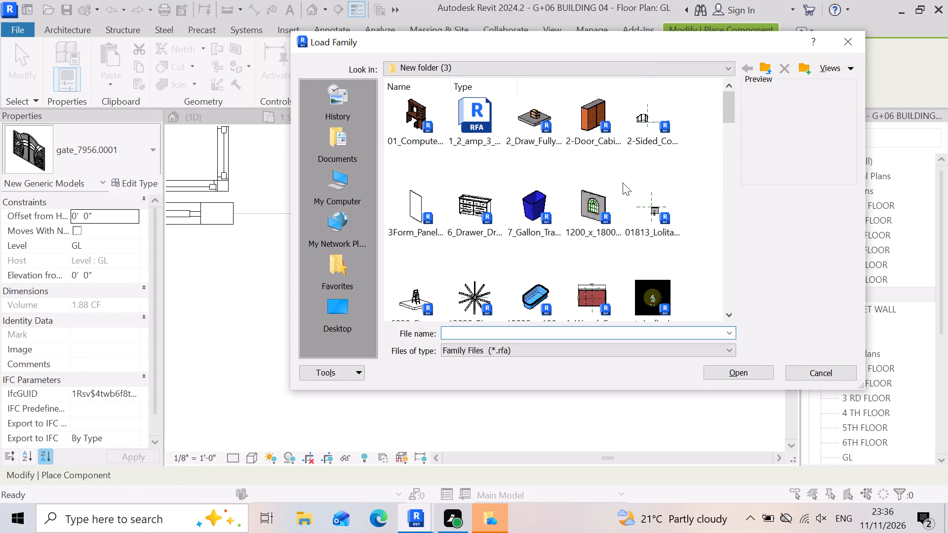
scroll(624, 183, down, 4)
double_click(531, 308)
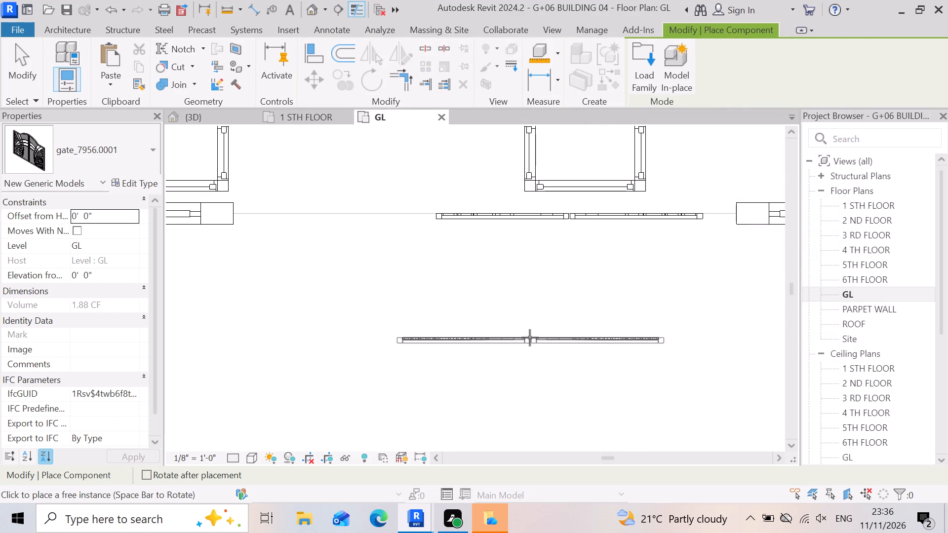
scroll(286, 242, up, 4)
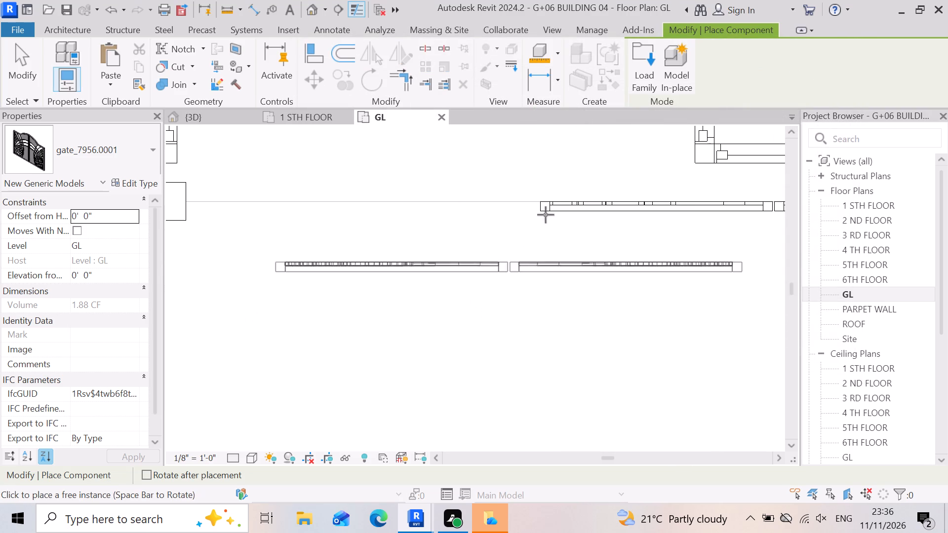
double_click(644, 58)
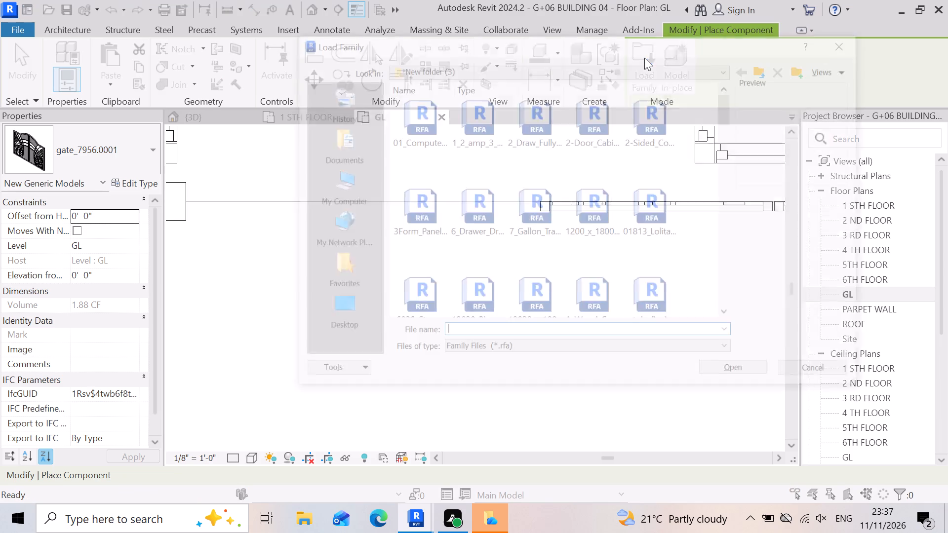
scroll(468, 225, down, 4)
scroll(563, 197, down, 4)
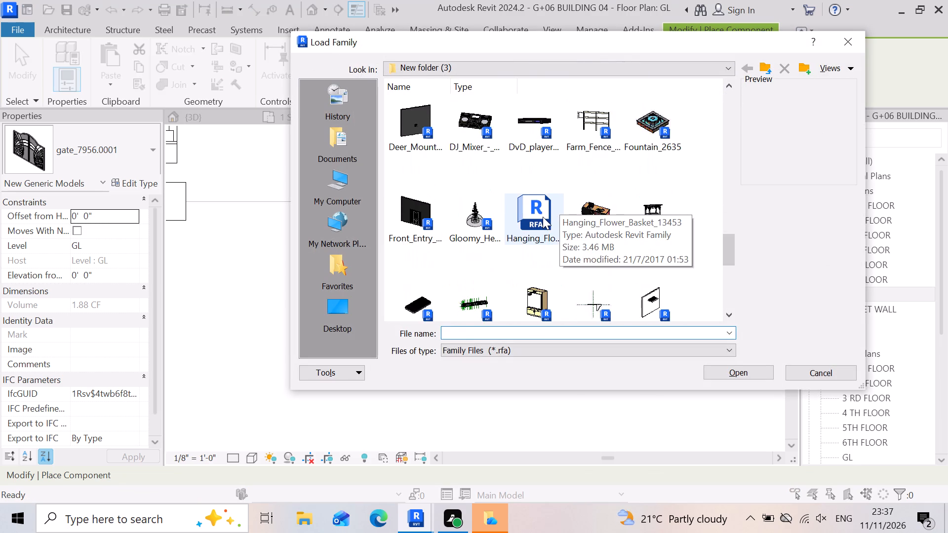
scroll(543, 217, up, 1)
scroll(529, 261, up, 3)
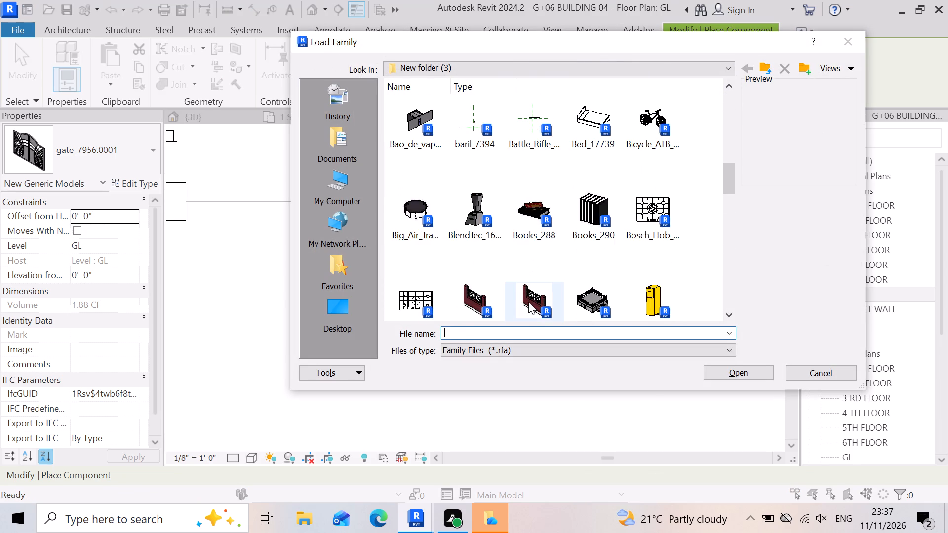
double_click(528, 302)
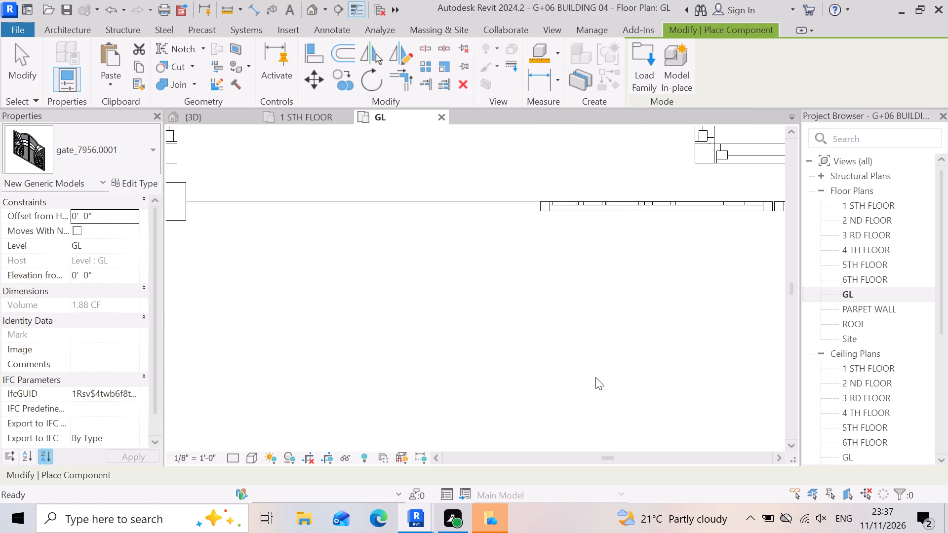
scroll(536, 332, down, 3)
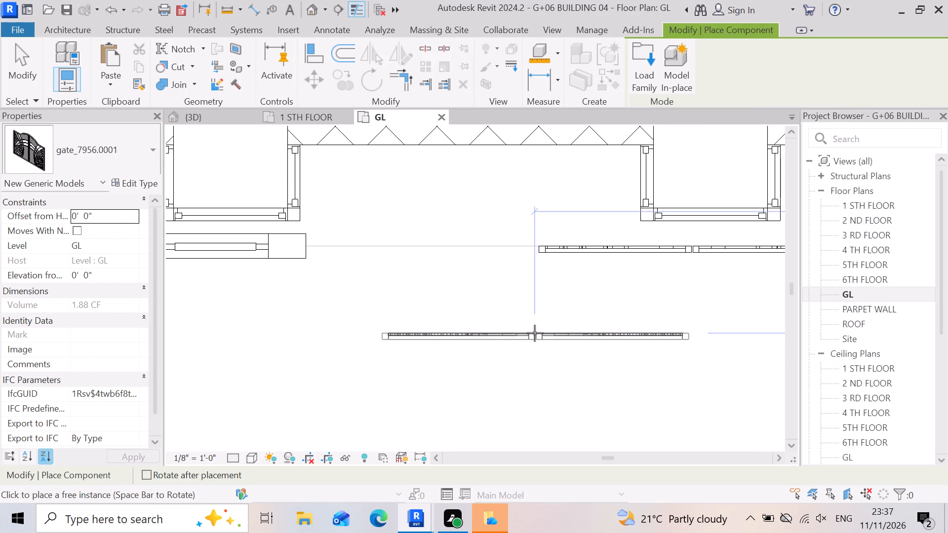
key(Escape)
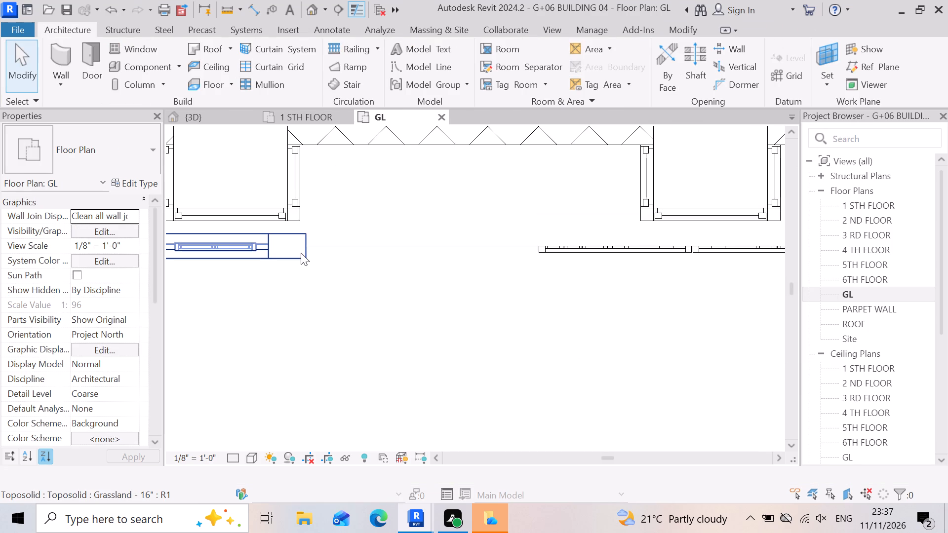
Shift the boundary wall segment on the west side of the south opening east along the boundary line until its end meets the gate.
click(300, 253)
key(Right)
key(Right)
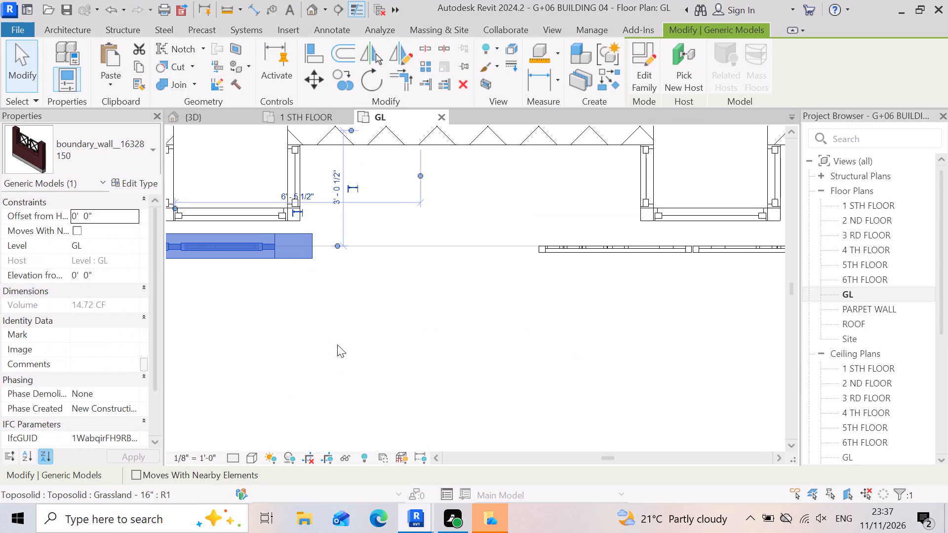
key(Right)
key(Right)
key(Right)
key(Right)
key(Right)
key(Right)
key(Right)
key(Right)
key(Right)
key(Right)
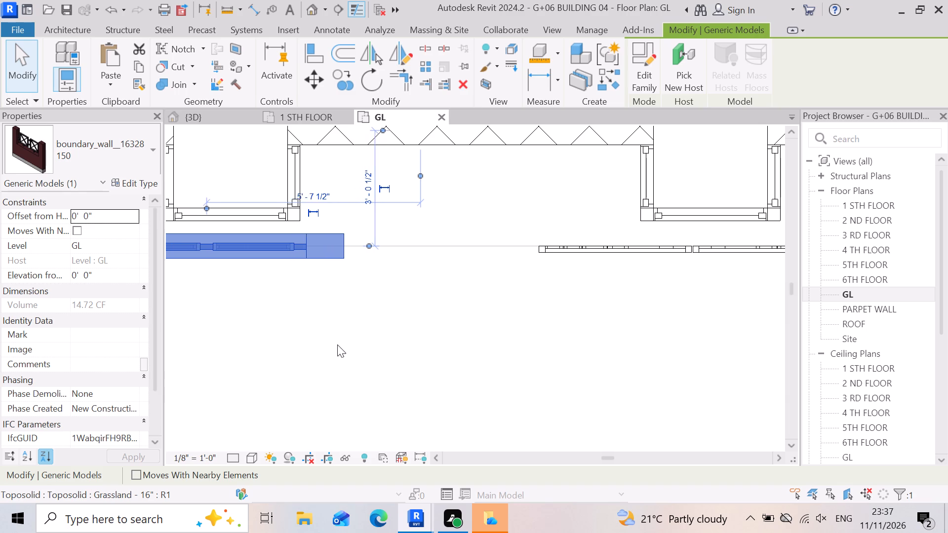
key(Right)
key(Right)
key(Right)
key(Right)
key(Right)
key(Right)
key(Right)
key(Right)
key(Right)
key(Right)
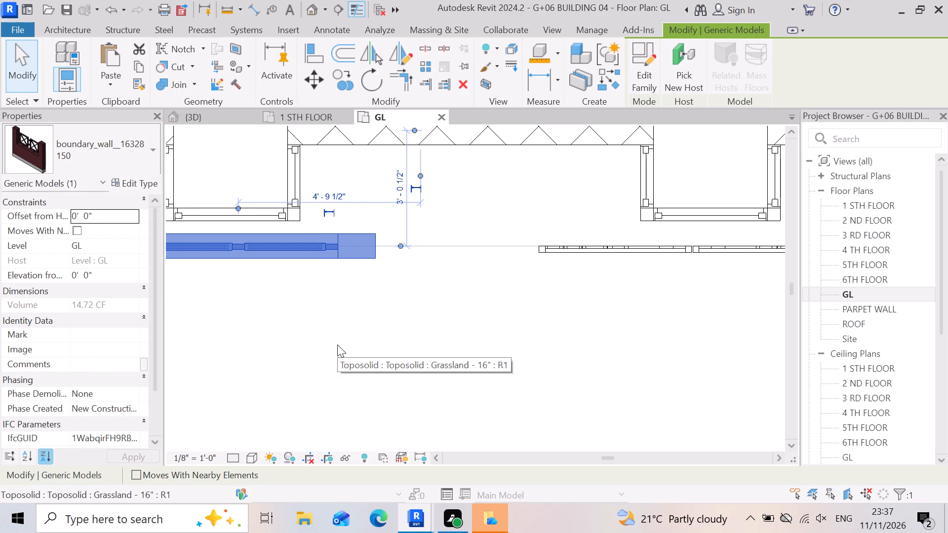
key(Right)
key(Right)
key(Right)
key(Right)
key(Right)
key(Right)
key(Right)
key(Right)
key(Right)
key(Right)
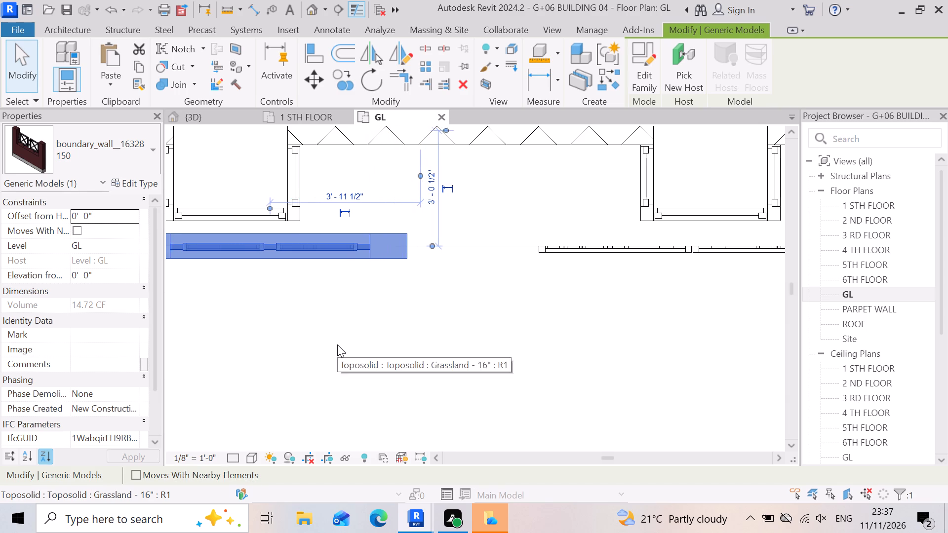
key(Right)
key(Right)
key(Right)
key(Right)
key(Right)
key(Right)
key(Right)
key(Right)
key(Right)
key(Right)
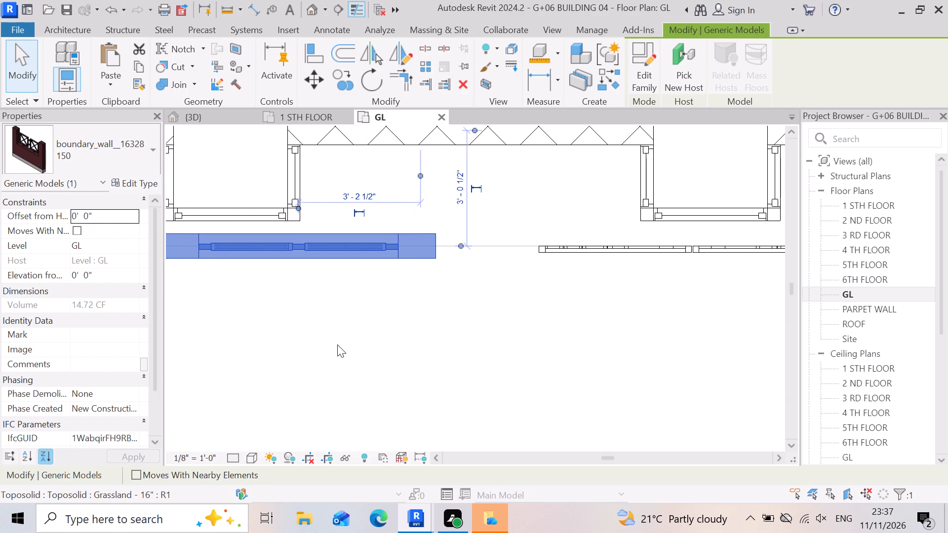
key(Right)
key(Right)
key(Right)
key(Right)
key(Right)
key(Right)
key(Right)
key(Right)
key(Right)
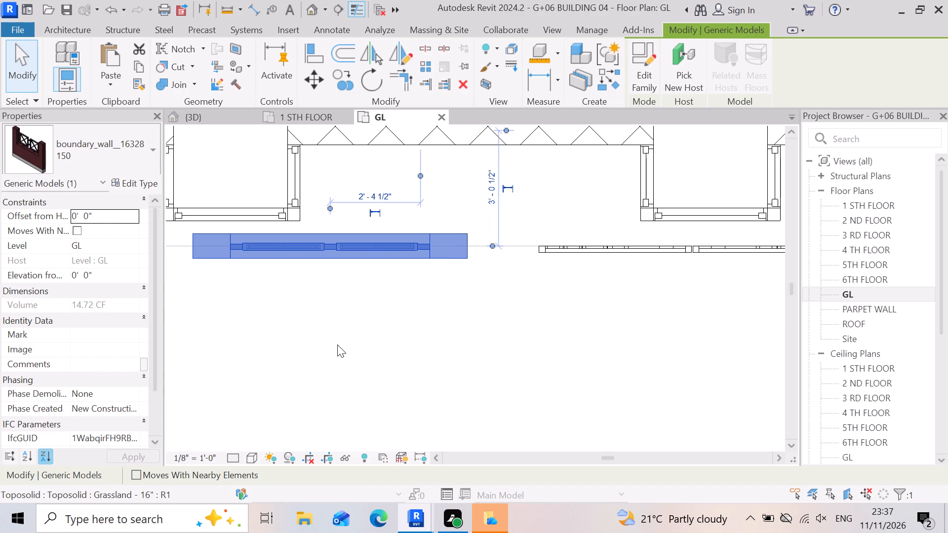
key(Right)
key(Right)
key(Right)
key(Right)
key(Right)
key(Right)
key(Right)
key(Right)
key(Right)
key(Right)
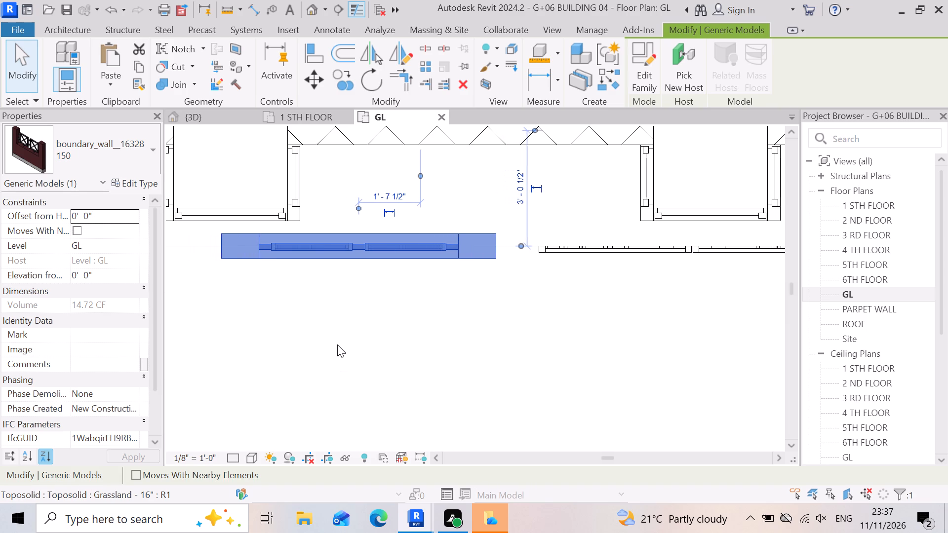
key(Right)
key(Right)
key(Right)
key(Right)
key(Right)
key(Right)
key(Right)
key(Right)
key(Right)
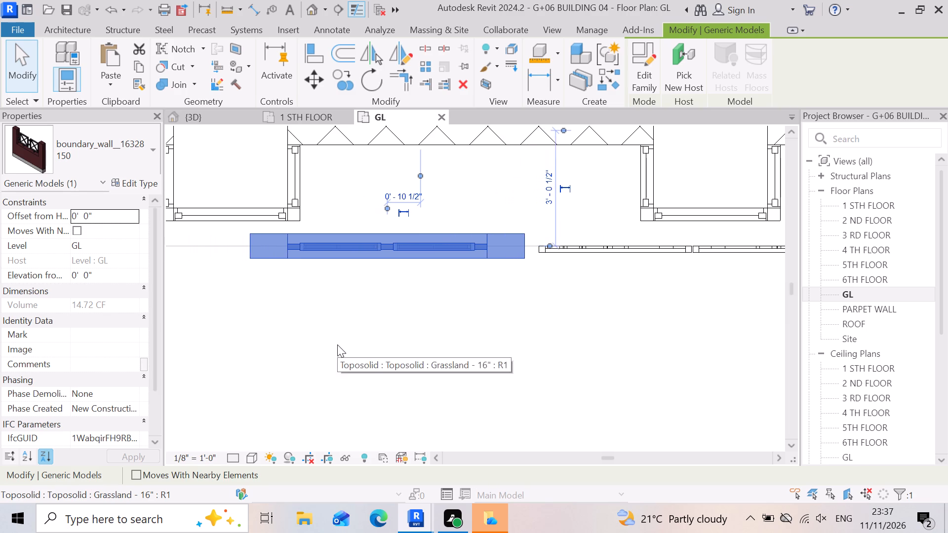
key(Right)
key(Right)
key(Right)
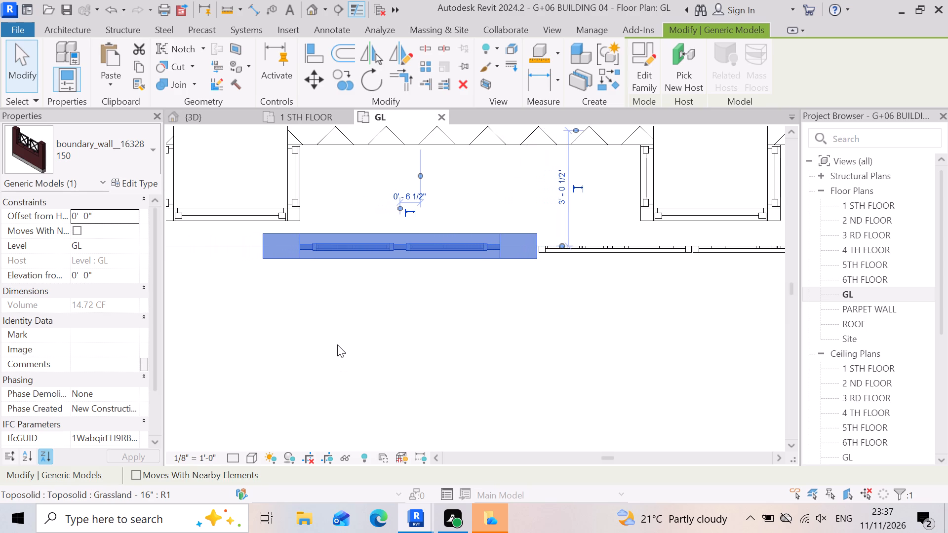
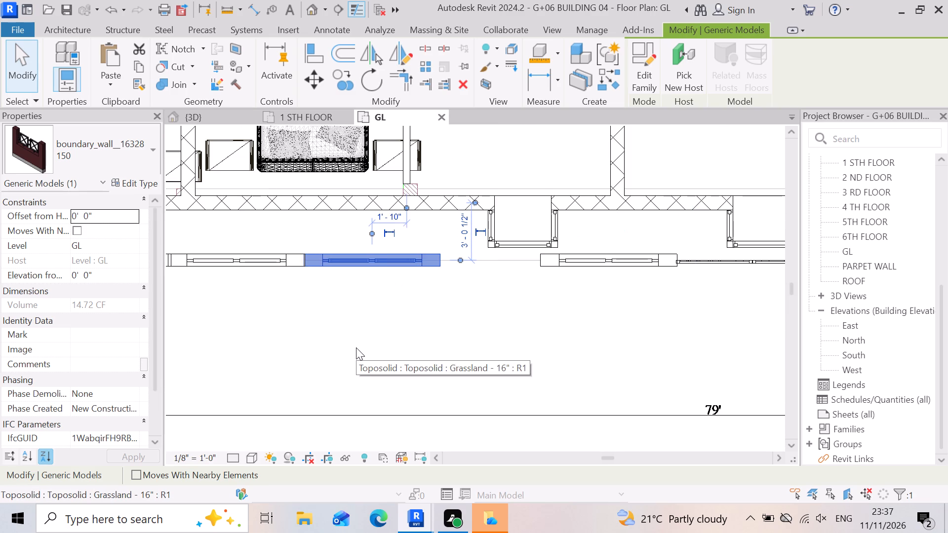
Shift the second boundary wall segment west of the gate east along the boundary line until it meets the segment beside the gate.
key(Right)
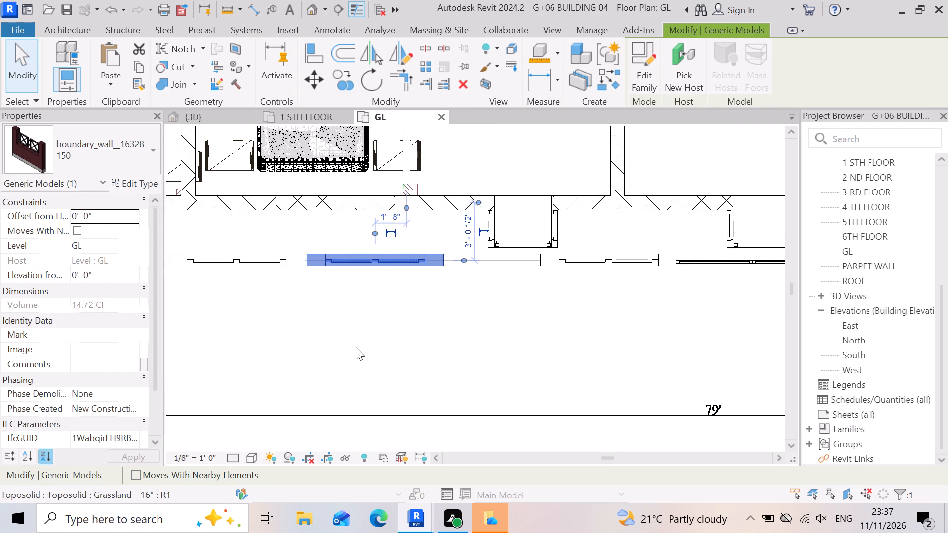
key(Right)
key(Right)
key(Right)
key(Right)
key(Right)
key(Right)
key(Right)
key(Right)
key(Right)
key(Right)
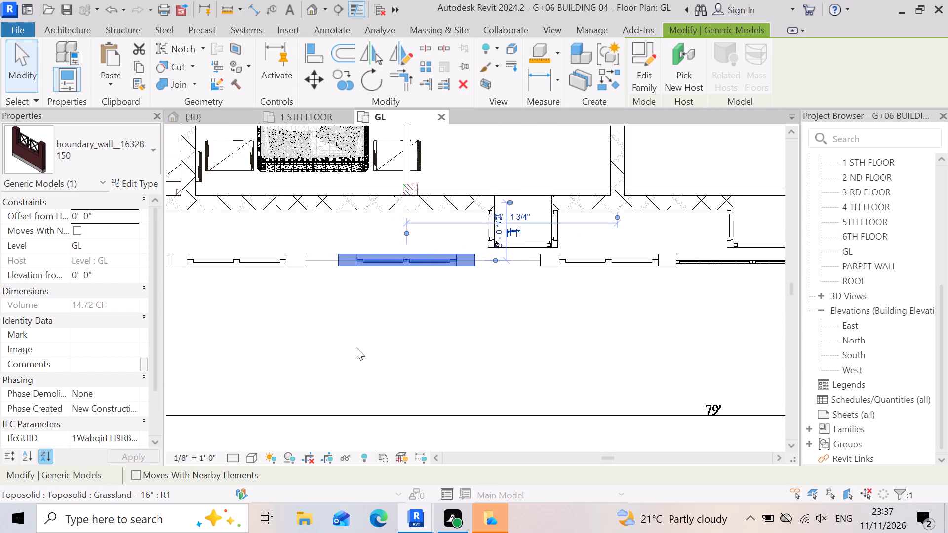
key(Right)
key(Right)
key(Right)
key(Right)
key(Right)
key(Right)
key(Right)
key(Right)
key(Right)
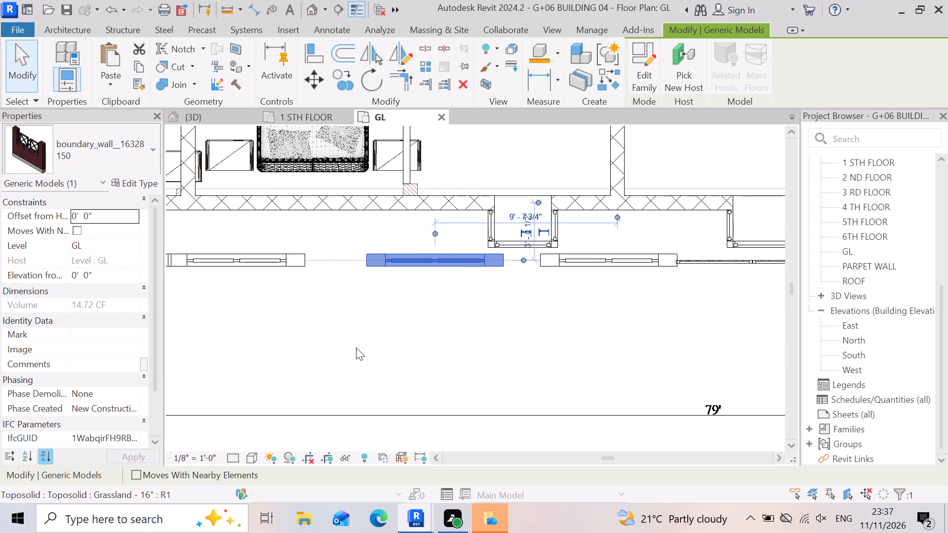
key(Right)
key(Right)
key(Right)
key(Right)
key(Right)
key(Right)
key(Right)
key(Right)
key(Right)
key(Right)
key(Right)
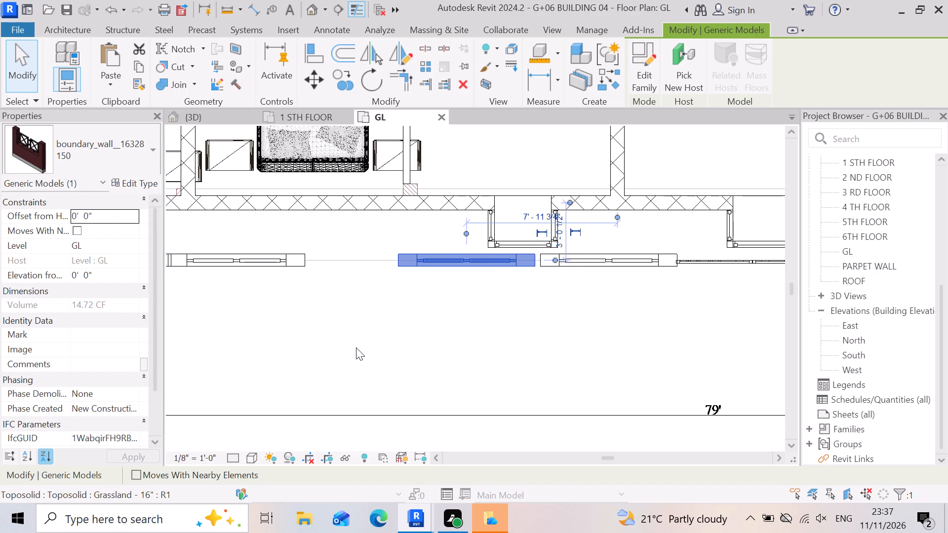
key(Right)
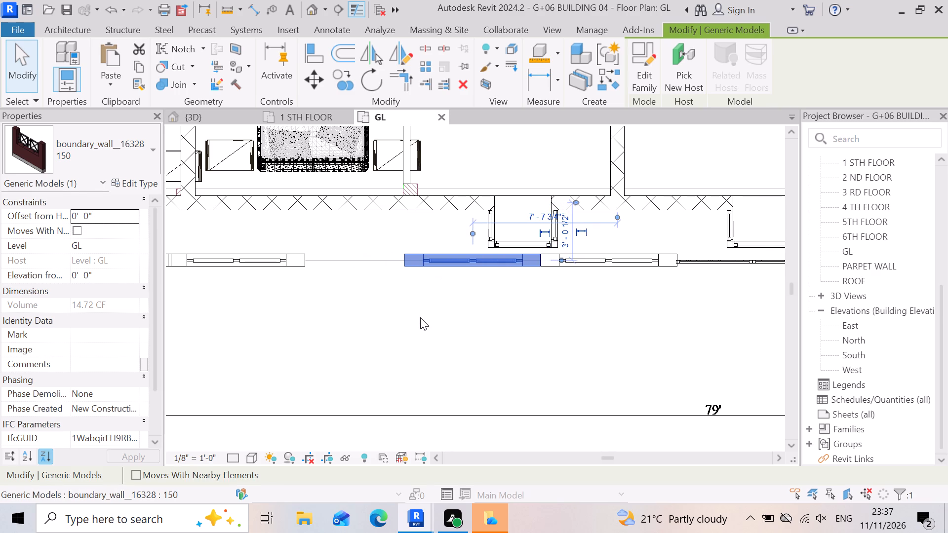
click(420, 317)
Move the spare boundary wall segment lying east of the building horizontally west to near the entrance lobby.
scroll(408, 357, down, 11)
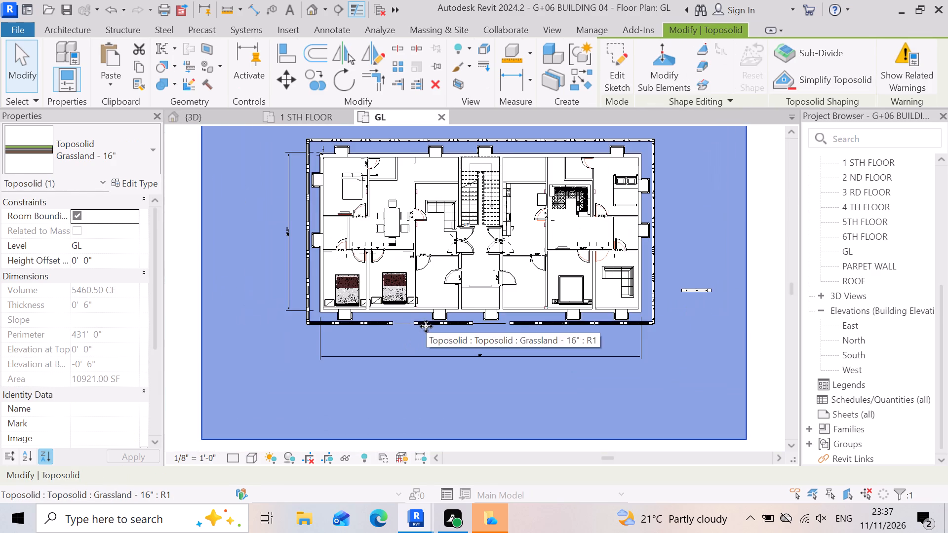
scroll(421, 319, down, 4)
click(757, 300)
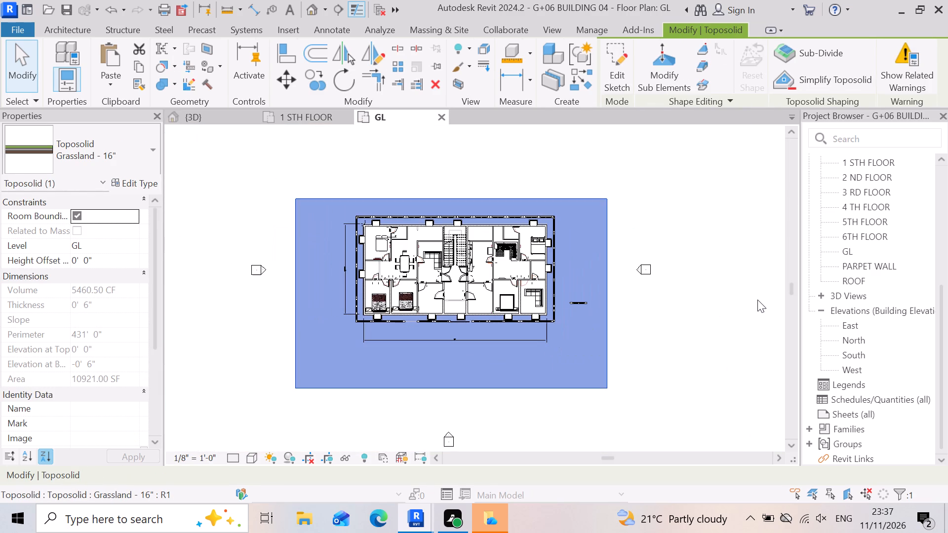
scroll(535, 357, up, 3)
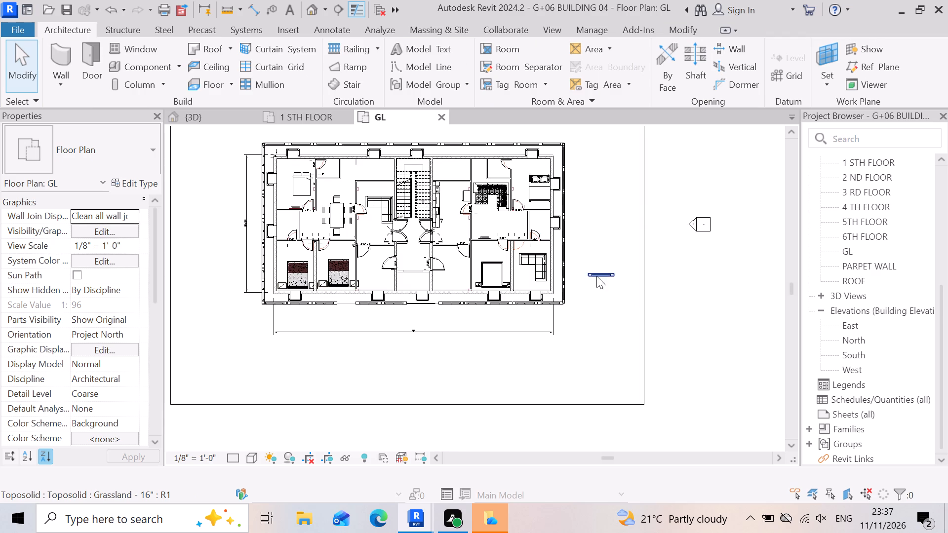
click(599, 268)
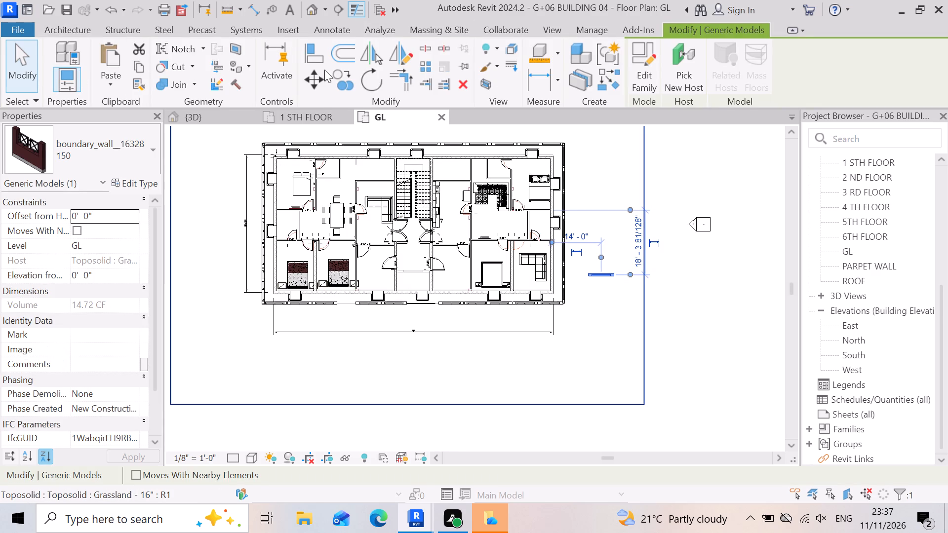
click(321, 82)
scroll(625, 297, up, 3)
click(568, 266)
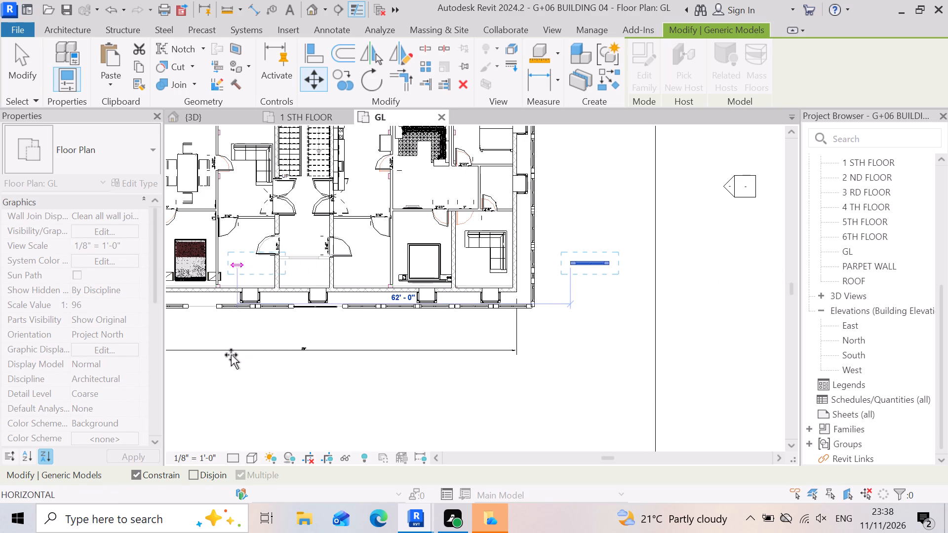
click(245, 365)
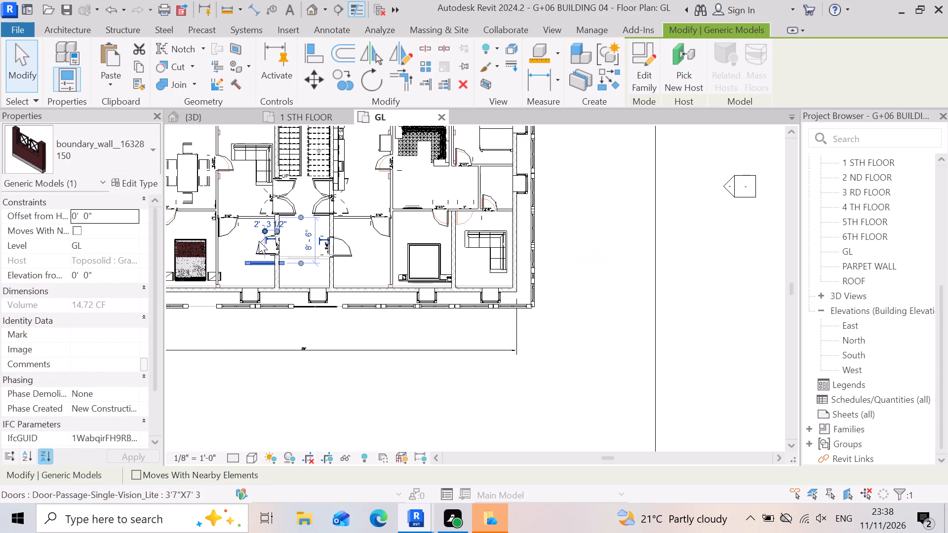
key(Escape)
Nudge the spare boundary wall segment south past the boundary line, to about 4'-0 3/8" from the building's south wall.
scroll(276, 257, up, 5)
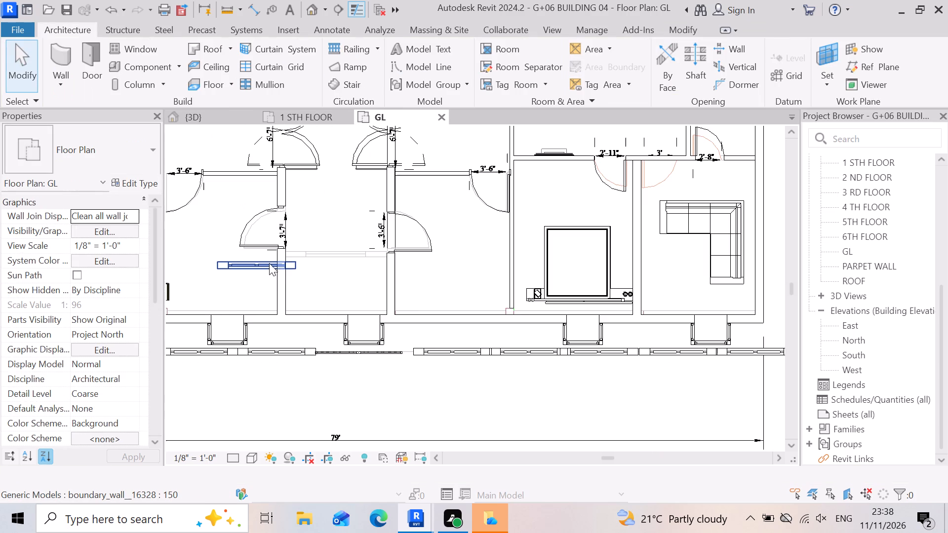
click(261, 259)
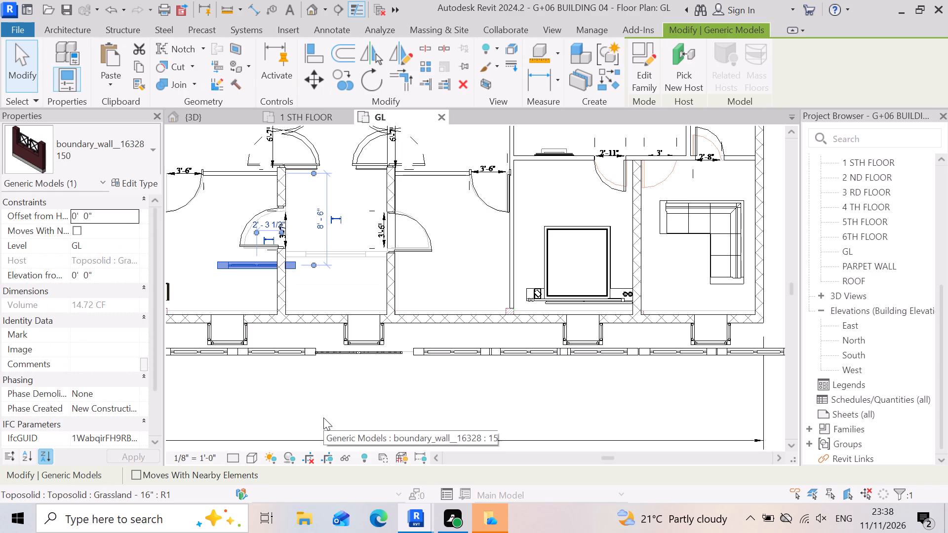
key(Down)
key(Down)
key(Down)
key(Down)
key(Down)
key(Down)
key(Down)
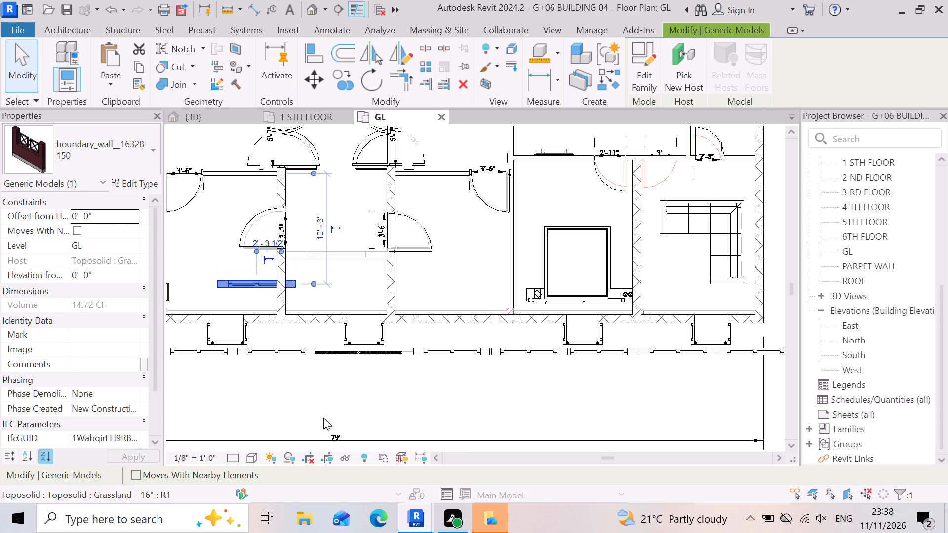
key(Down)
key(Down)
key(Down)
key(Down)
key(Down)
key(Down)
key(Down)
key(Down)
key(Down)
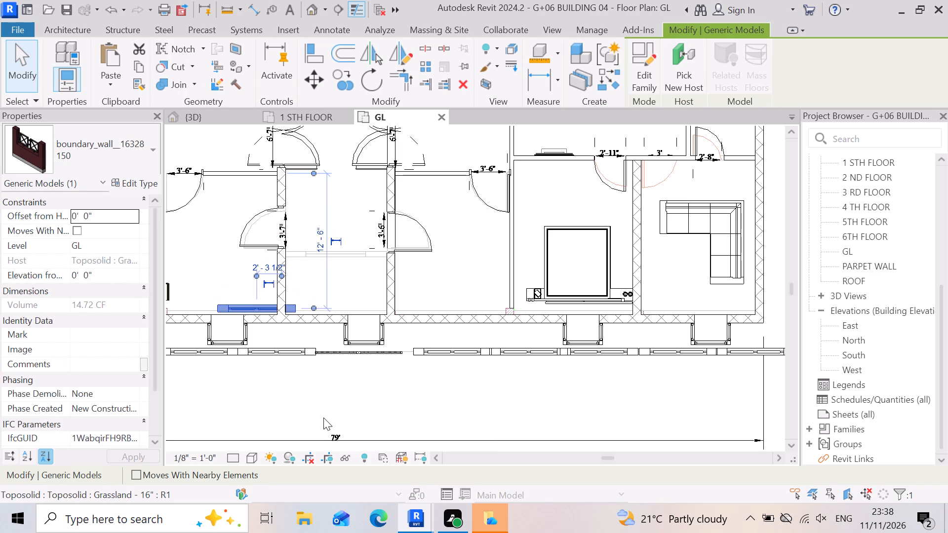
key(Down)
key(Down)
key(Down)
key(Down)
key(Down)
key(Down)
key(Down)
key(Down)
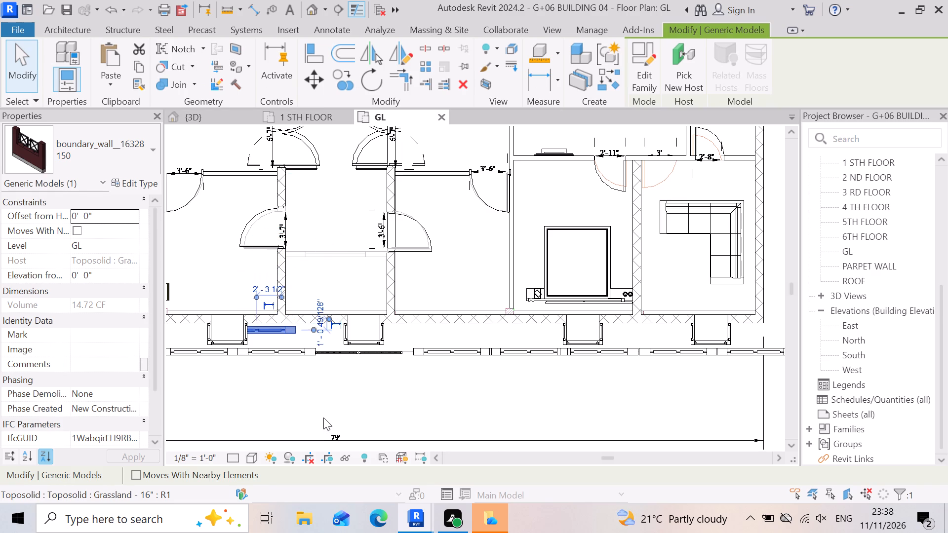
key(Down)
key(Down)
key(Down)
key(Down)
key(Down)
key(Down)
key(Down)
key(Down)
key(Down)
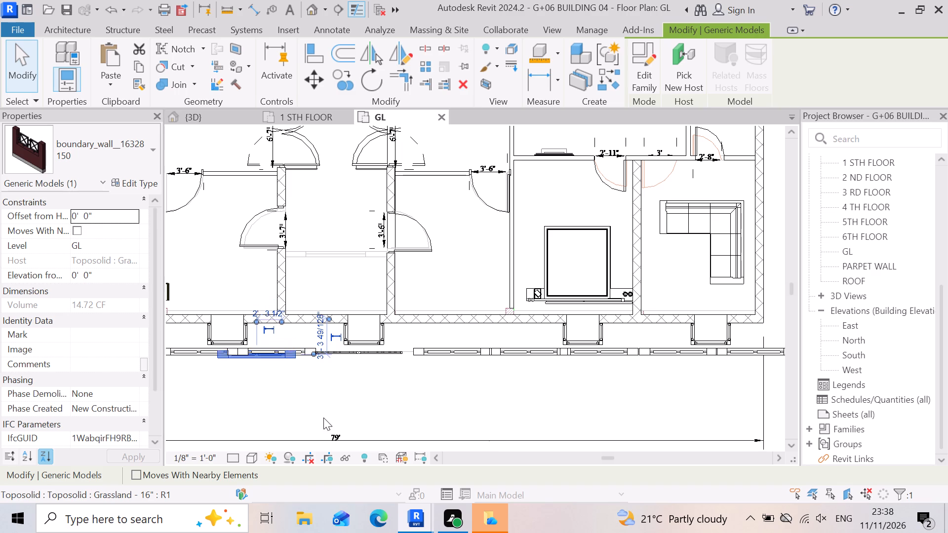
key(Down)
key(Down)
key(Down)
Shift the spare boundary wall segment west until it lies just south of the remaining gap in the south boundary.
key(Left)
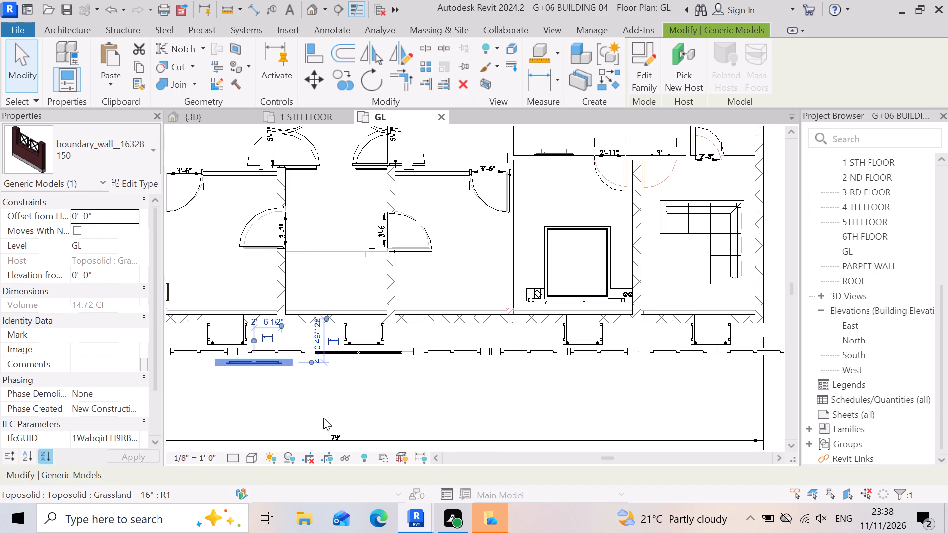
key(Left)
key(Left)
scroll(671, 272, down, 3)
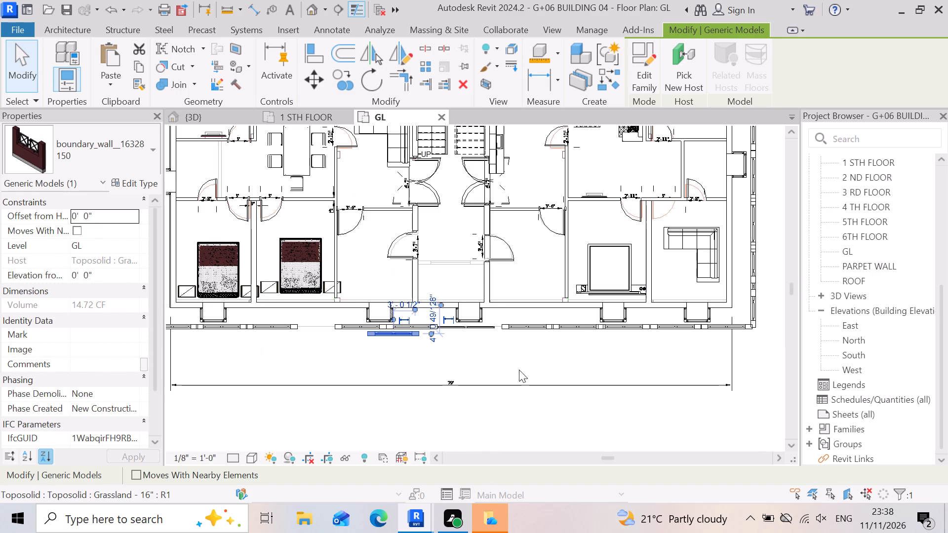
scroll(392, 370, down, 2)
scroll(392, 369, up, 6)
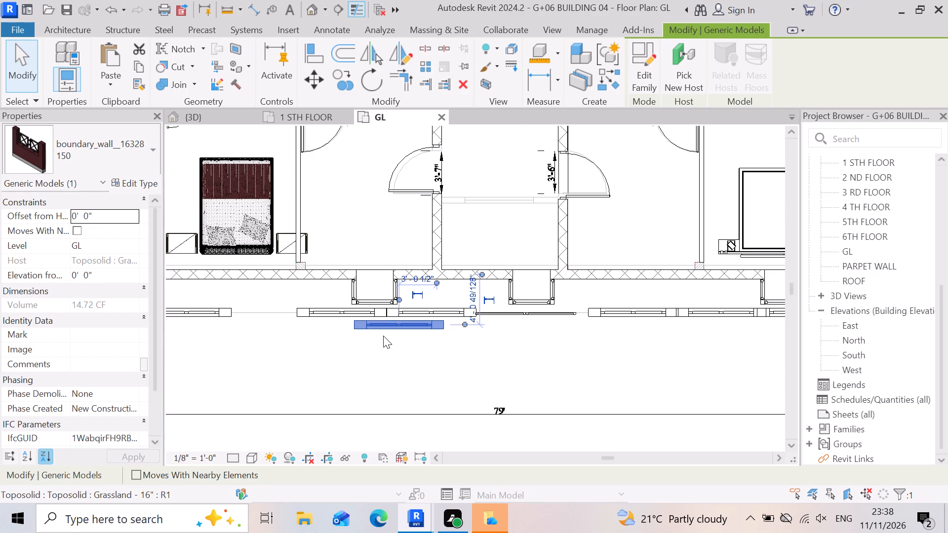
key(Left)
key(Left)
key(Left)
key(Left)
key(Left)
key(Left)
key(Left)
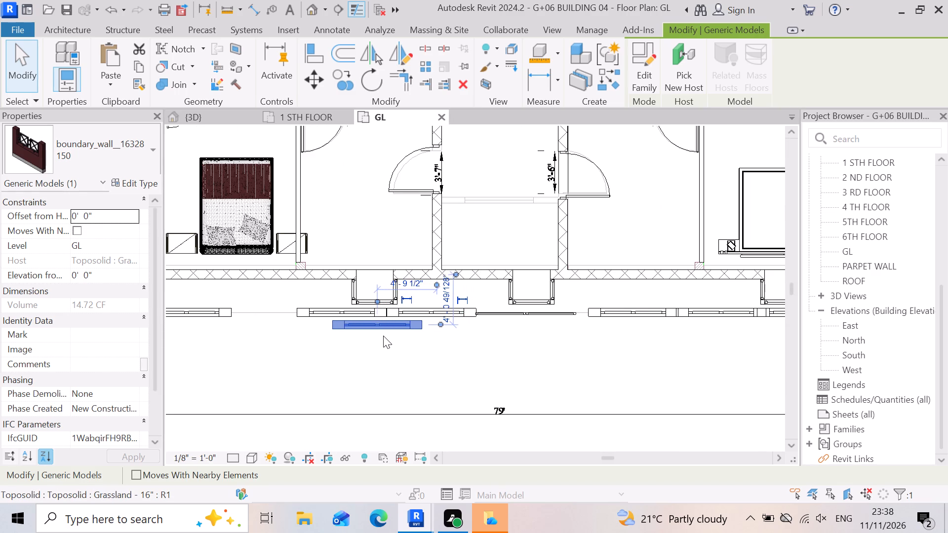
key(Left)
key(Left)
key(Left)
key(Left)
key(Left)
key(Left)
key(Left)
key(Left)
key(Left)
key(Left)
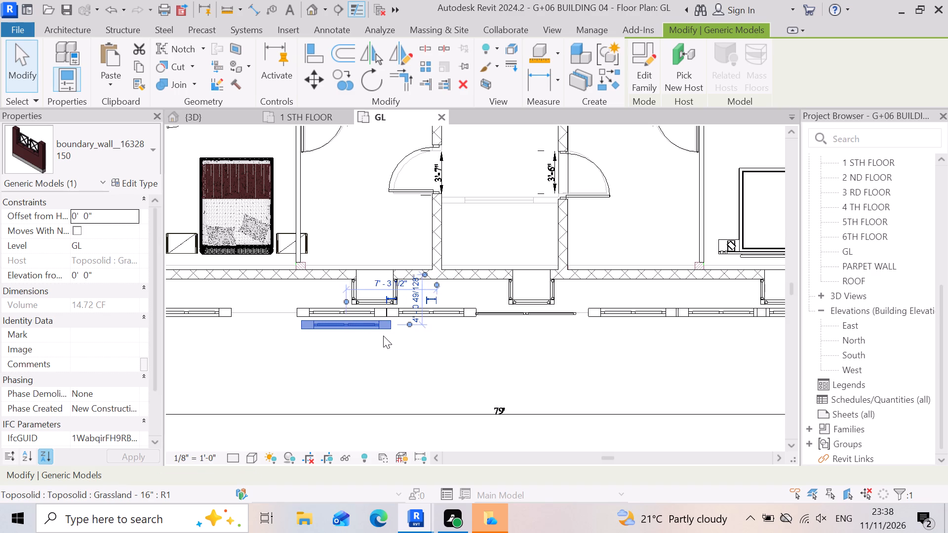
key(Left)
key(Left)
key(Left)
key(Left)
key(Left)
key(Left)
key(Left)
key(Left)
key(Left)
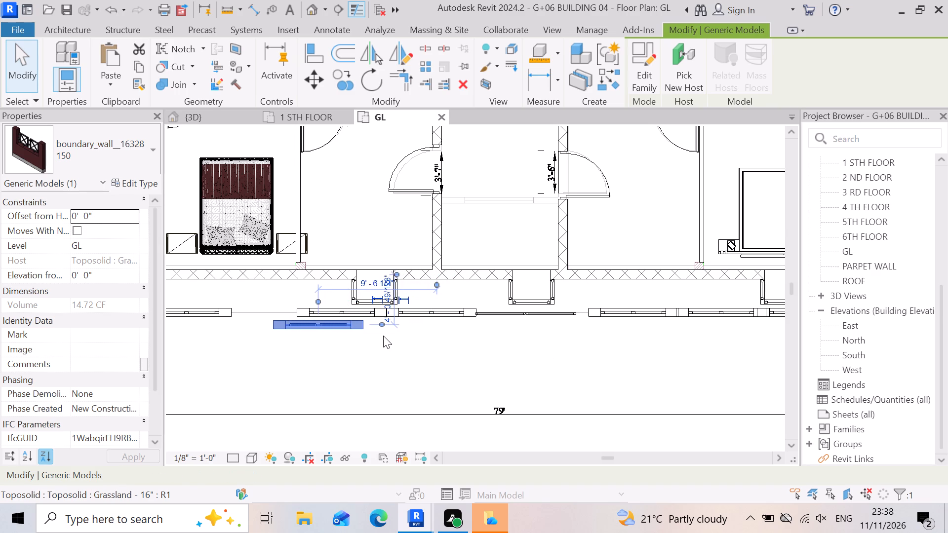
key(Left)
key(Left)
key(Left)
key(Left)
key(Left)
key(Left)
key(Left)
key(Left)
key(Left)
key(Left)
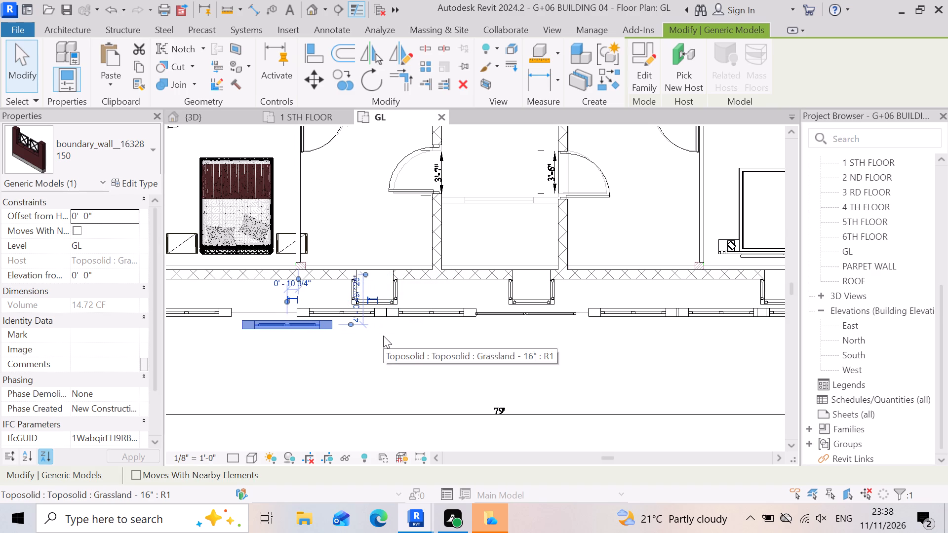
key(Left)
key(Left)
key(Left)
key(Left)
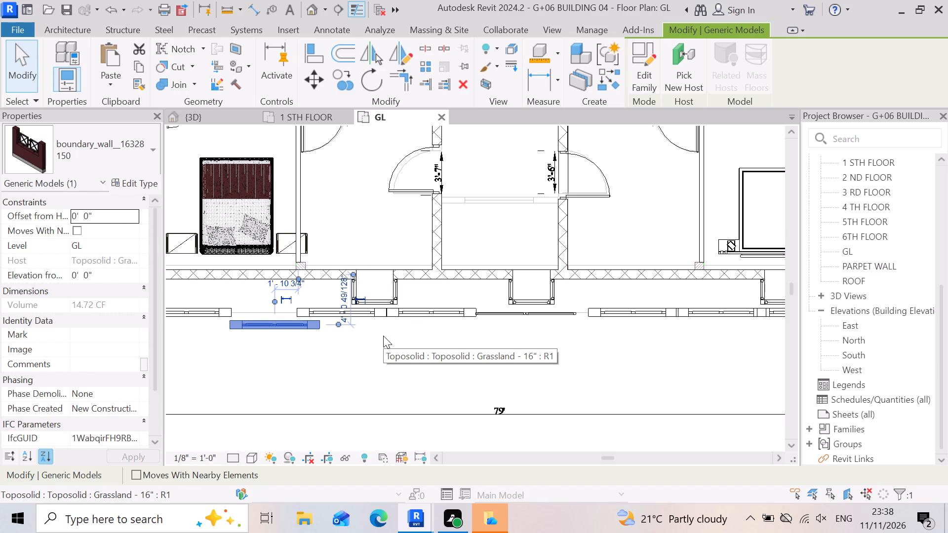
Nudge the spare segment north into the gap, in line with the boundary walls and about 3'-0 3/8" from the building wall.
key(Up)
key(Up)
key(Up)
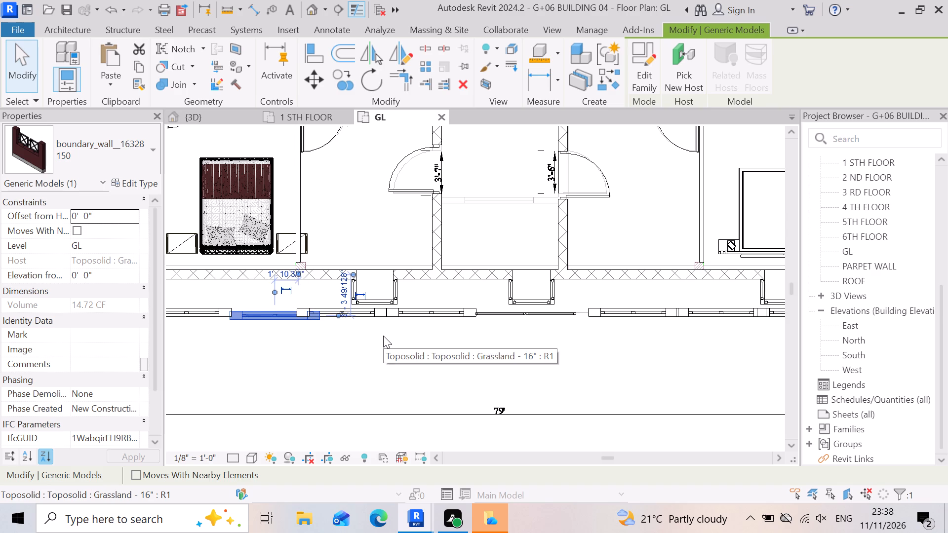
key(Up)
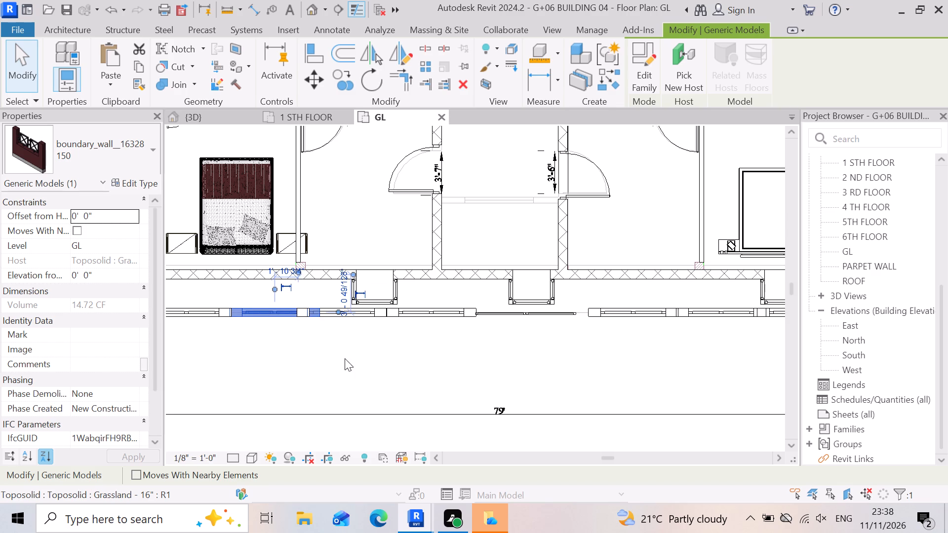
click(345, 358)
scroll(428, 354, down, 9)
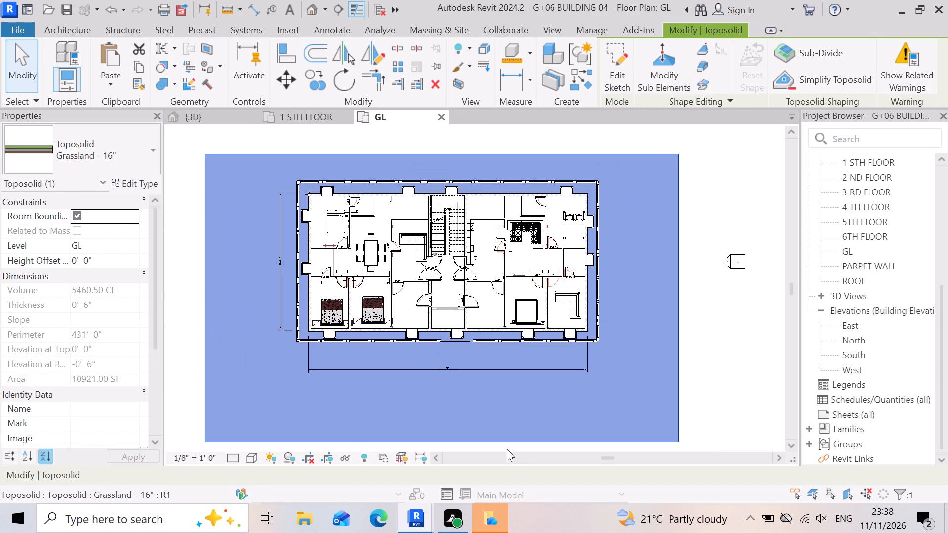
key(Escape)
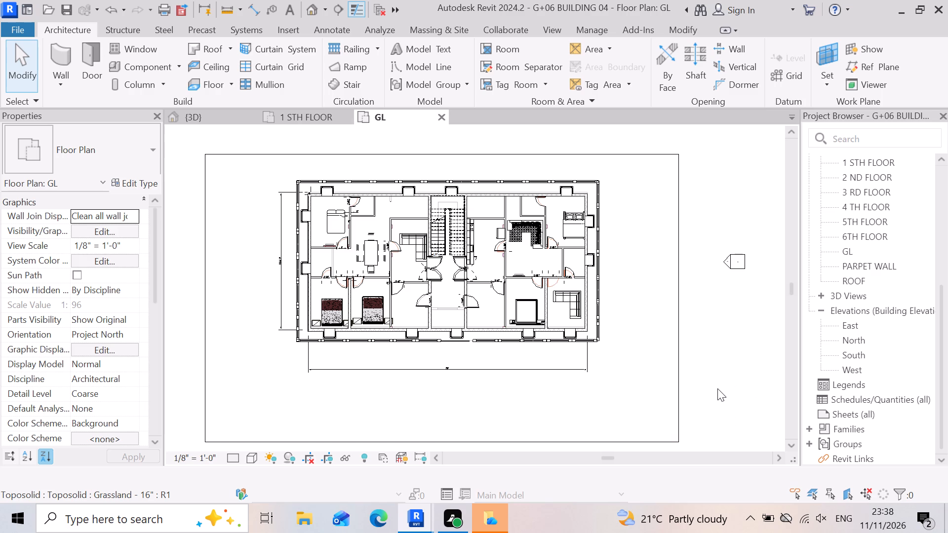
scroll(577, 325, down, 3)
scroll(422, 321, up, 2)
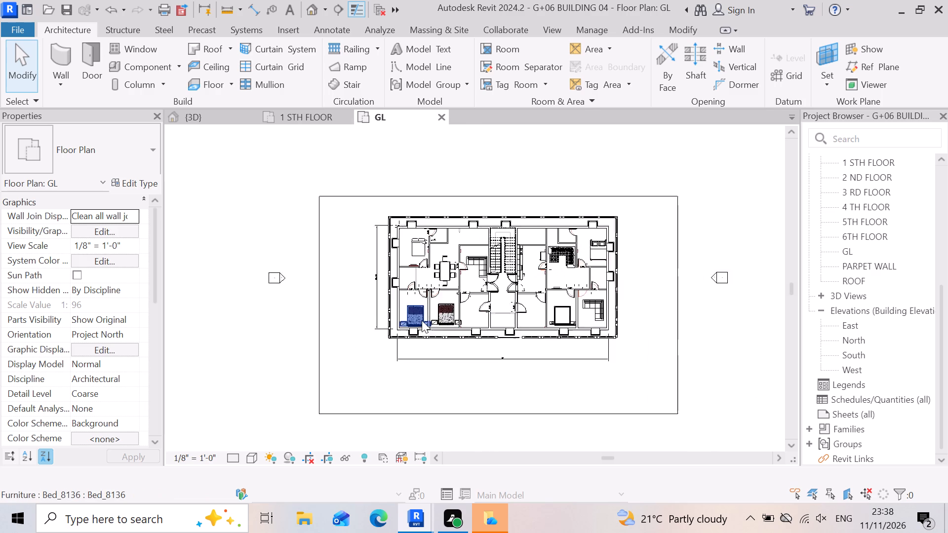
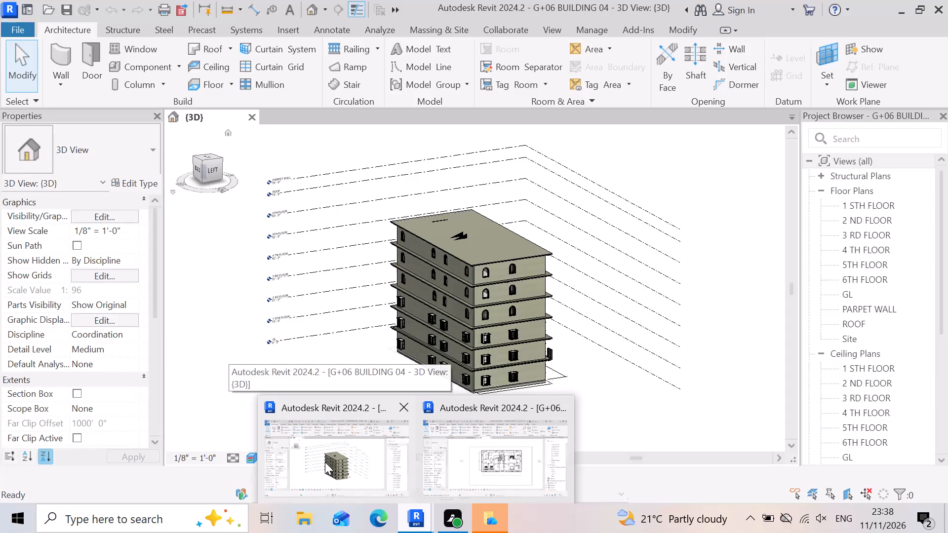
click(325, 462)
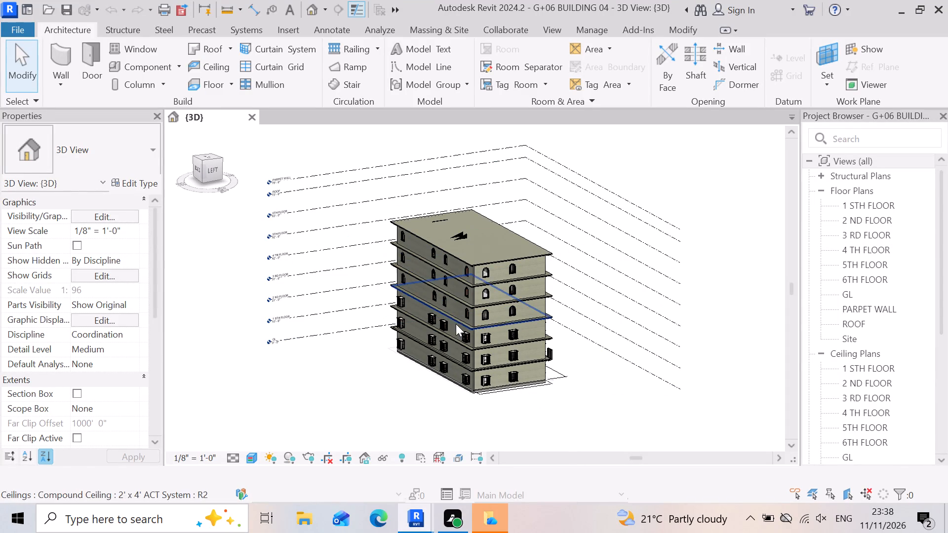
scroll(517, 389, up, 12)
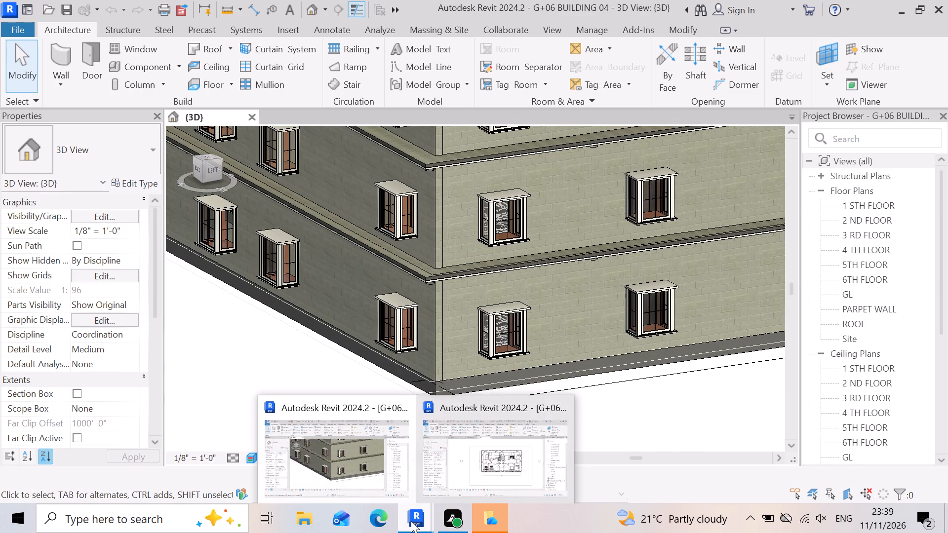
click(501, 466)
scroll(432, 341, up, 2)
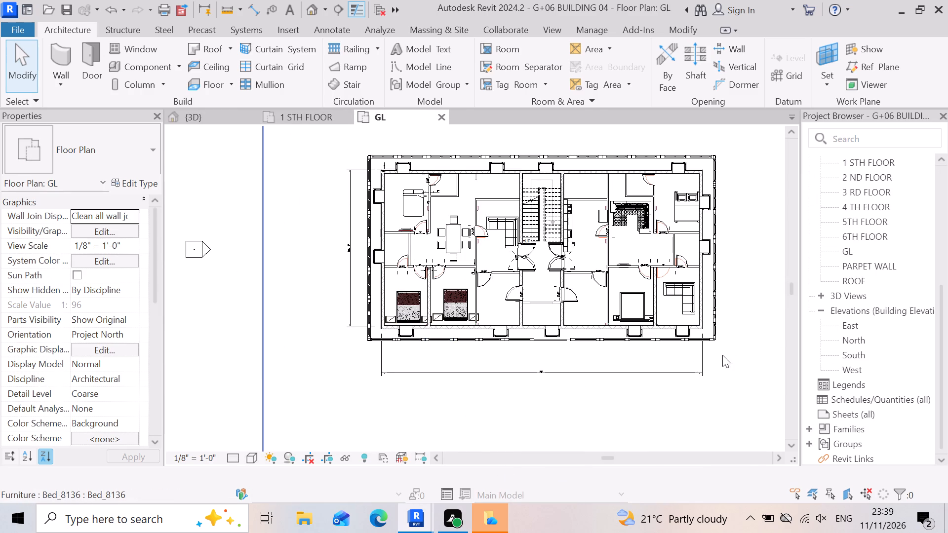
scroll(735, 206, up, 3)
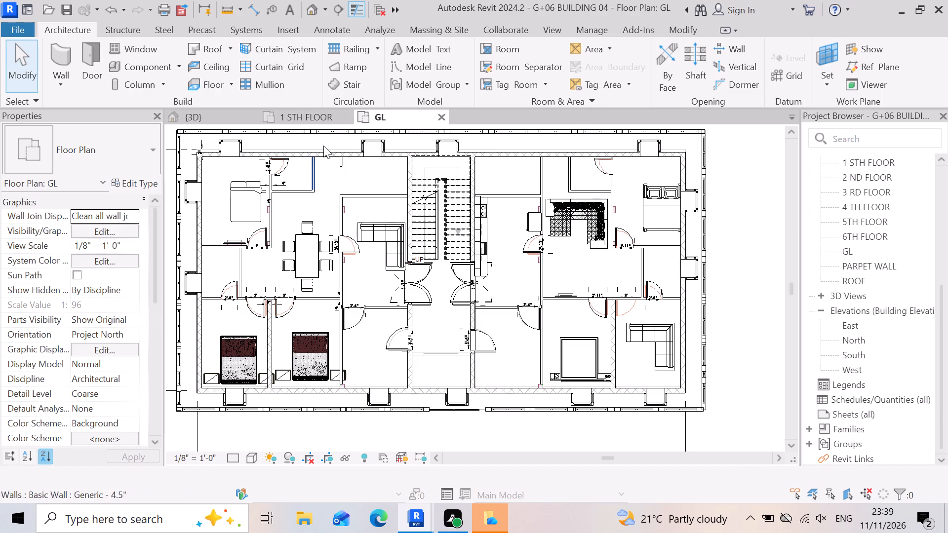
Switch from the GL floor plan to the default 3D view, leaving the project unsaved, and bring the front boundary into view.
click(311, 9)
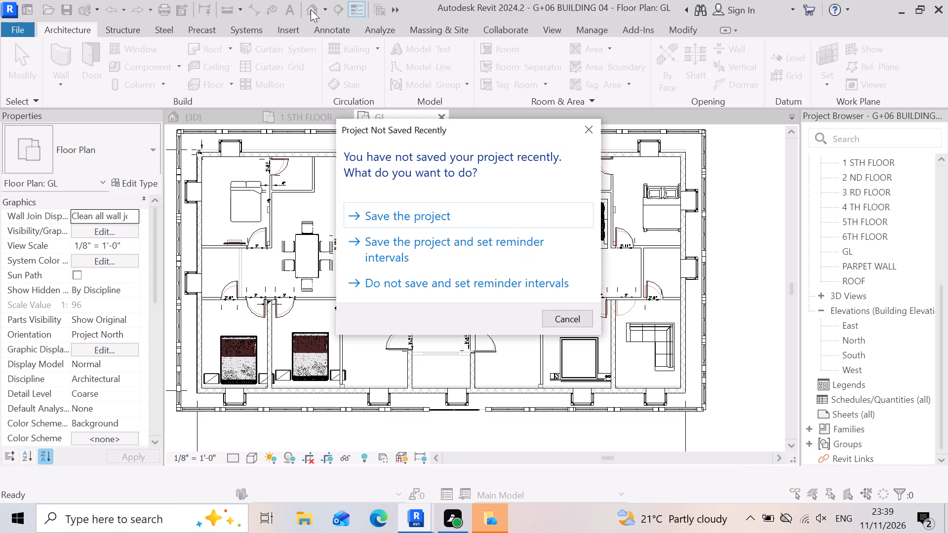
click(582, 130)
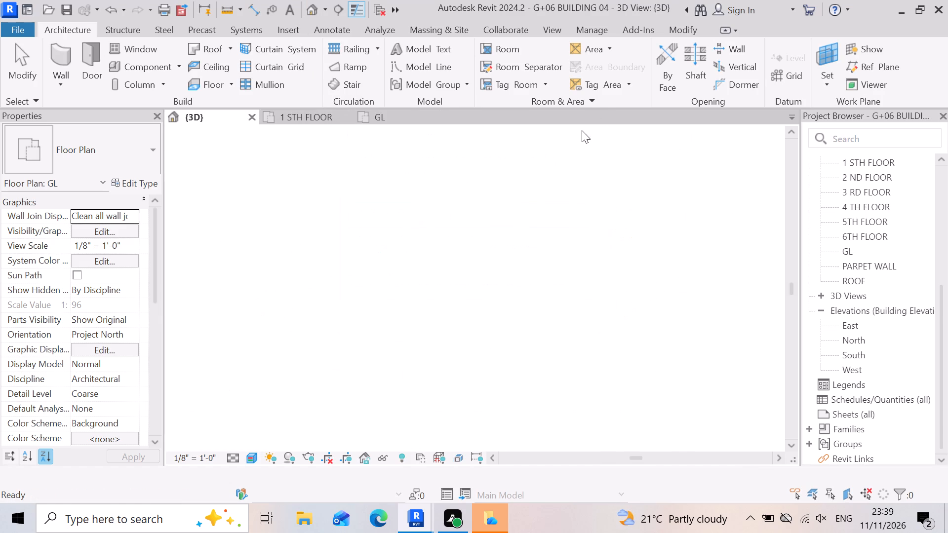
scroll(312, 271, down, 7)
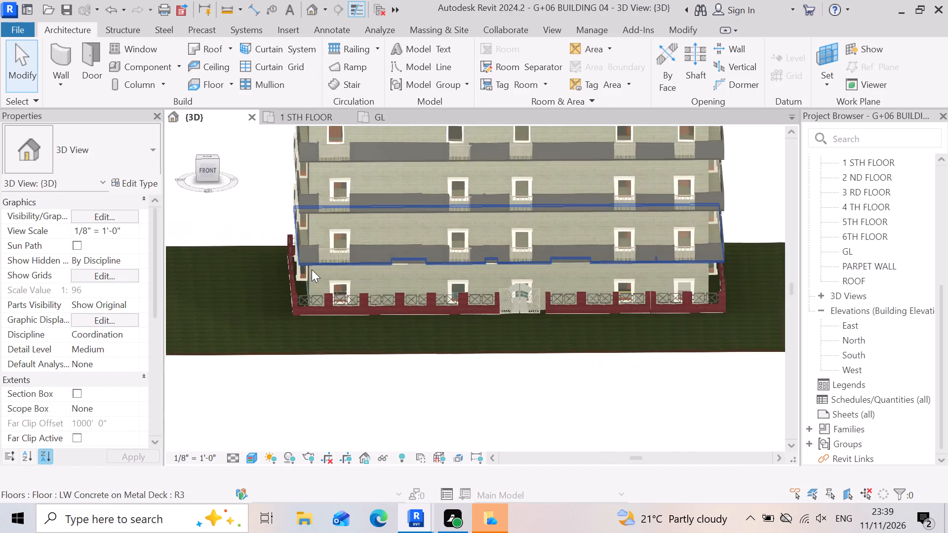
scroll(311, 285, down, 3)
click(607, 406)
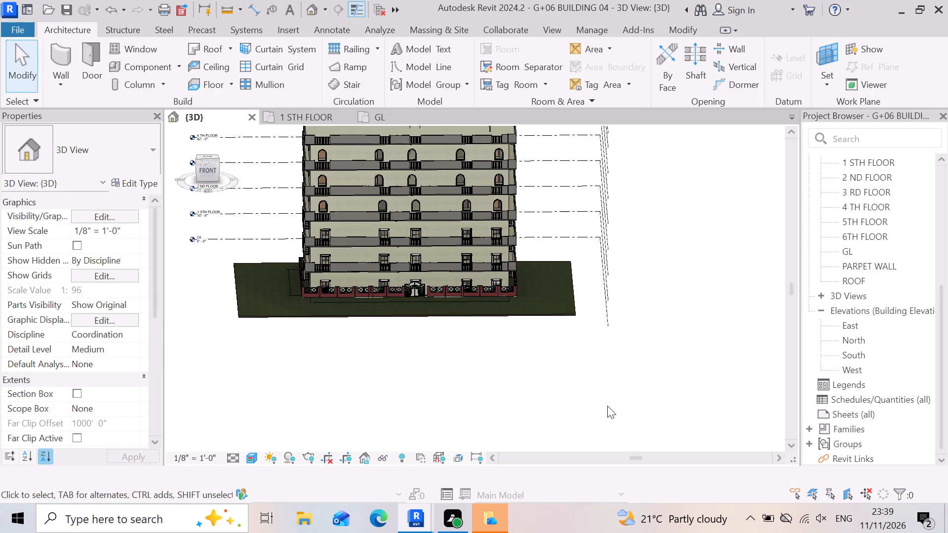
Nudge the boundary wall segment just east of the gate west until its end pillar meets the gate's edge.
scroll(461, 280, up, 5)
scroll(333, 336, up, 6)
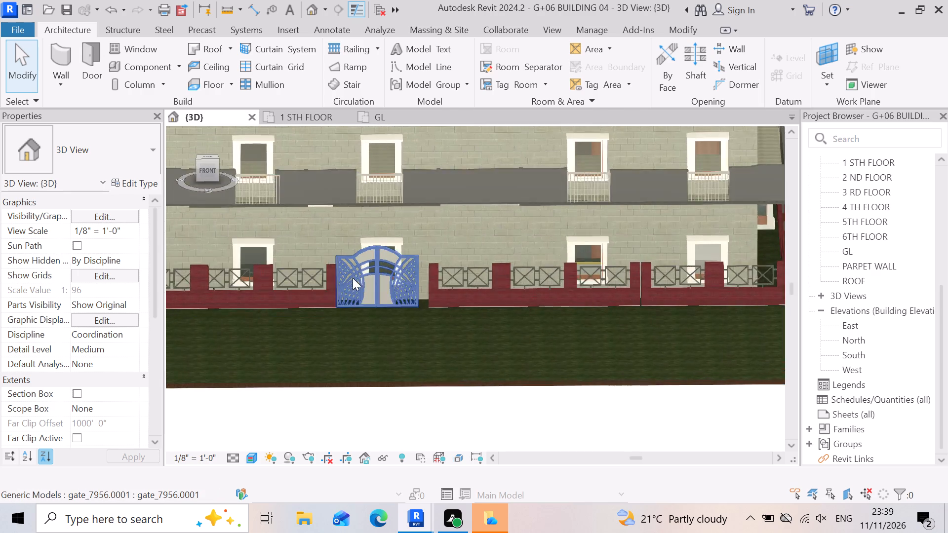
scroll(353, 278, up, 2)
scroll(453, 304, up, 5)
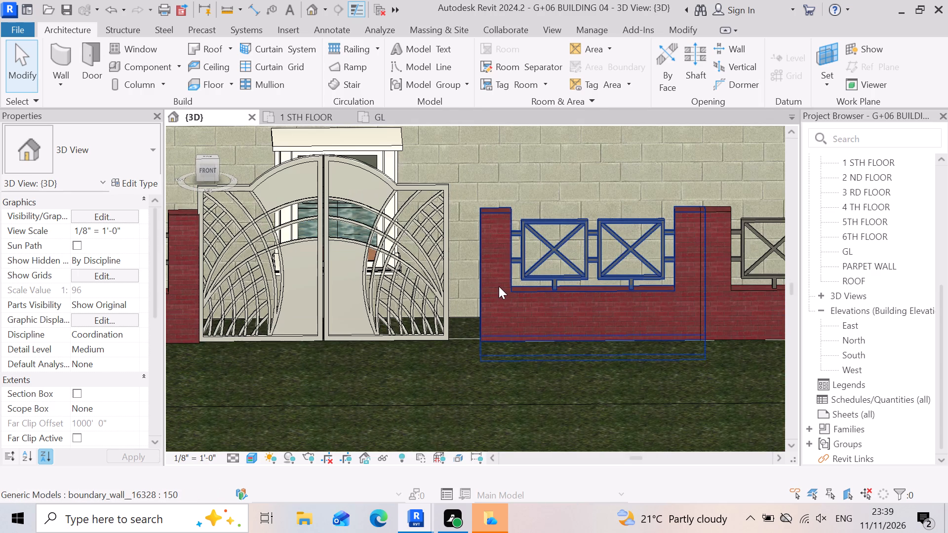
click(498, 286)
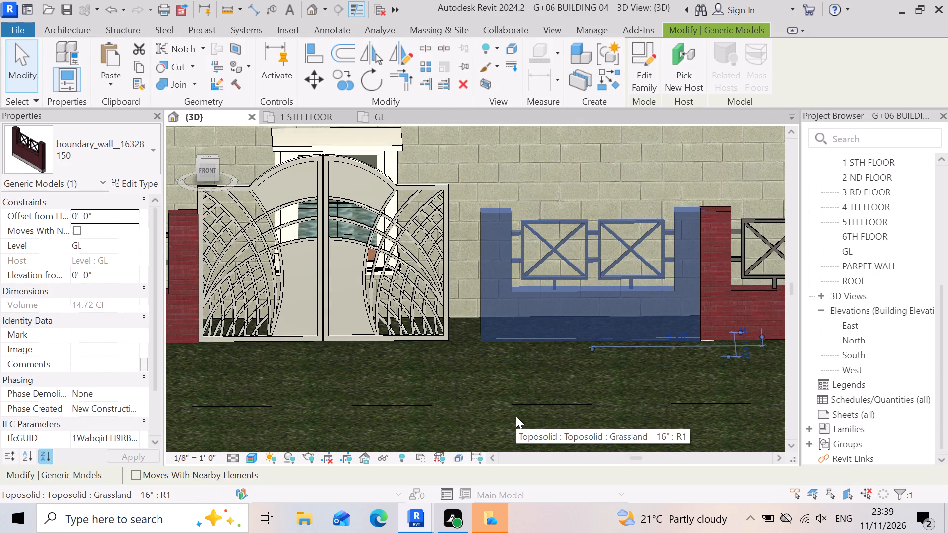
key(Left)
key(Left)
key(Left)
key(Left)
key(Left)
key(Left)
key(Left)
key(Left)
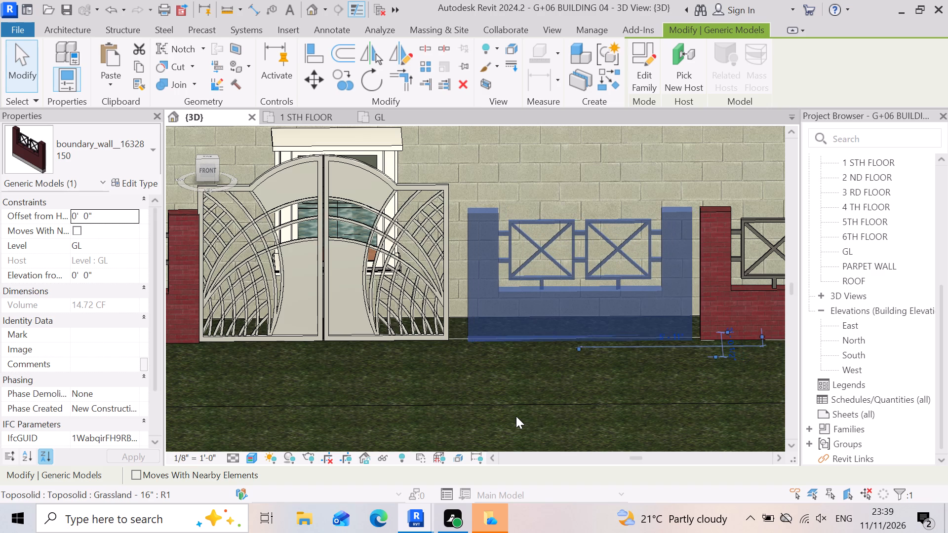
key(Left)
key(Left)
key(Left)
key(Left)
key(Left)
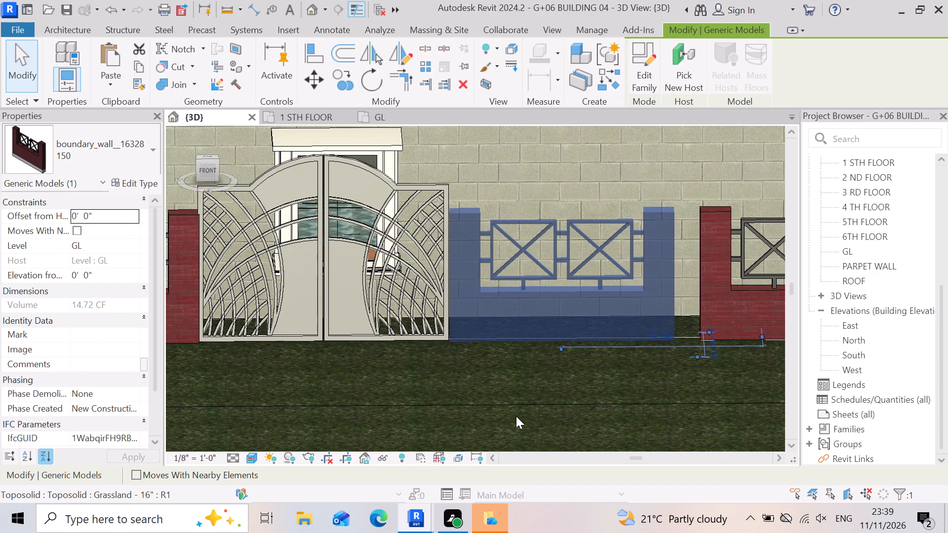
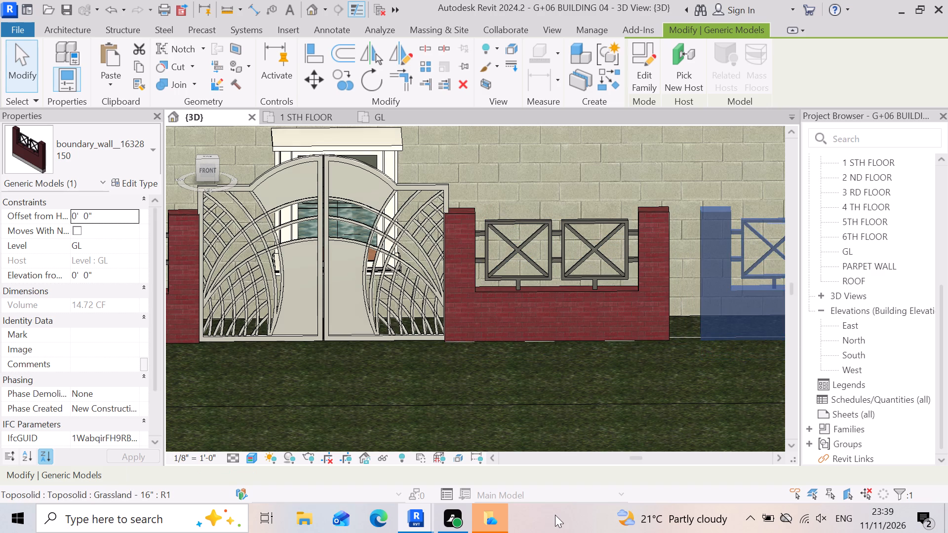
Nudge the second boundary wall segment east of the gate west to close the gap to the neighbouring segment's end pillar.
key(Left)
key(Left)
key(Left)
key(Left)
key(Left)
key(Left)
key(Left)
key(Left)
key(Left)
key(Left)
key(Left)
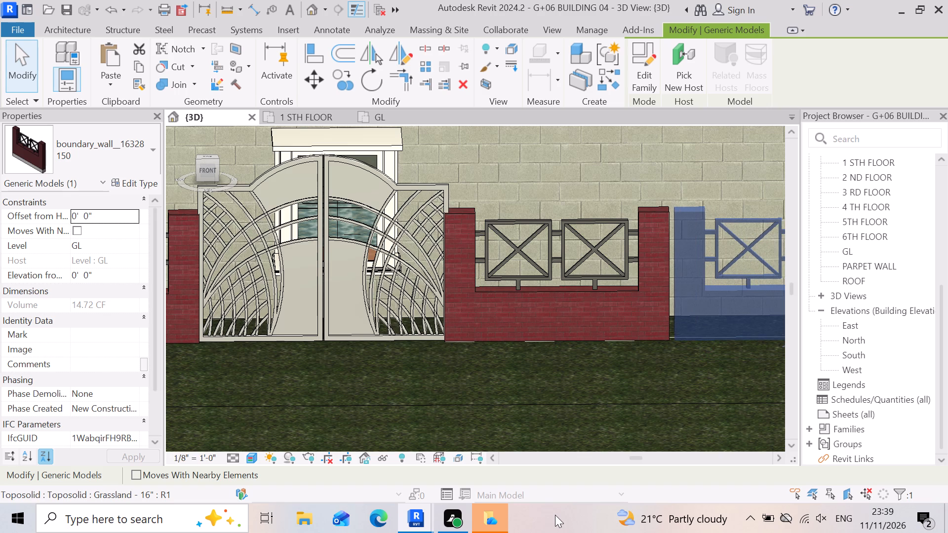
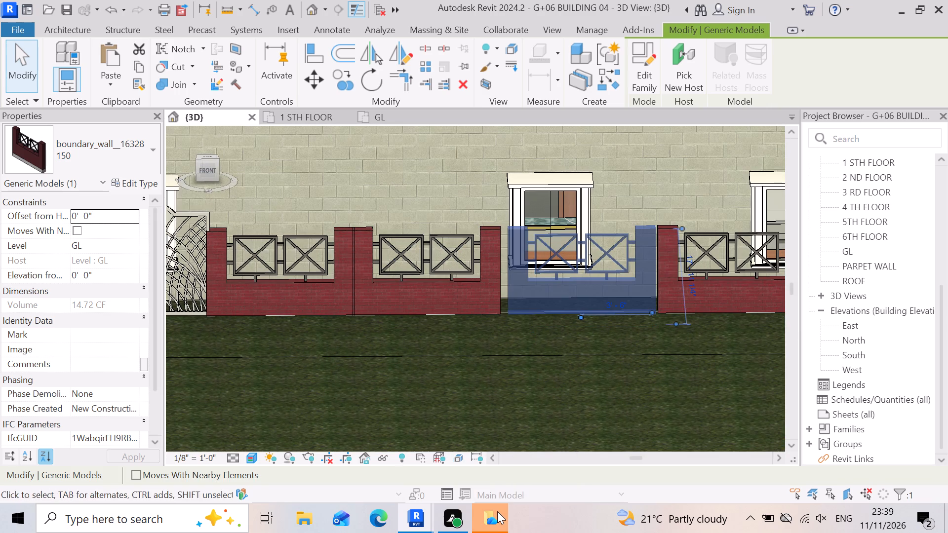
Nudge the third boundary wall segment east of the gate west until it meets the second segment's end pillar.
key(Left)
key(Left)
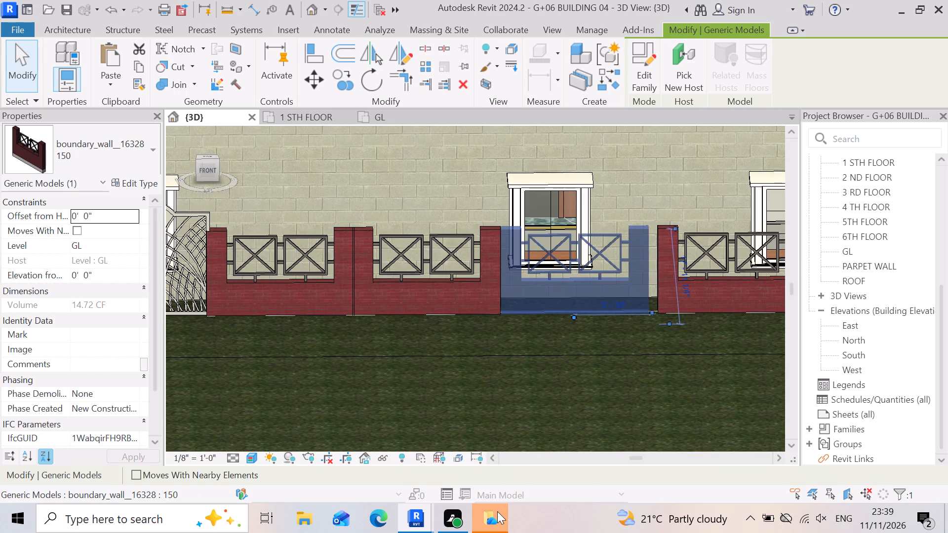
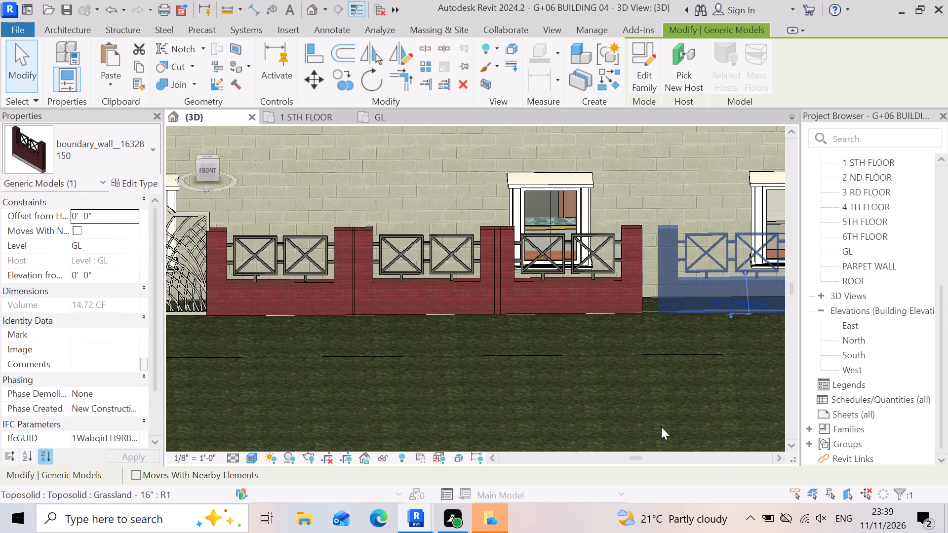
Nudge the fourth boundary wall segment east of the gate west until it meets the third segment's end pillar.
key(Left)
key(Left)
key(Left)
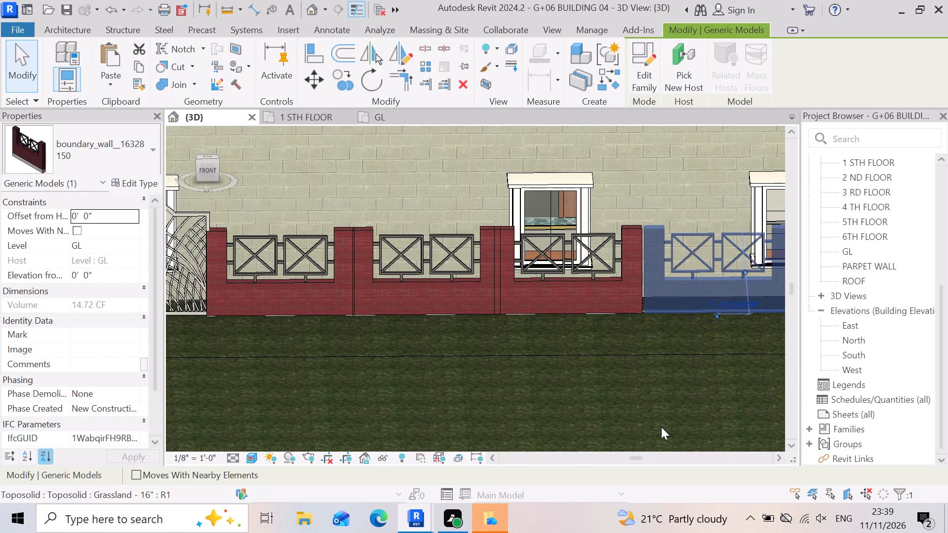
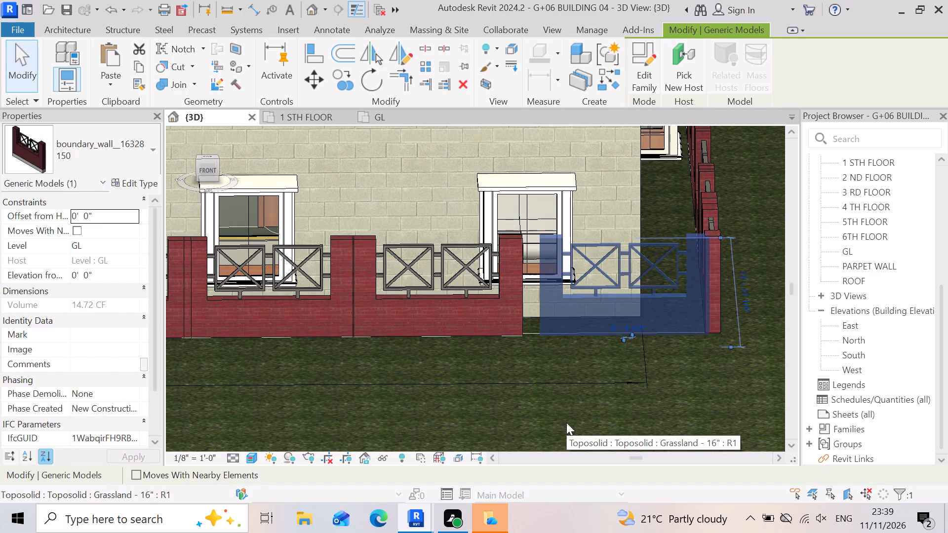
Nudge the fourth boundary wall segment east of the gate west until it sits flush against the third segment's end pillar.
key(Left)
key(Left)
key(Left)
key(Left)
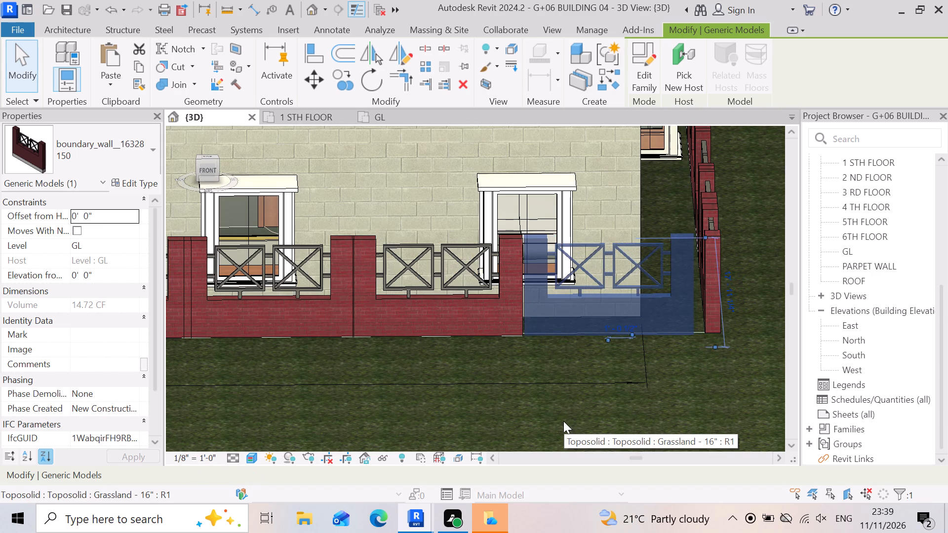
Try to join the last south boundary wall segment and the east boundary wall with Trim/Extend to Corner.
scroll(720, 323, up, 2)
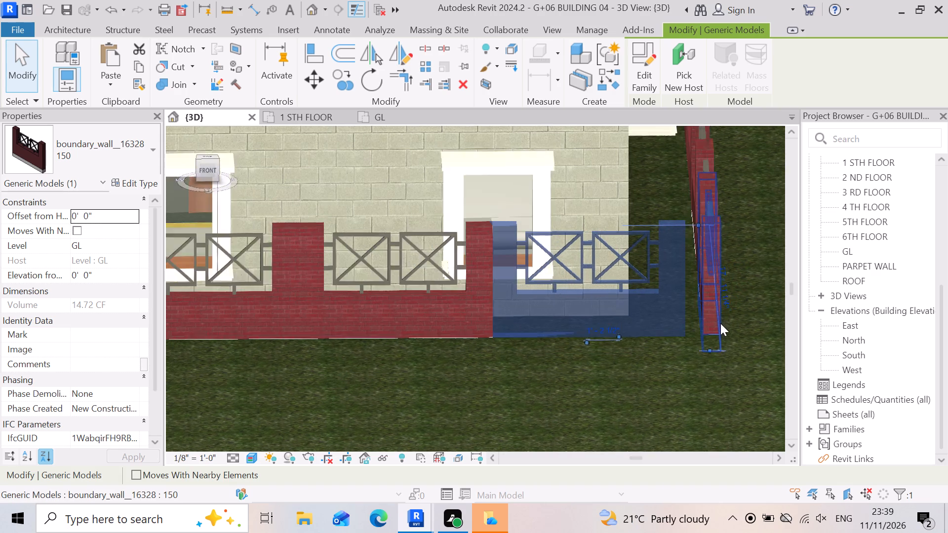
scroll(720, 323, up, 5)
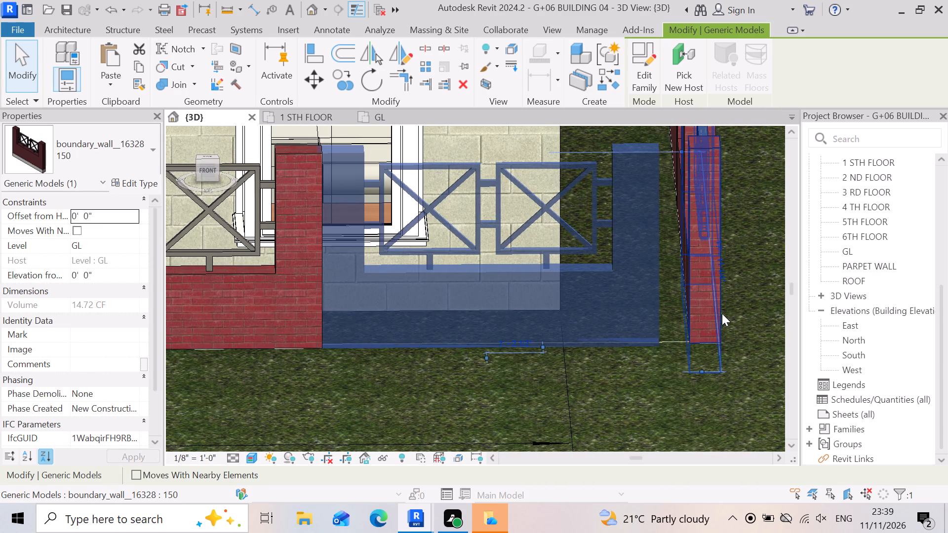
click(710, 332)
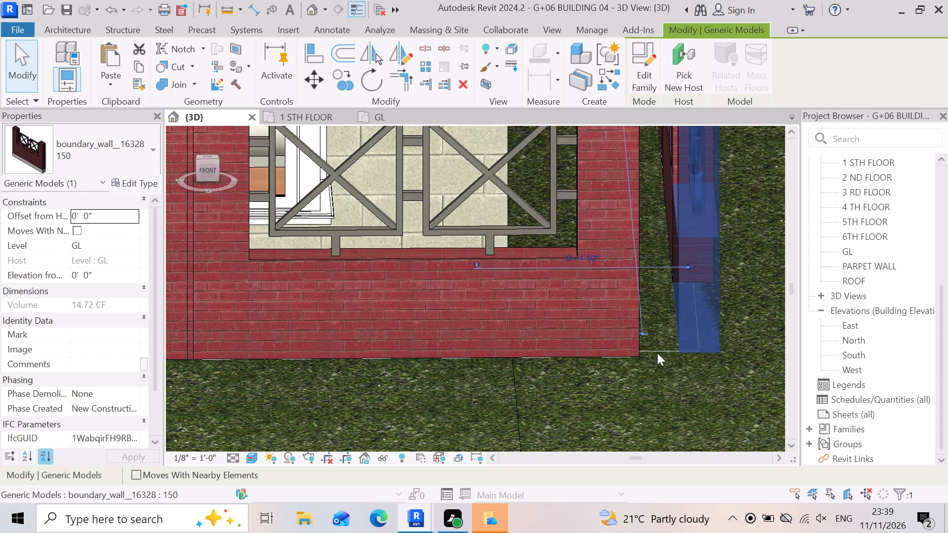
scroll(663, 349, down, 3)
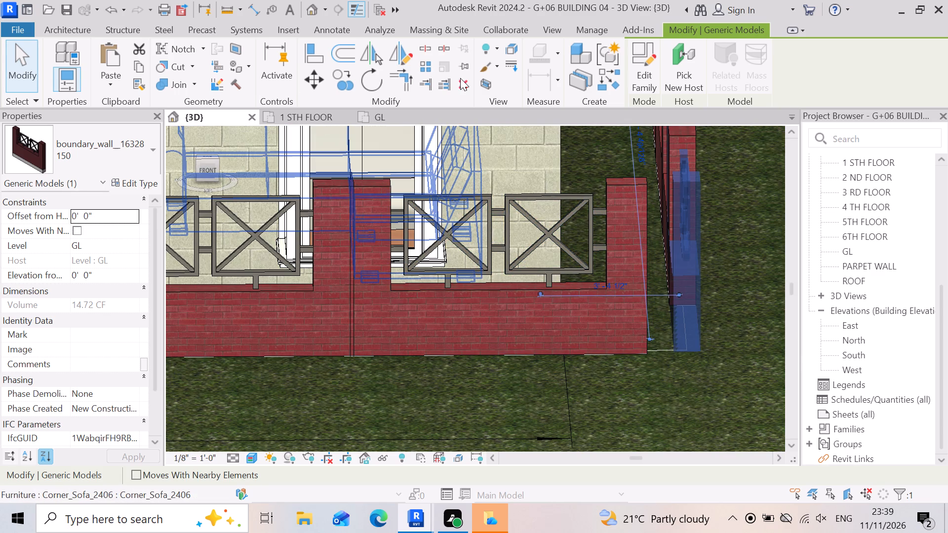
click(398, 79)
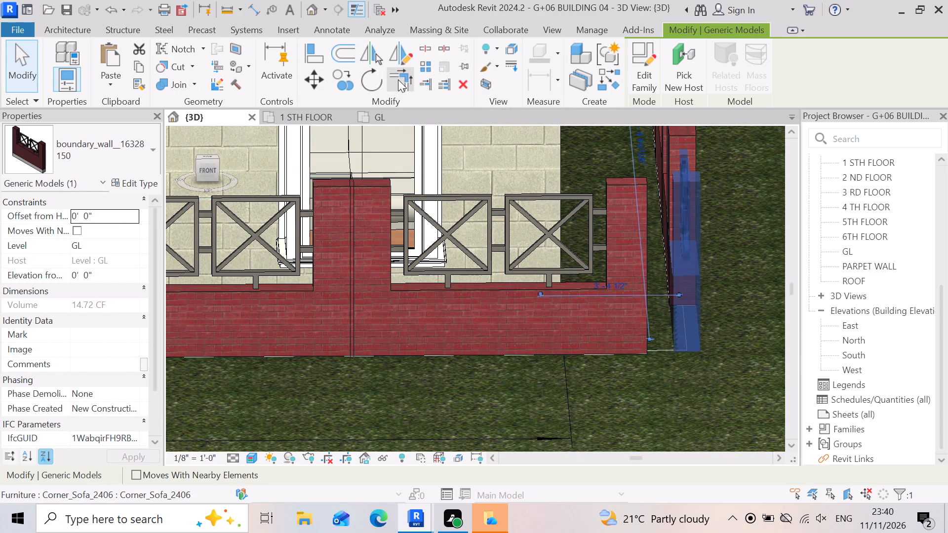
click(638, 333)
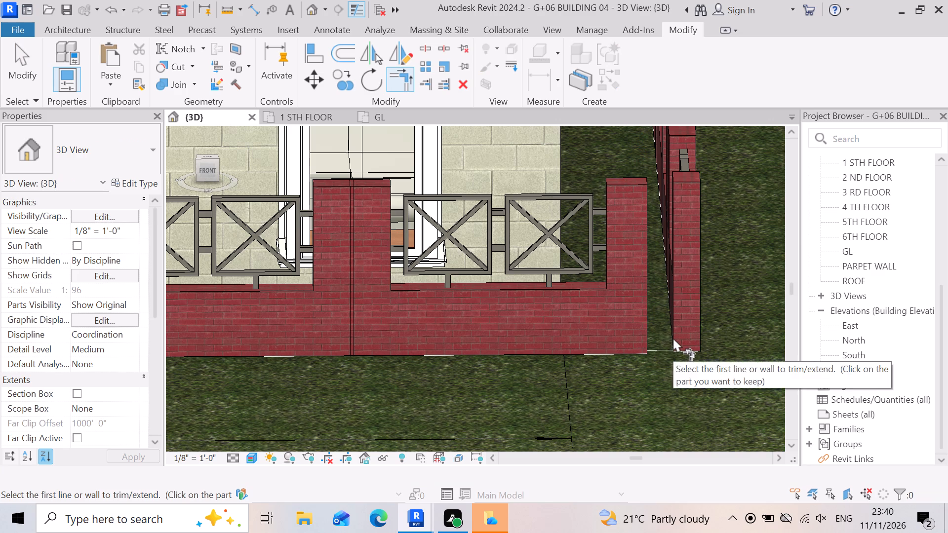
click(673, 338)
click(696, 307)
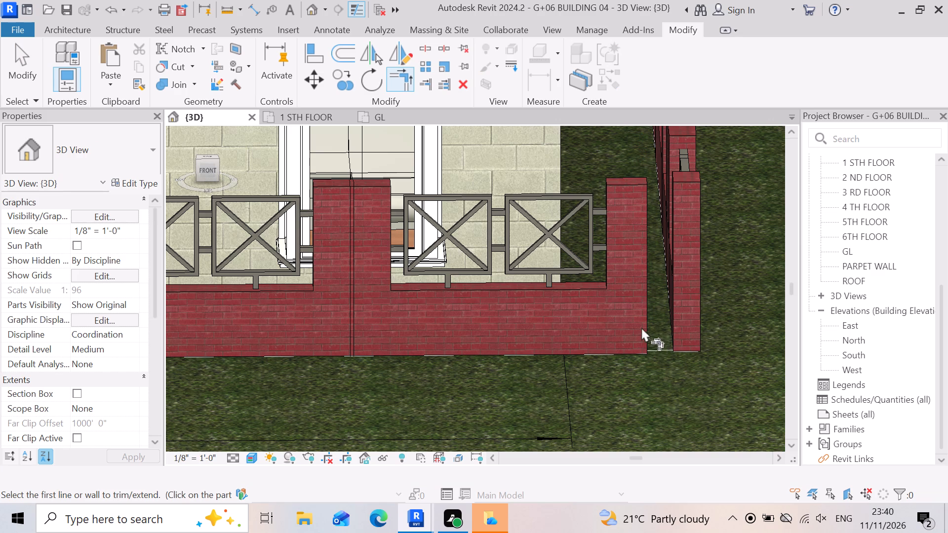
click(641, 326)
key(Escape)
Examine the open southeast corner of the boundary wall in the 3D view and in the GL floor plan.
scroll(717, 294, up, 3)
scroll(705, 333, up, 3)
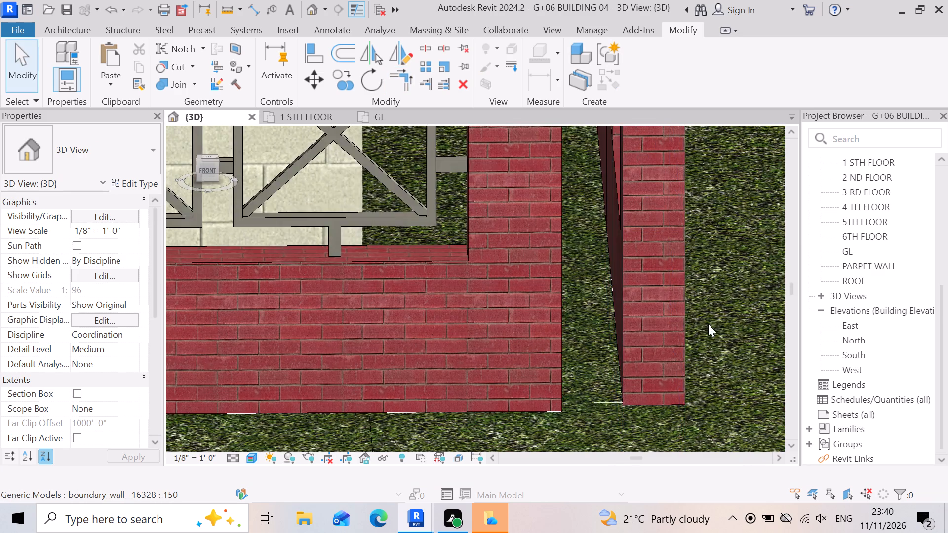
scroll(708, 324, down, 12)
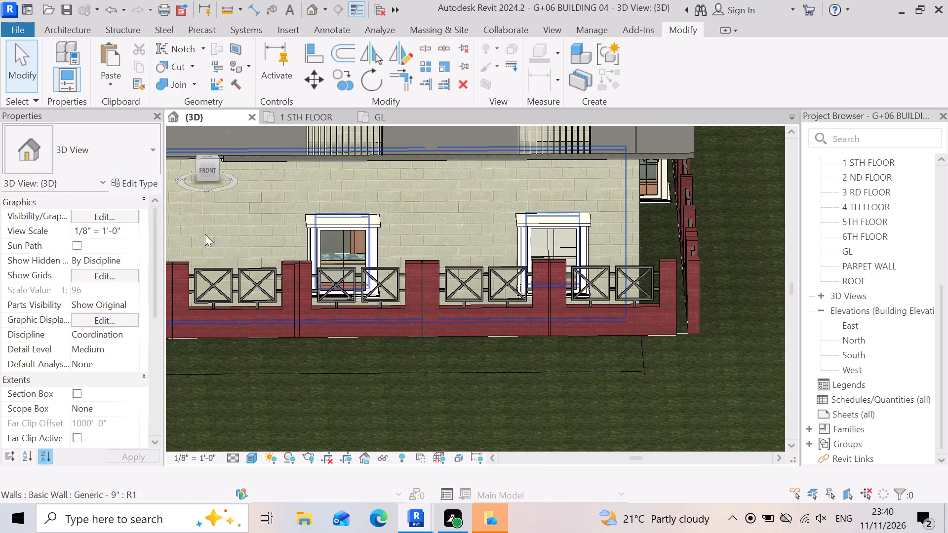
scroll(682, 300, up, 5)
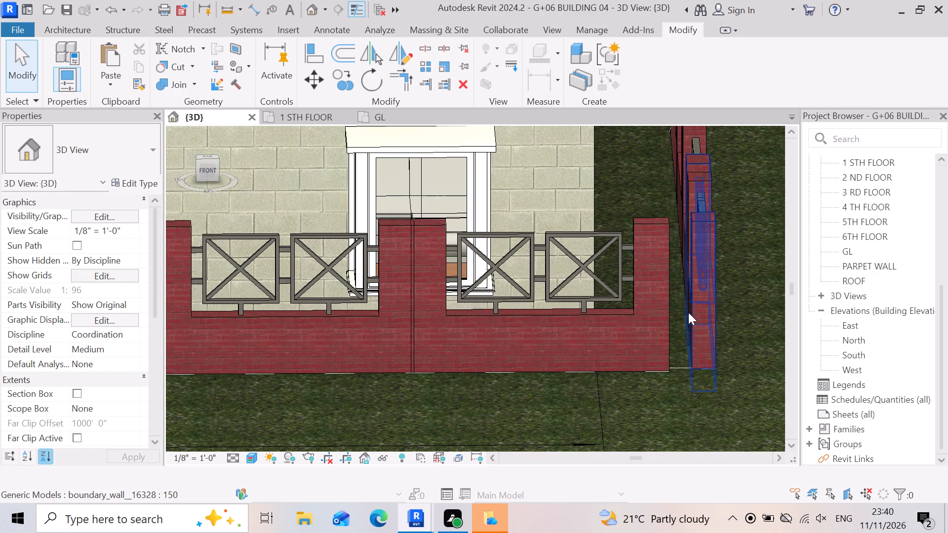
click(657, 336)
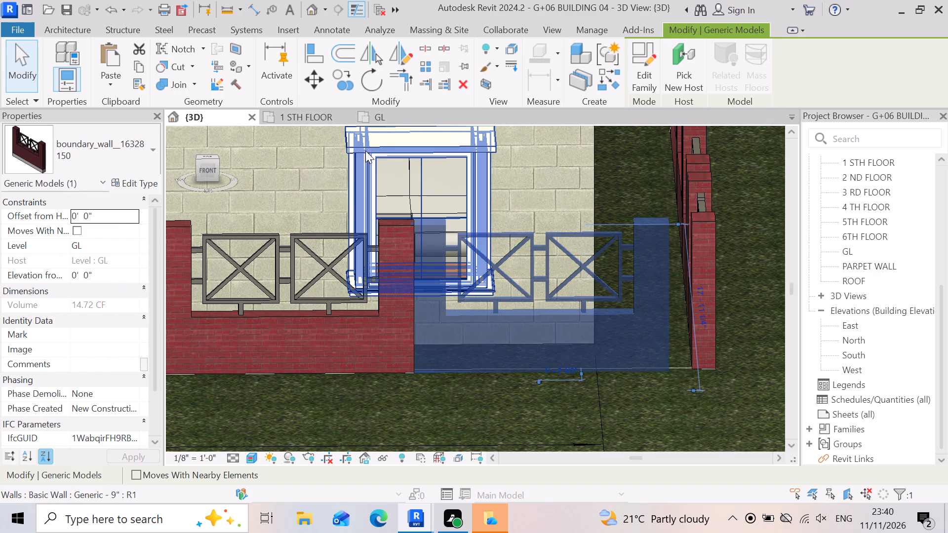
click(404, 117)
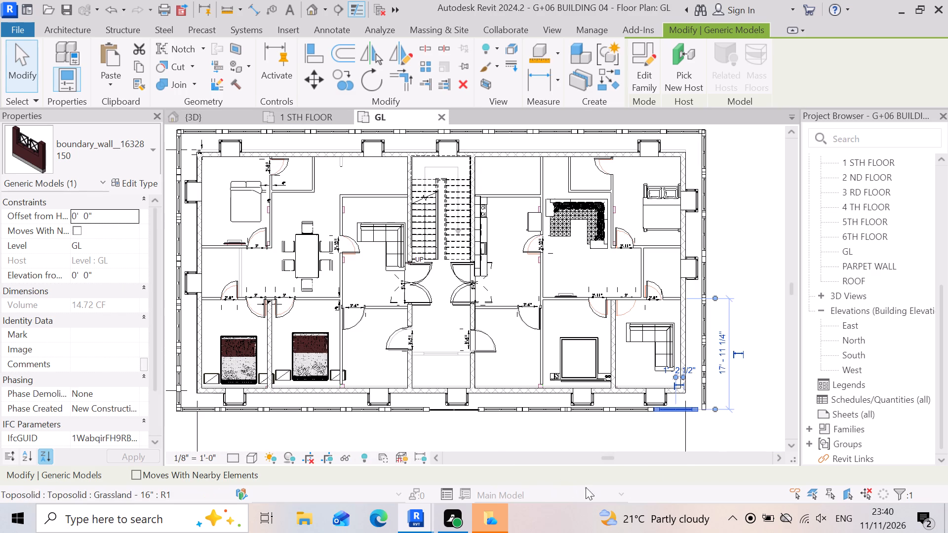
scroll(751, 415, up, 3)
click(728, 431)
scroll(688, 414, up, 2)
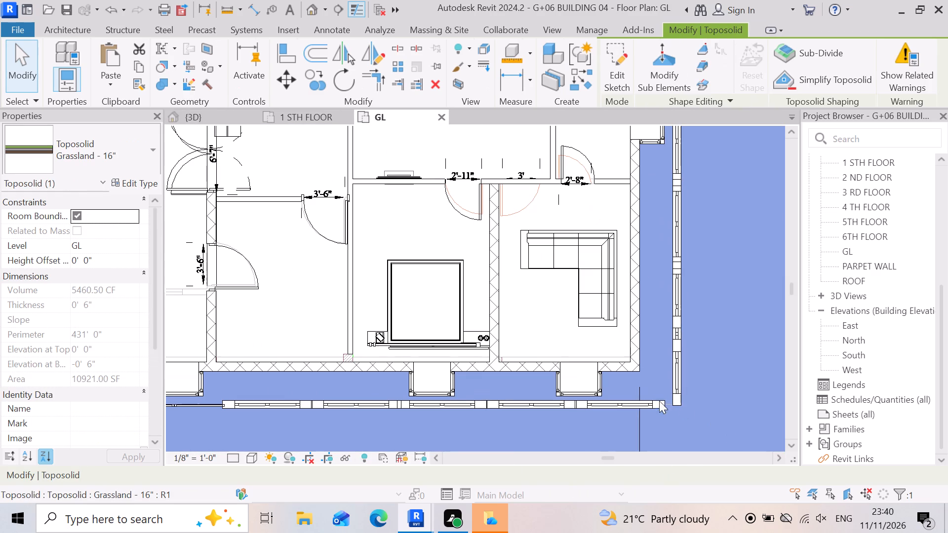
key(Escape)
scroll(685, 413, down, 2)
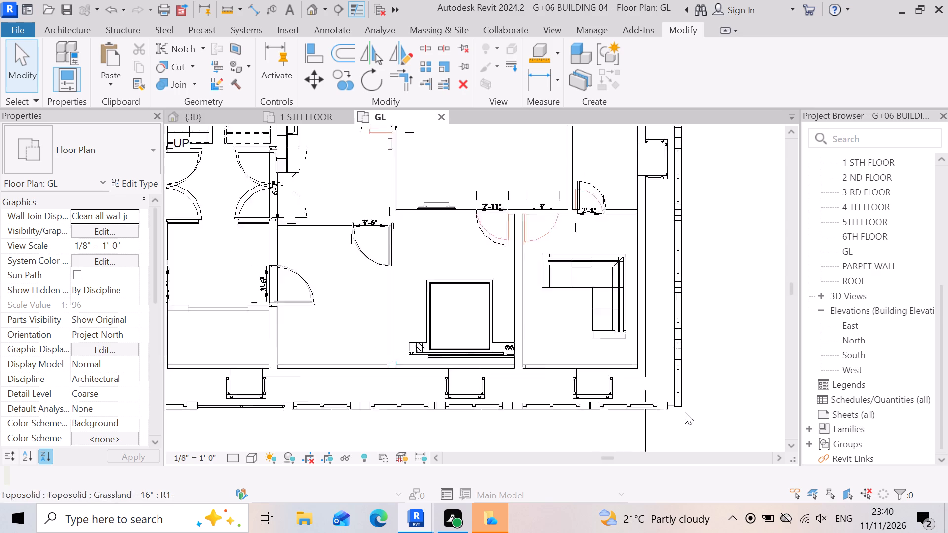
scroll(685, 412, down, 1)
scroll(691, 419, up, 6)
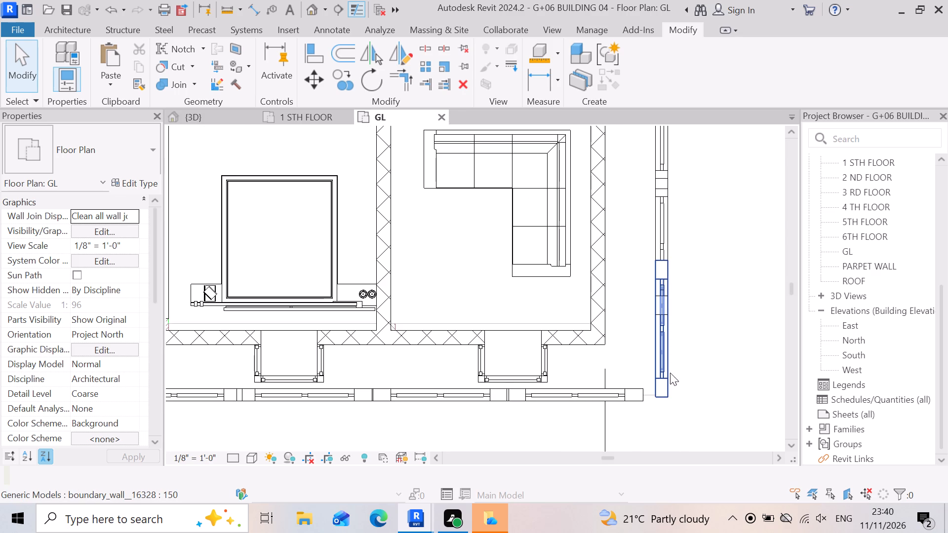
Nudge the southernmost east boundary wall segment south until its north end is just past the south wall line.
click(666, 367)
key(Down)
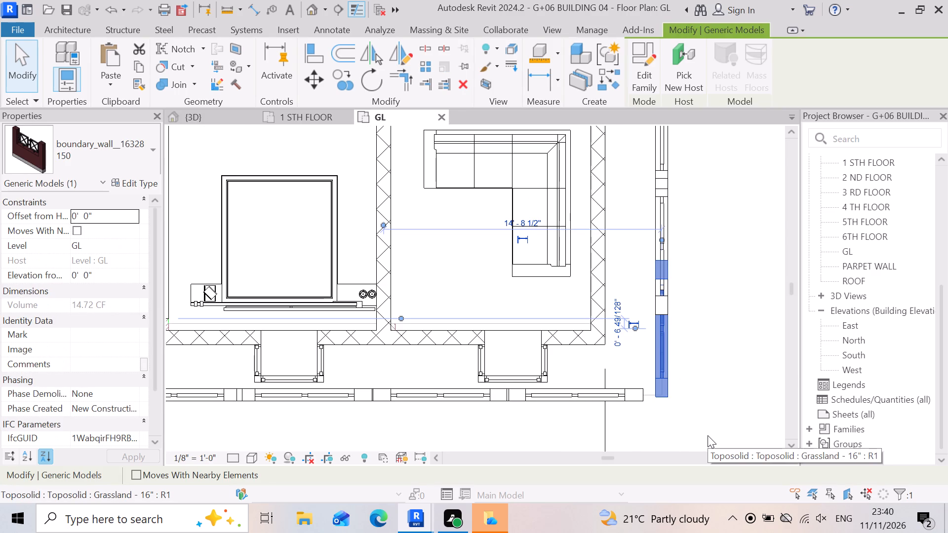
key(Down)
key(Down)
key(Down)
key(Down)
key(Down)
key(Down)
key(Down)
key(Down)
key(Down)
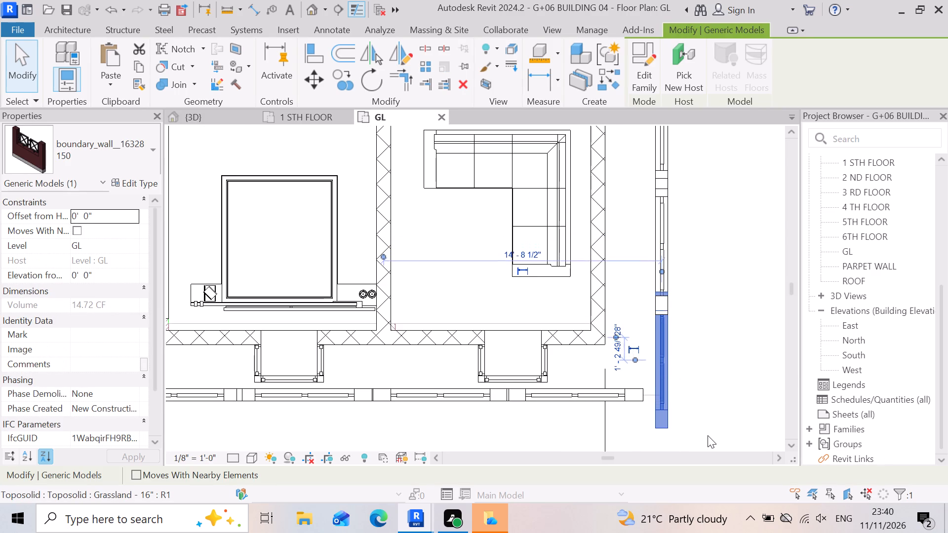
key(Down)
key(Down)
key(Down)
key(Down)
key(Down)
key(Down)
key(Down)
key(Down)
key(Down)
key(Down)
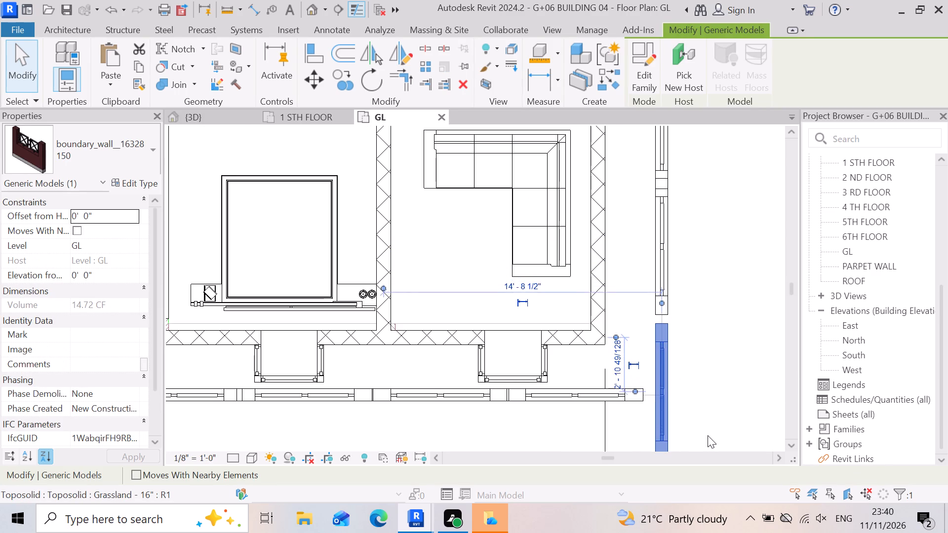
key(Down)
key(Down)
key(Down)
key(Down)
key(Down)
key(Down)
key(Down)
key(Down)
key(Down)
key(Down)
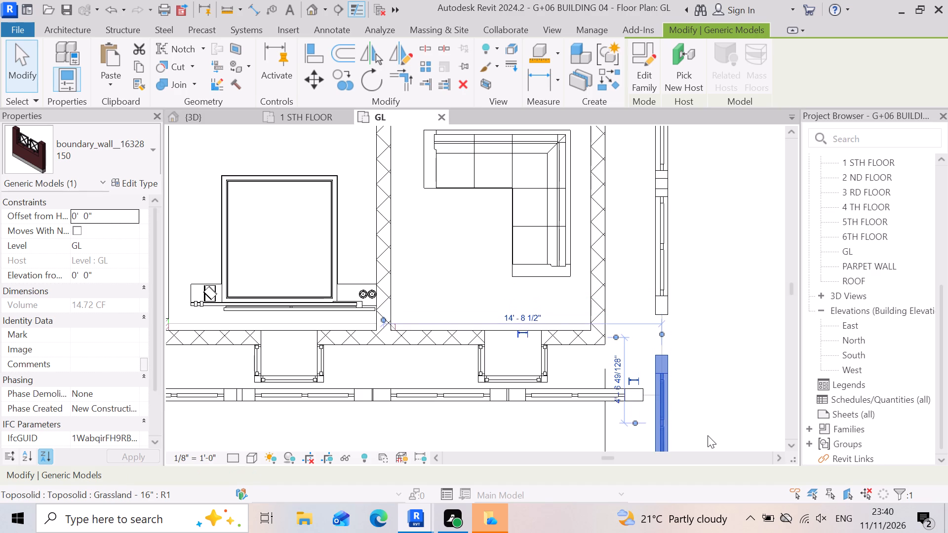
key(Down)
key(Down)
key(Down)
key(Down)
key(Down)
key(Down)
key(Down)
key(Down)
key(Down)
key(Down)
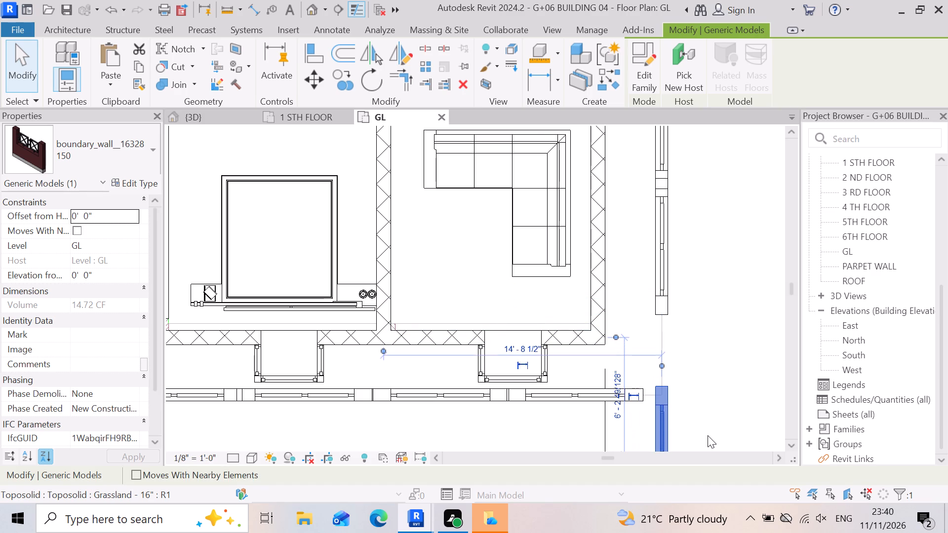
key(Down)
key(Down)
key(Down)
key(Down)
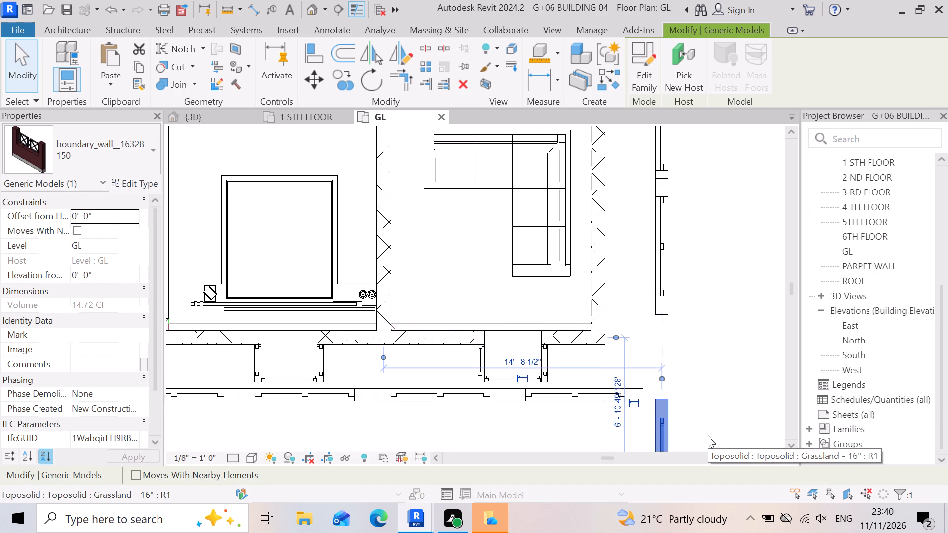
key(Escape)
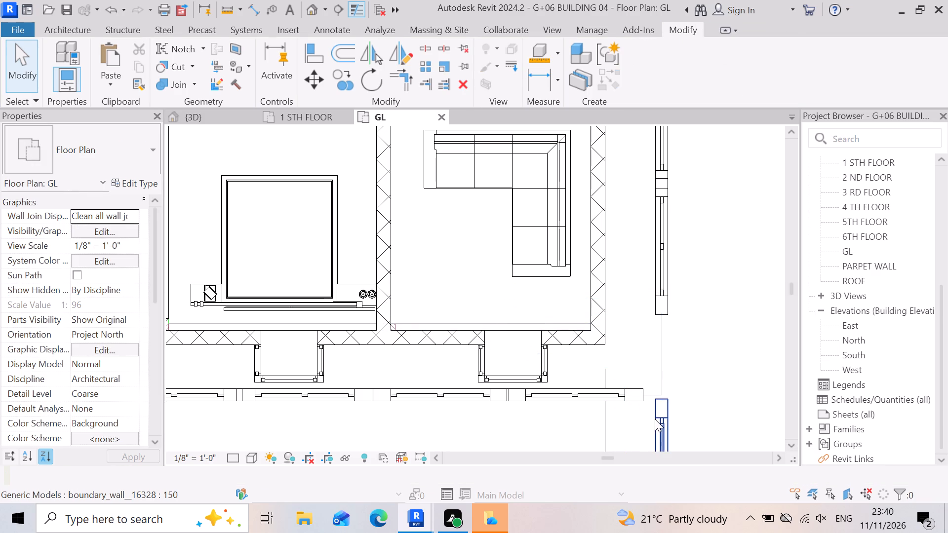
Copy the displaced east boundary wall segment about 8 feet north, back into the east wall run.
click(655, 419)
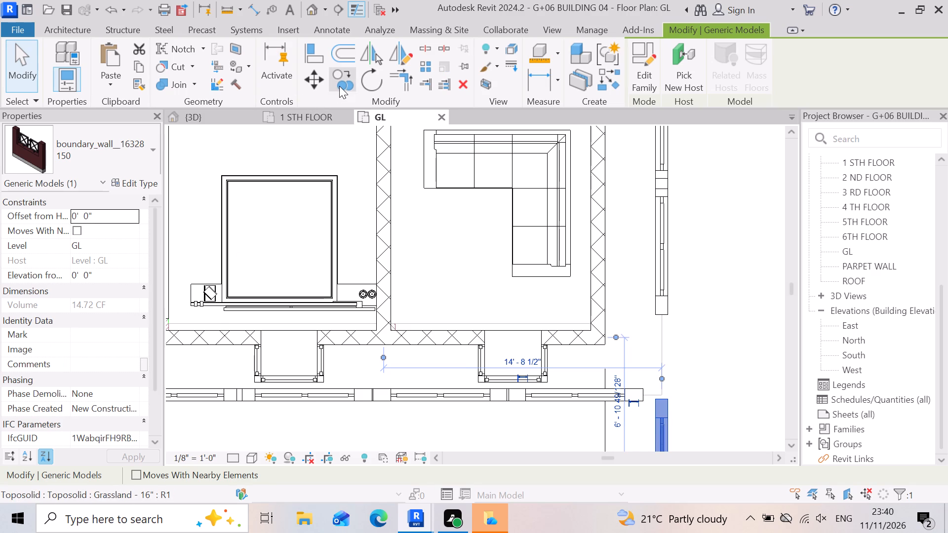
click(339, 86)
click(670, 396)
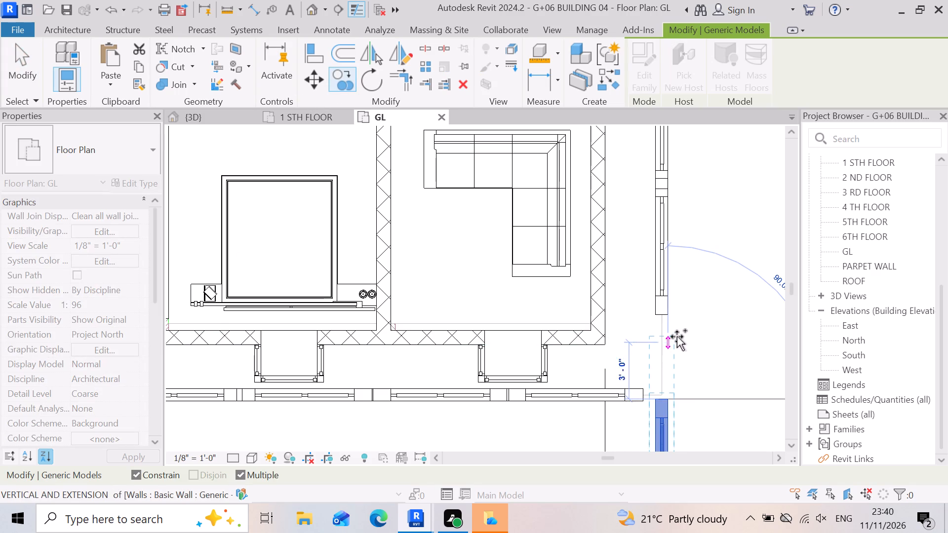
click(673, 242)
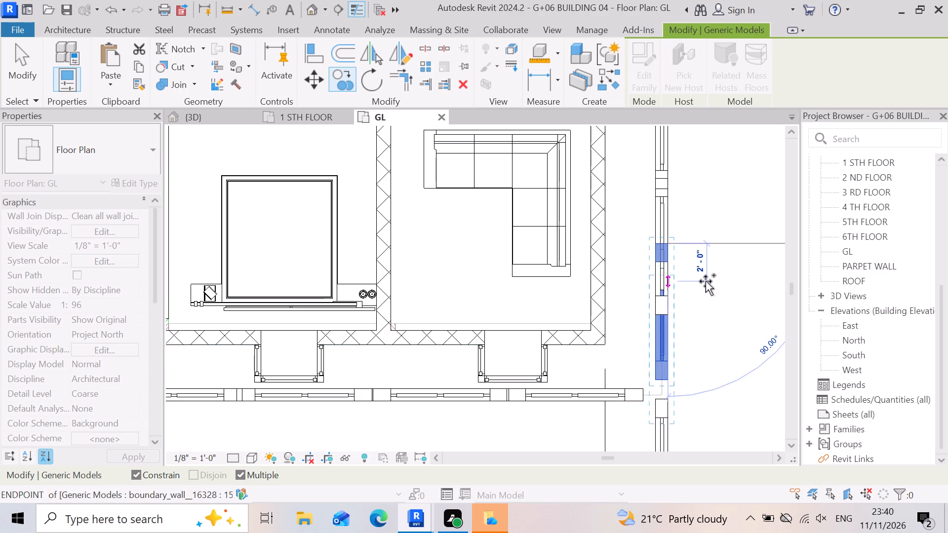
scroll(706, 281, down, 3)
key(Escape)
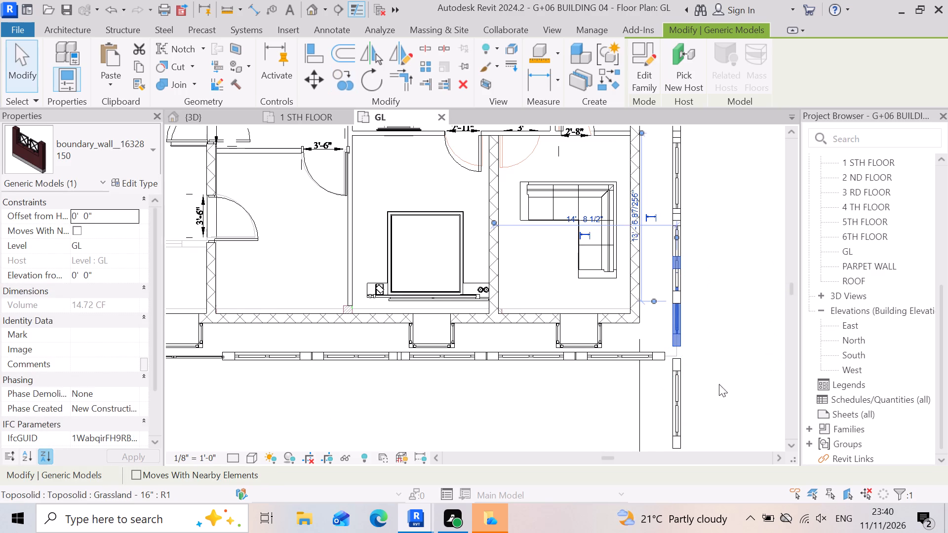
Delete the displaced boundary wall segment lying south of the southeast corner.
scroll(712, 385, up, 4)
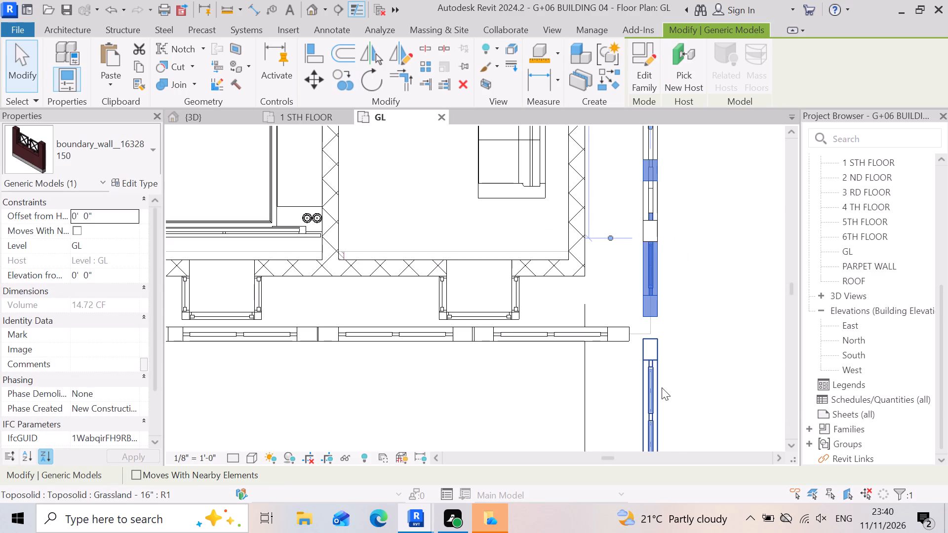
click(661, 386)
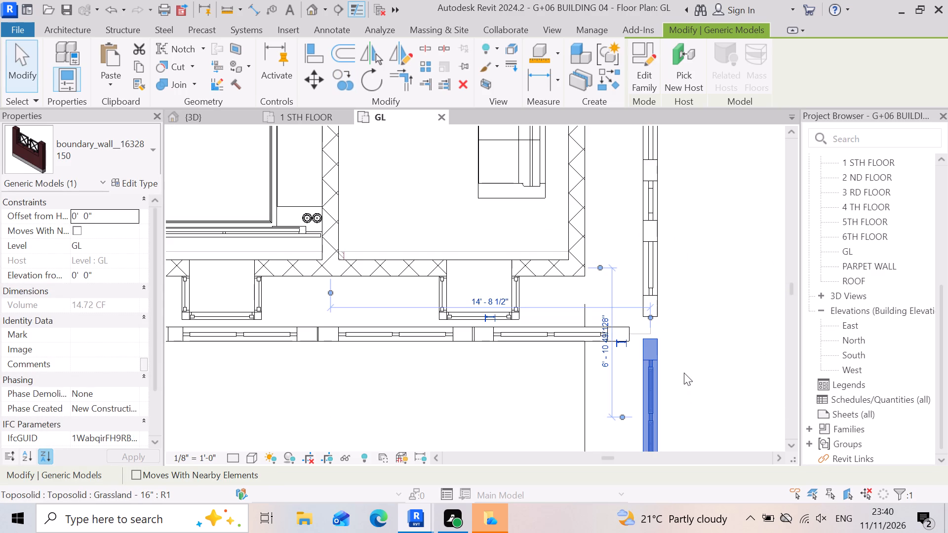
key(BackSpace)
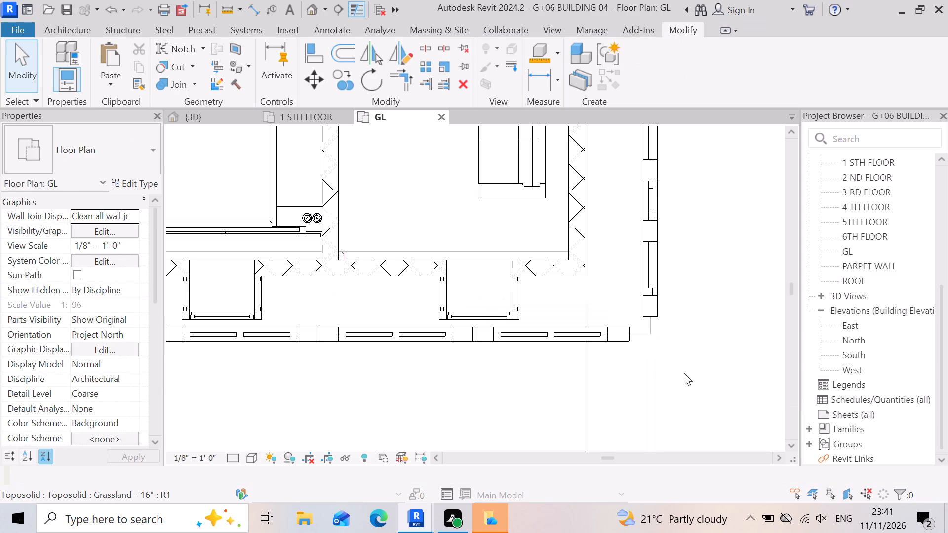
Nudge the copied east boundary wall segment south until its end pillar lines up with the south boundary wall.
scroll(672, 326, up, 2)
click(651, 315)
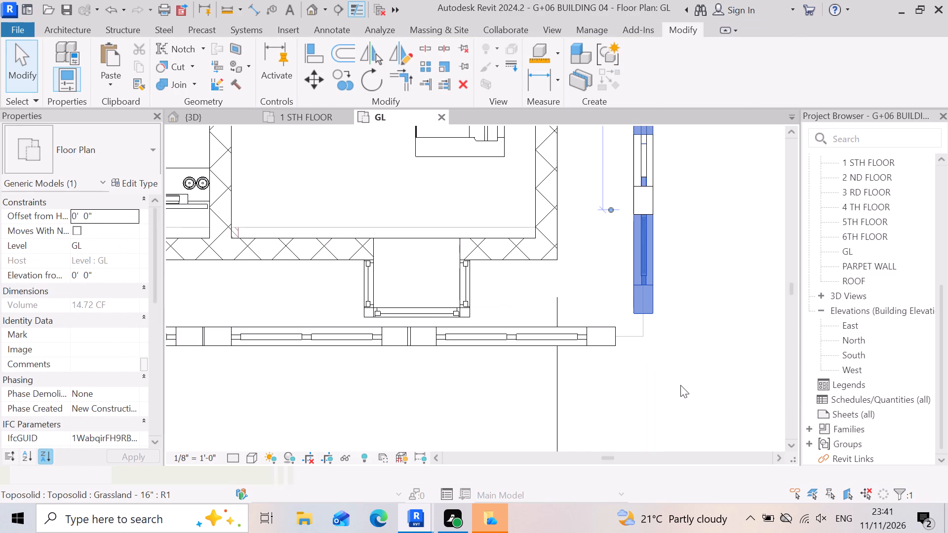
key(Down)
key(Down)
key(Down)
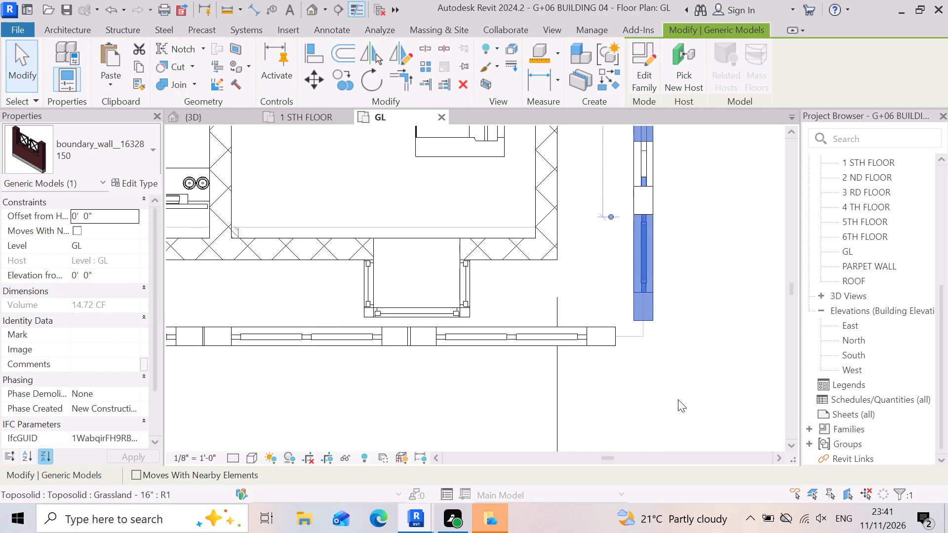
key(Down)
key(Down)
key(Down)
key(Down)
key(Down)
key(Down)
key(Down)
key(Down)
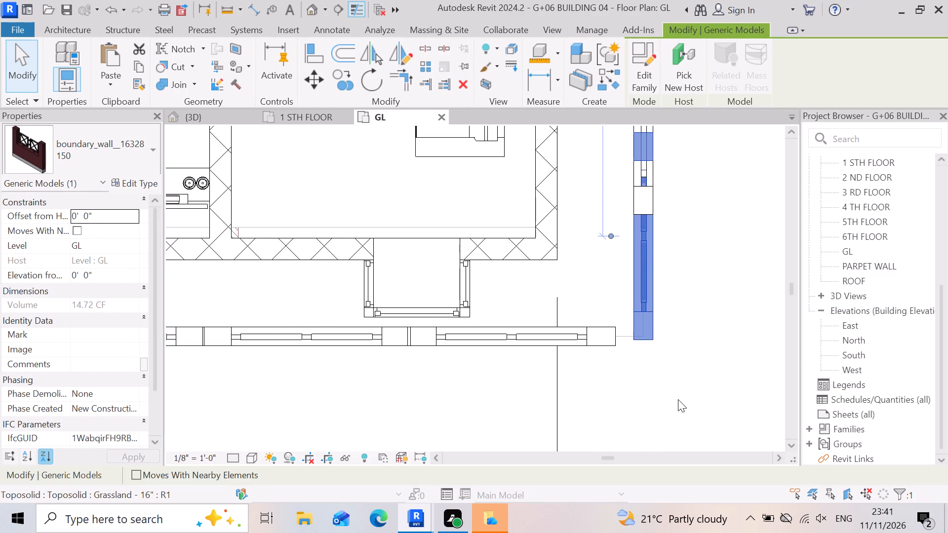
click(693, 359)
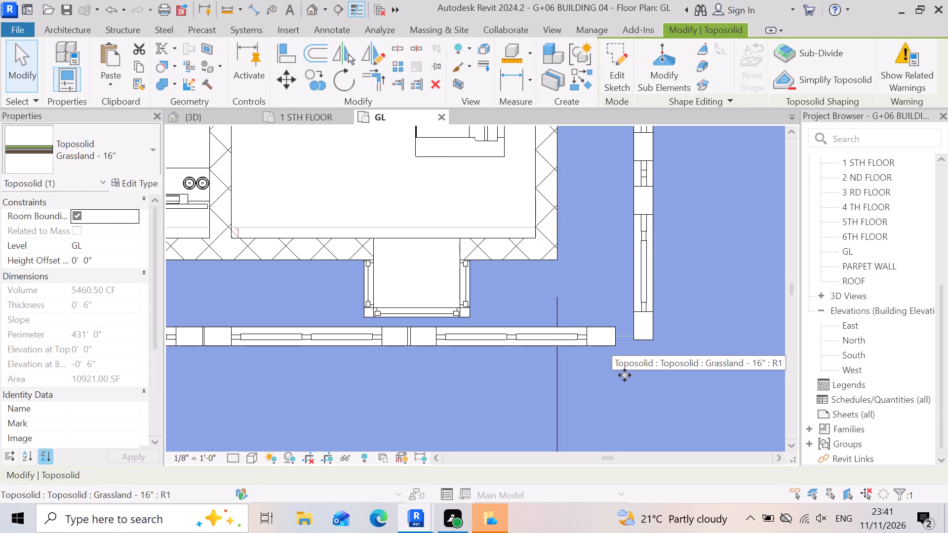
Nudge the easternmost south boundary wall segment about 4 feet east, past the east boundary wall line.
key(Escape)
click(592, 341)
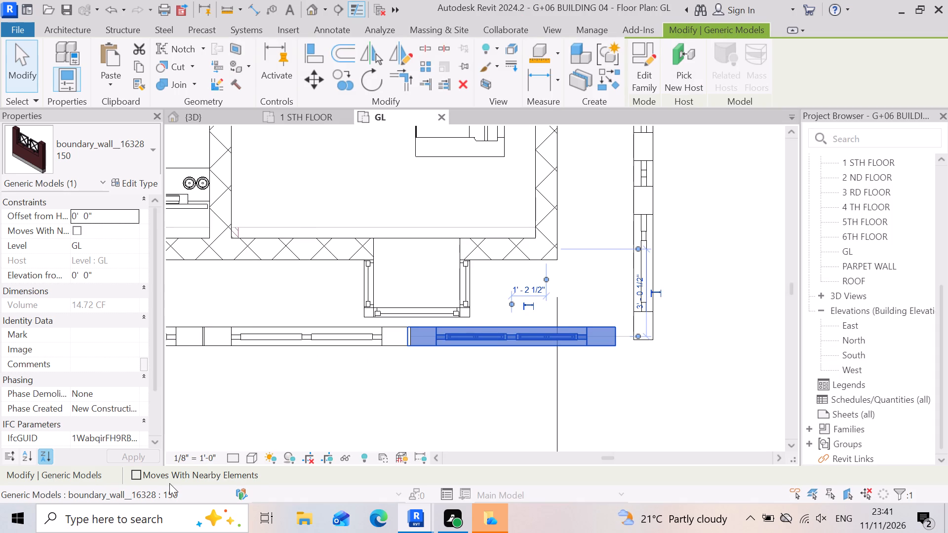
key(Right)
key(Right)
key(Right)
key(Right)
key(Right)
key(Right)
key(Right)
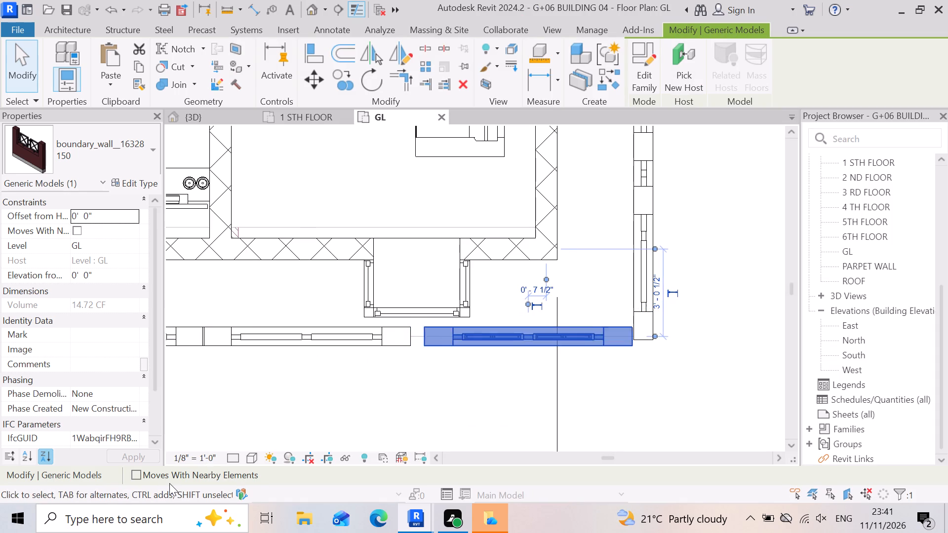
key(Right)
key(Right)
key(Right)
key(Right)
key(Right)
key(Right)
key(Right)
key(Right)
key(Right)
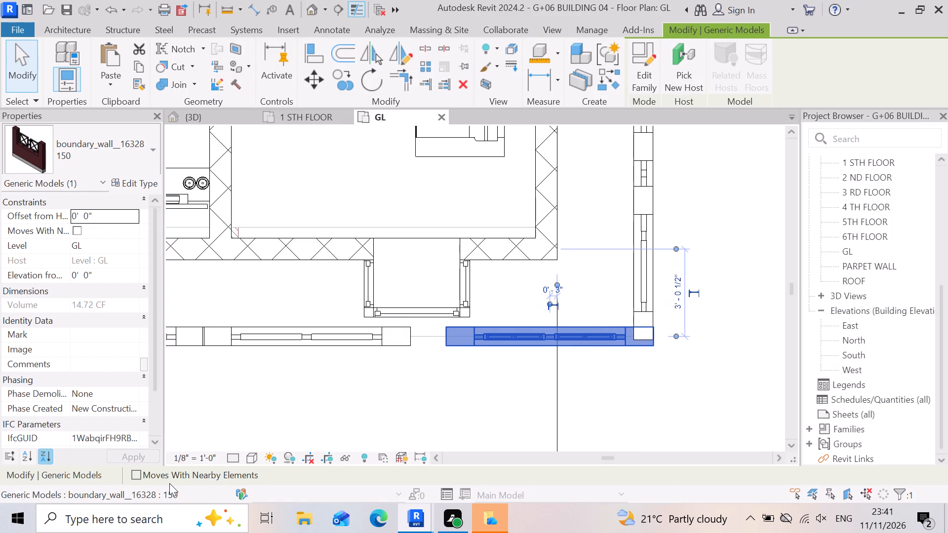
key(Right)
key(Right)
key(Right)
key(Right)
key(Right)
key(Right)
key(Right)
key(Right)
key(Right)
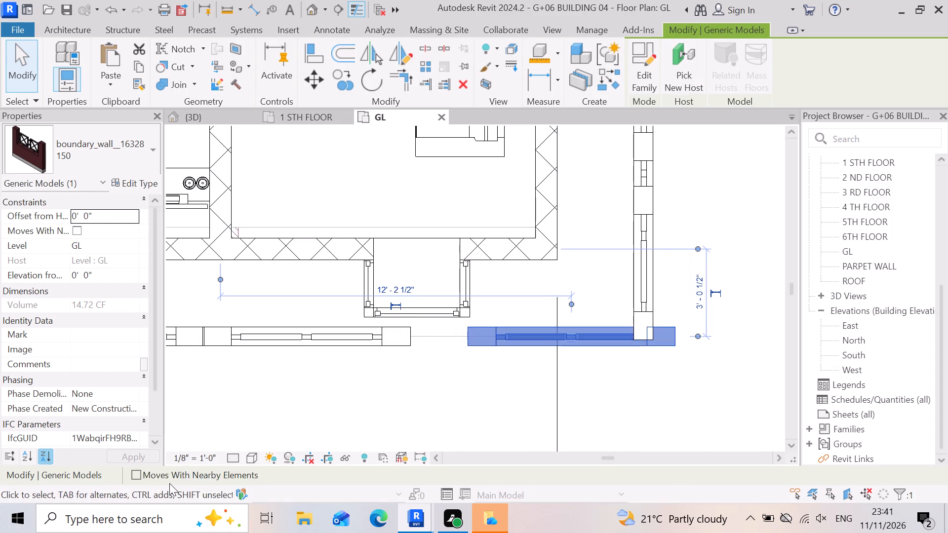
key(Right)
key(Right)
key(Right)
key(Right)
key(Right)
key(Right)
key(Right)
key(Right)
key(Right)
key(Right)
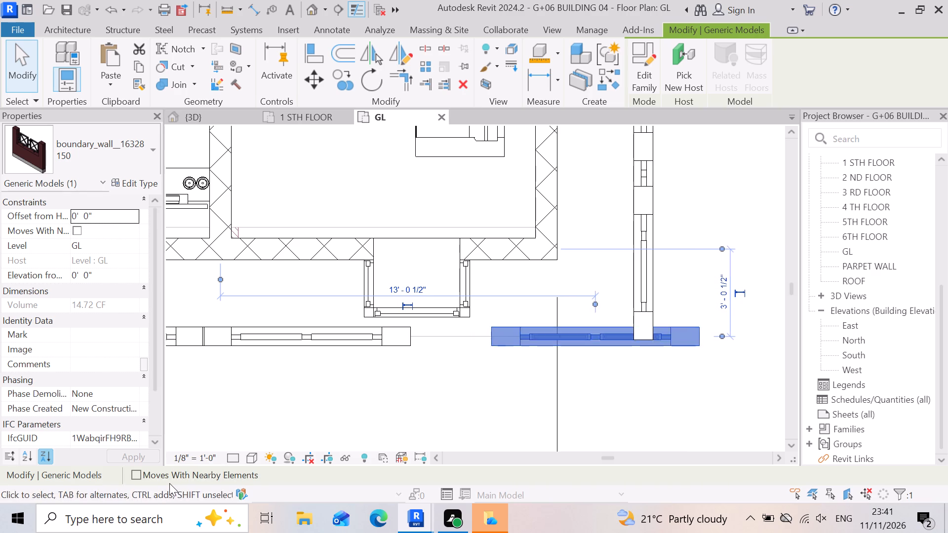
key(Right)
key(Right)
key(Right)
key(Right)
key(Right)
key(Right)
key(Right)
key(Right)
key(Right)
key(Right)
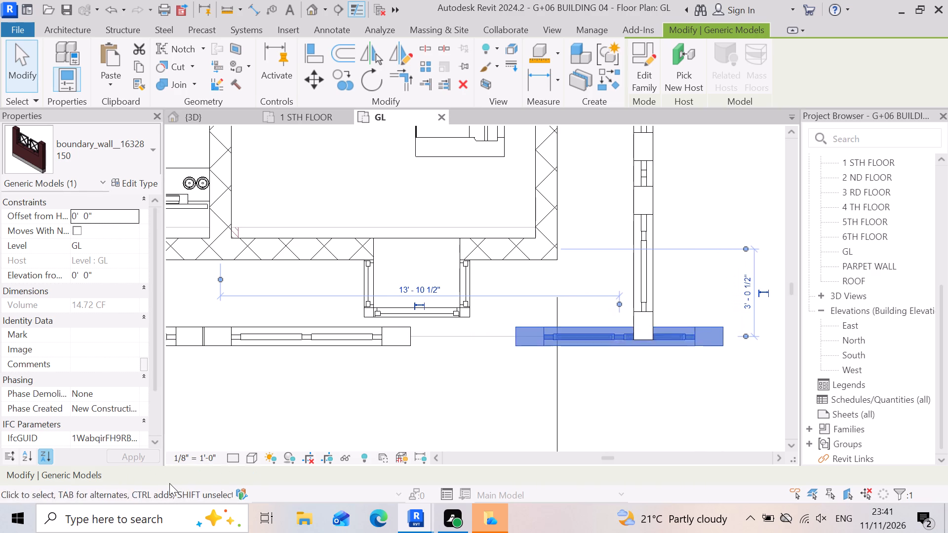
key(Right)
key(Right)
key(Right)
key(Right)
key(Escape)
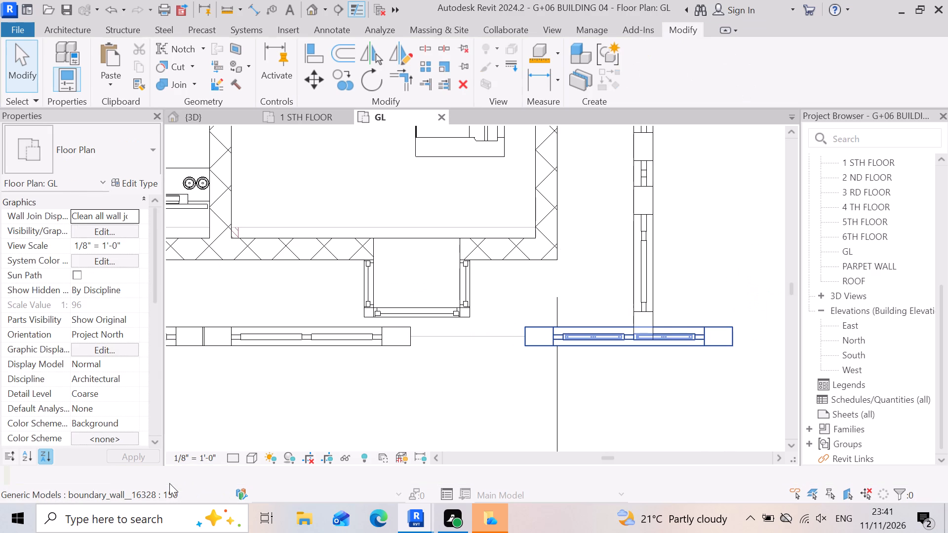
Copy the displaced south boundary wall segment about 7' 9" west, back onto the south wall run.
click(613, 345)
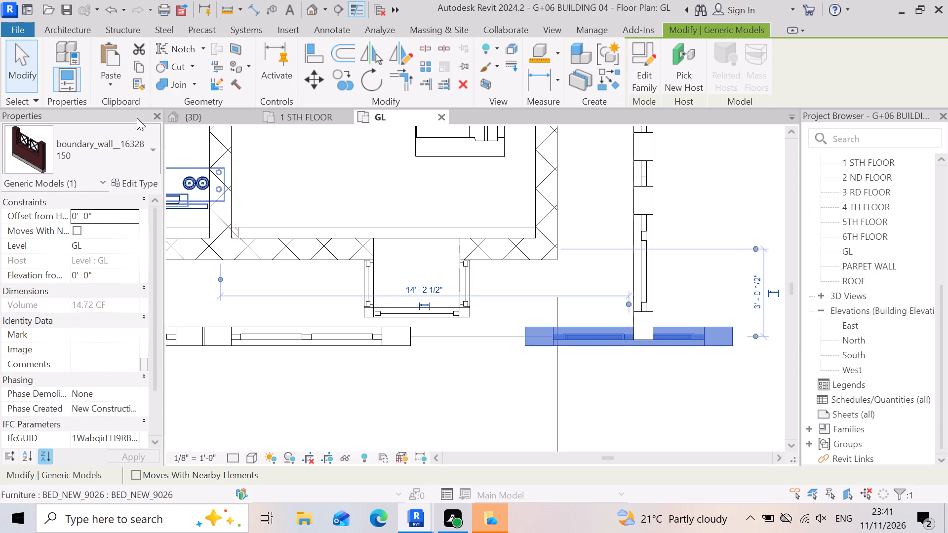
click(341, 86)
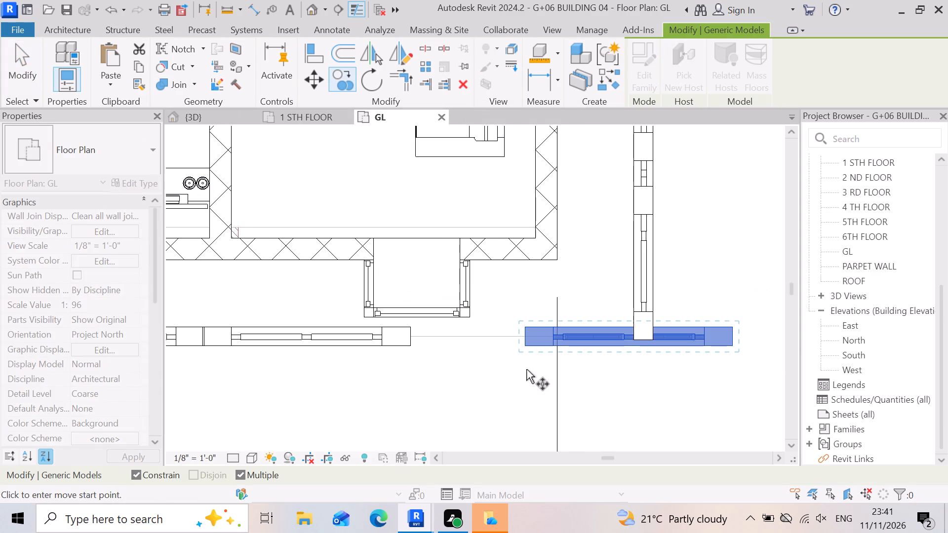
click(524, 350)
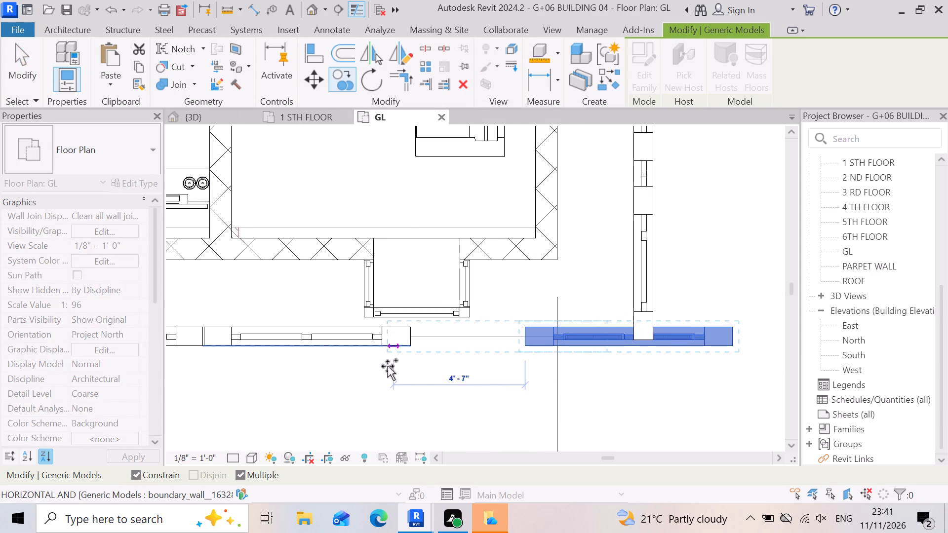
click(300, 373)
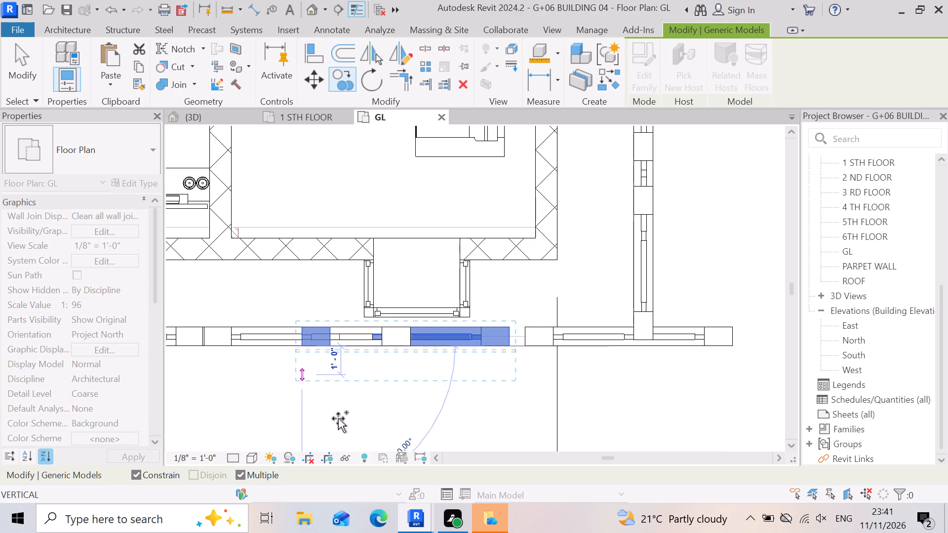
key(Escape)
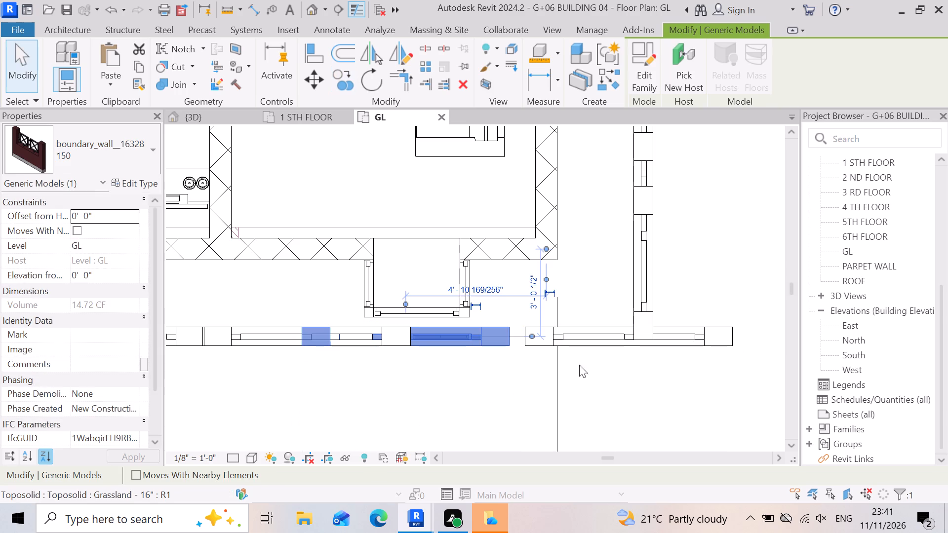
Nudge the original displaced south wall segment west until its east end is flush with the east boundary wall's outer face.
click(737, 343)
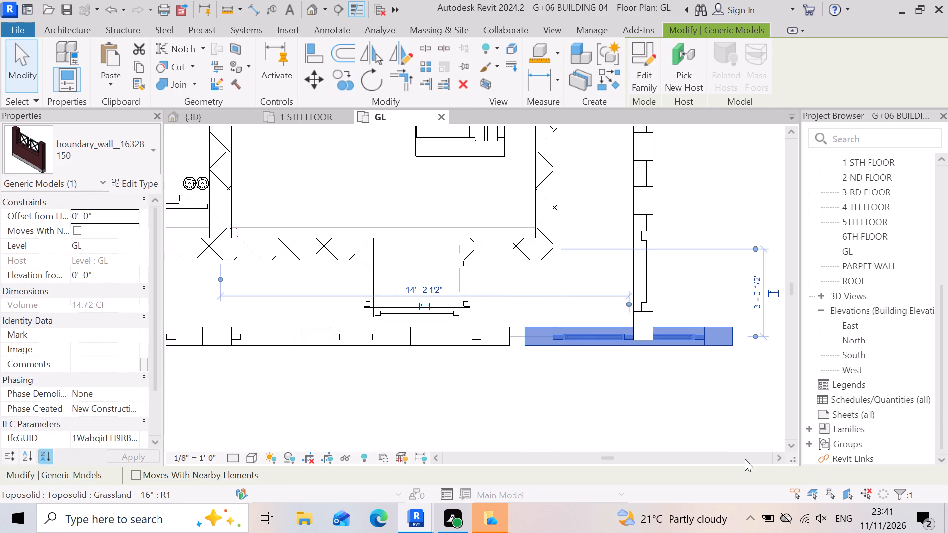
key(Left)
key(Left)
key(Left)
key(Left)
key(Left)
key(Left)
right_drag(742, 459, 738, 462)
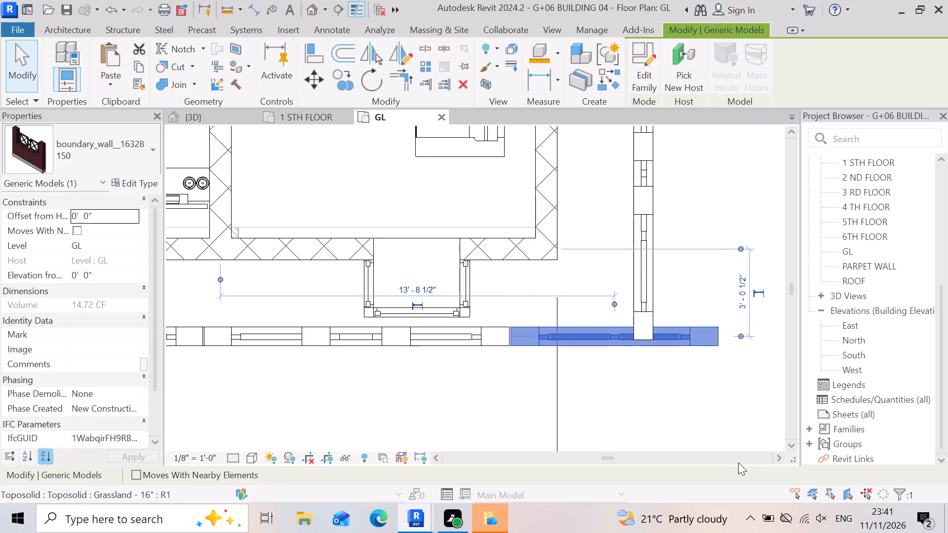
key(Left)
right_drag(738, 462, 730, 469)
key(Left)
key(Left)
key(Left)
key(Left)
key(Left)
key(Left)
key(Left)
key(Left)
key(Left)
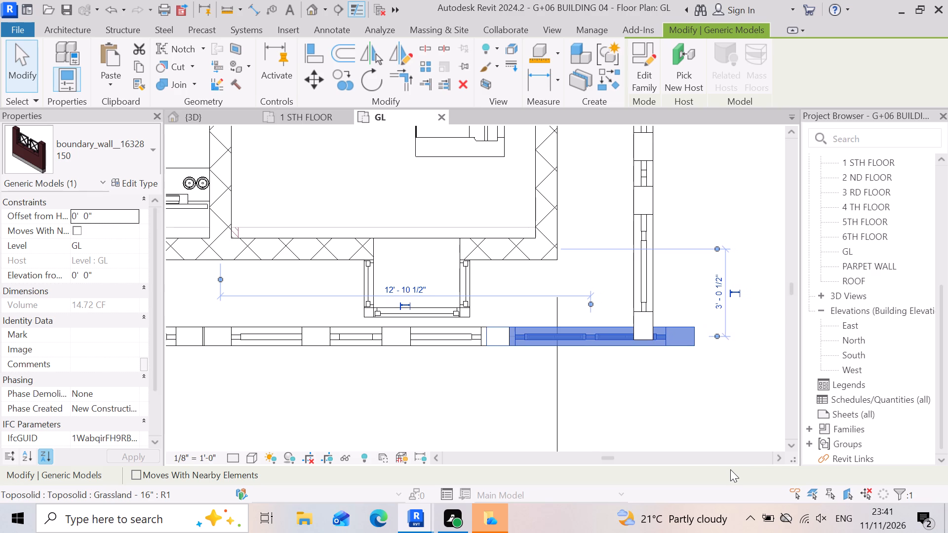
right_drag(730, 469, 730, 470)
key(Left)
key(Left)
key(Left)
key(Left)
key(Left)
key(Left)
key(Left)
key(Left)
key(Left)
key(Left)
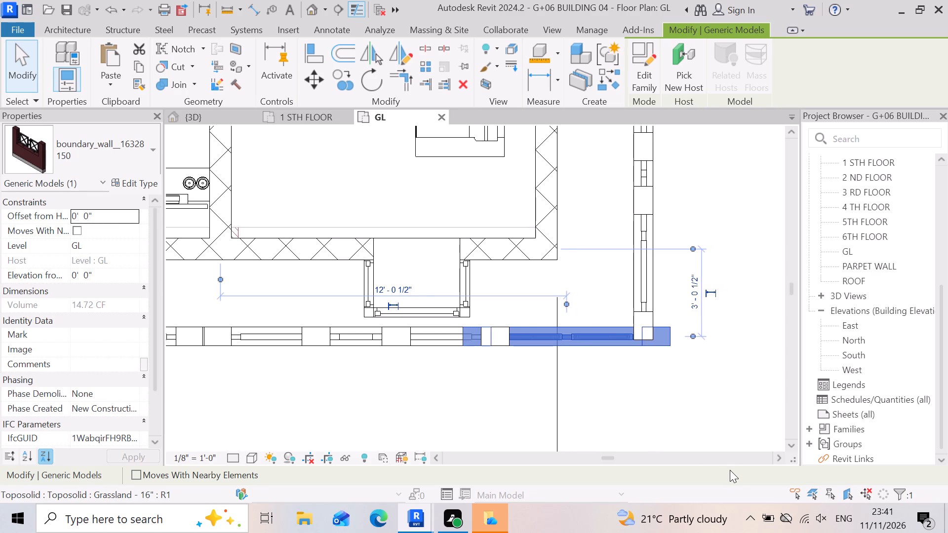
right_drag(730, 470, 732, 468)
key(Left)
key(Left)
key(Left)
key(Left)
key(Left)
key(Left)
key(Left)
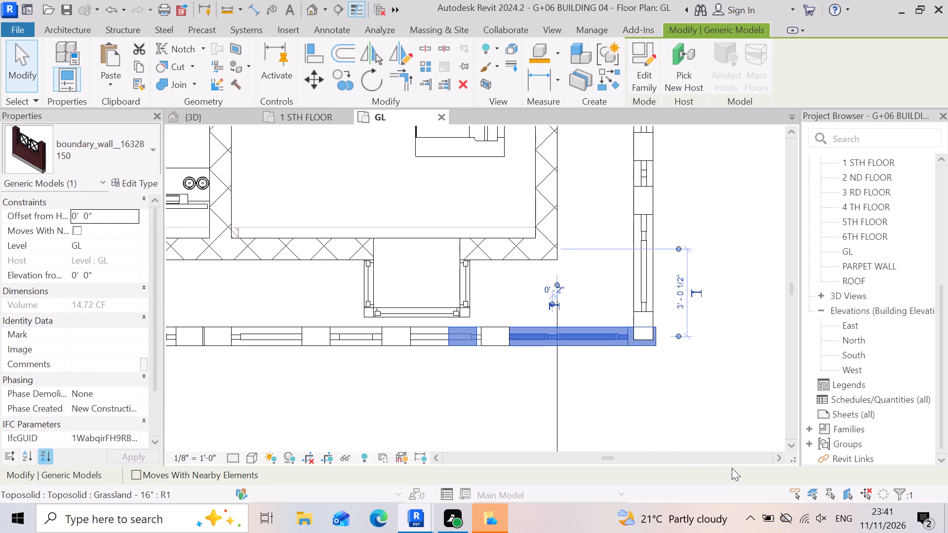
right_drag(732, 468, 734, 467)
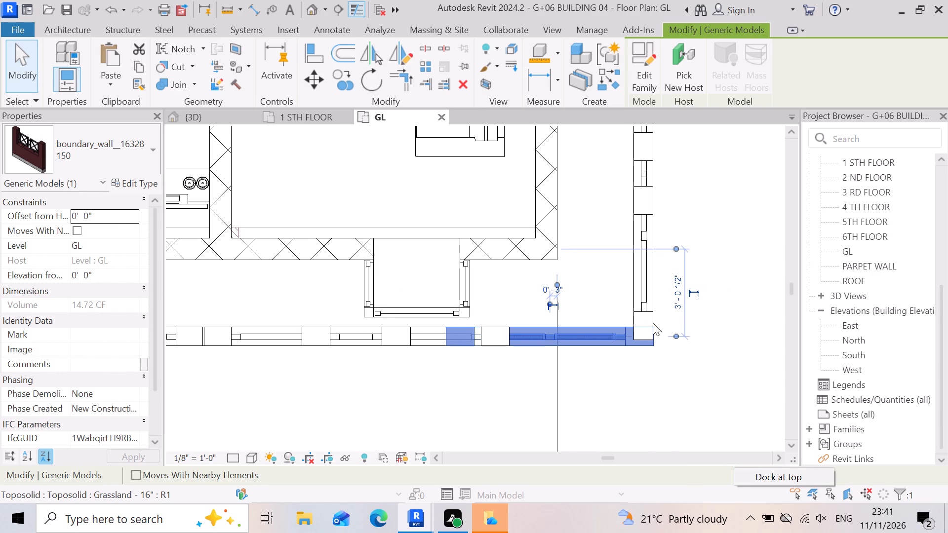
click(662, 382)
Inspect the boundary wall in the 3D view, examining its corners, the side and front runs, and the front gate.
scroll(713, 325, down, 3)
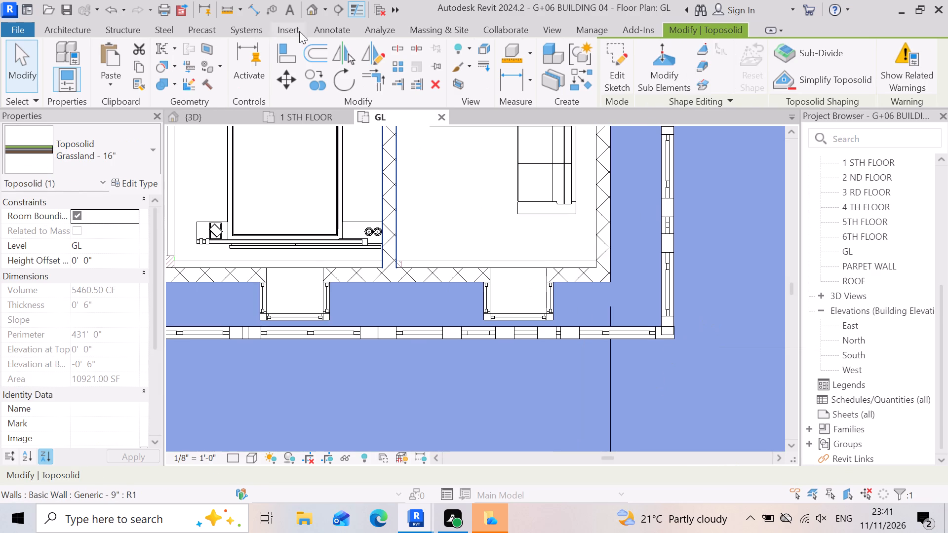
click(236, 116)
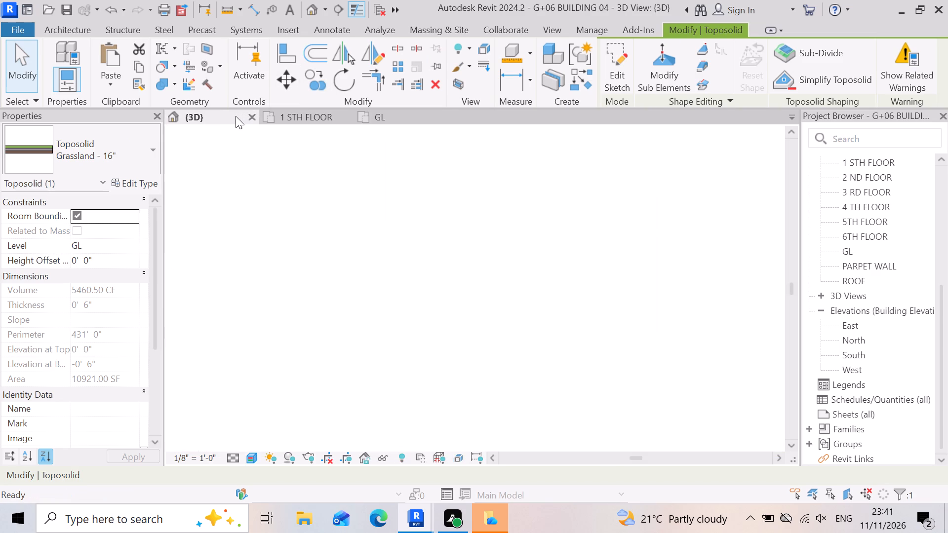
scroll(604, 336, down, 4)
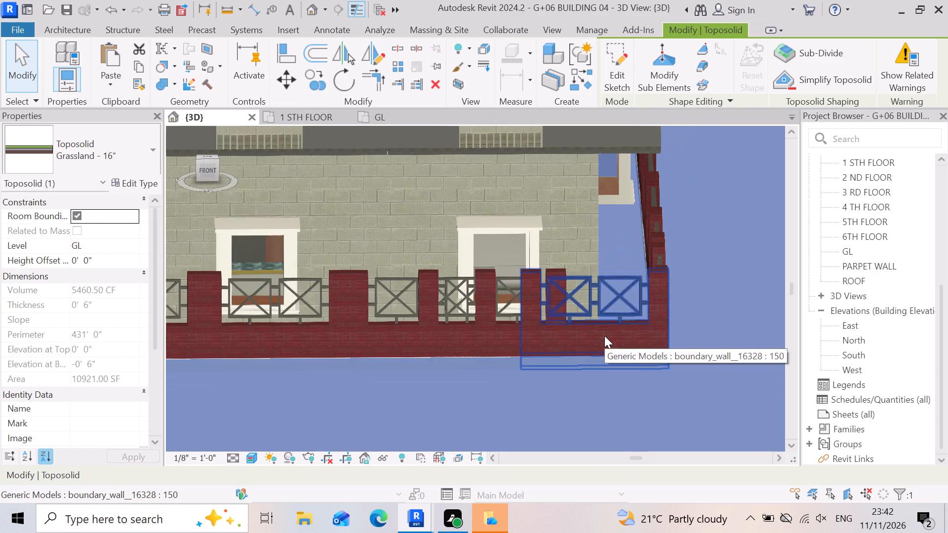
scroll(649, 275, down, 5)
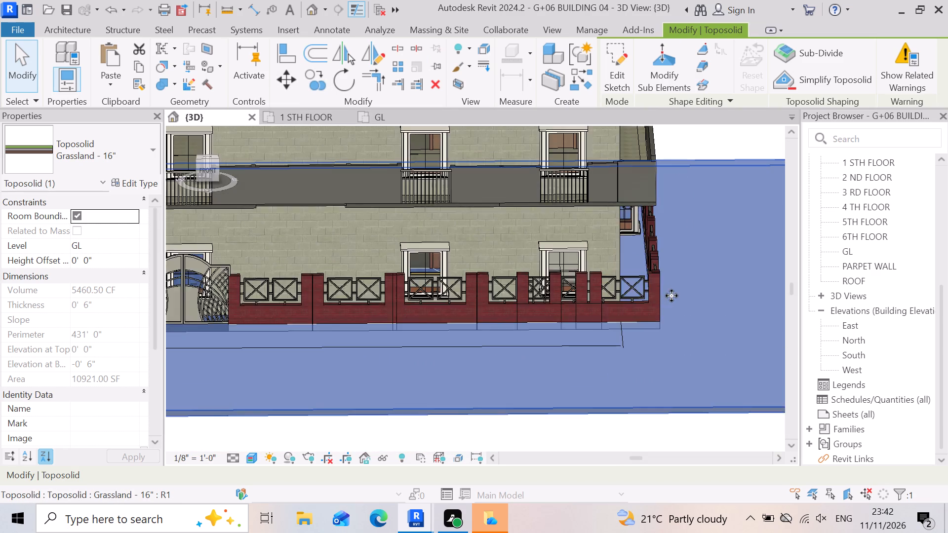
scroll(671, 296, down, 3)
scroll(623, 316, down, 8)
click(329, 392)
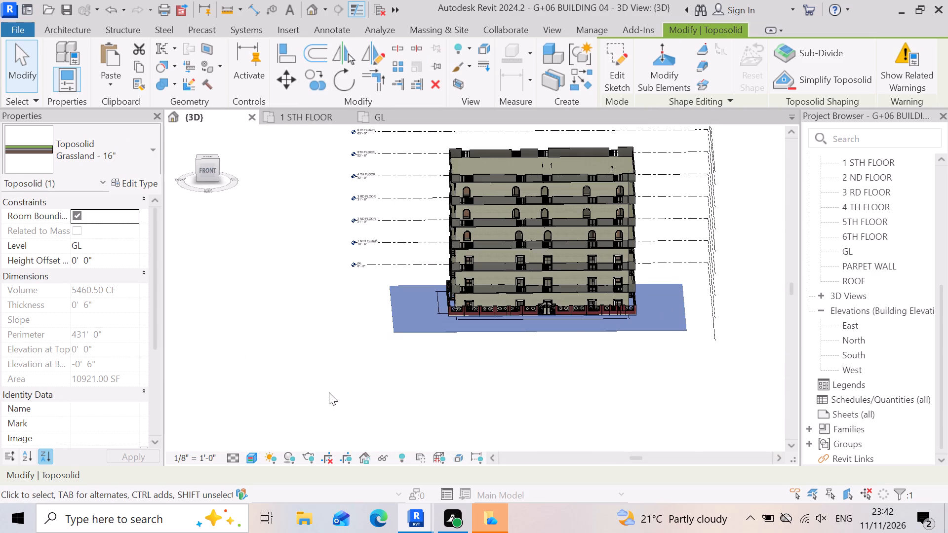
scroll(426, 365, up, 12)
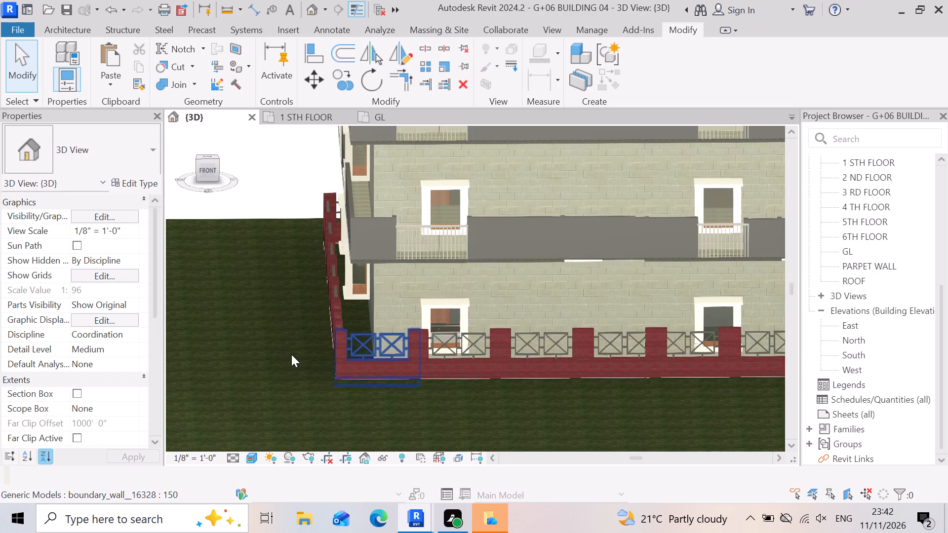
scroll(285, 355, up, 3)
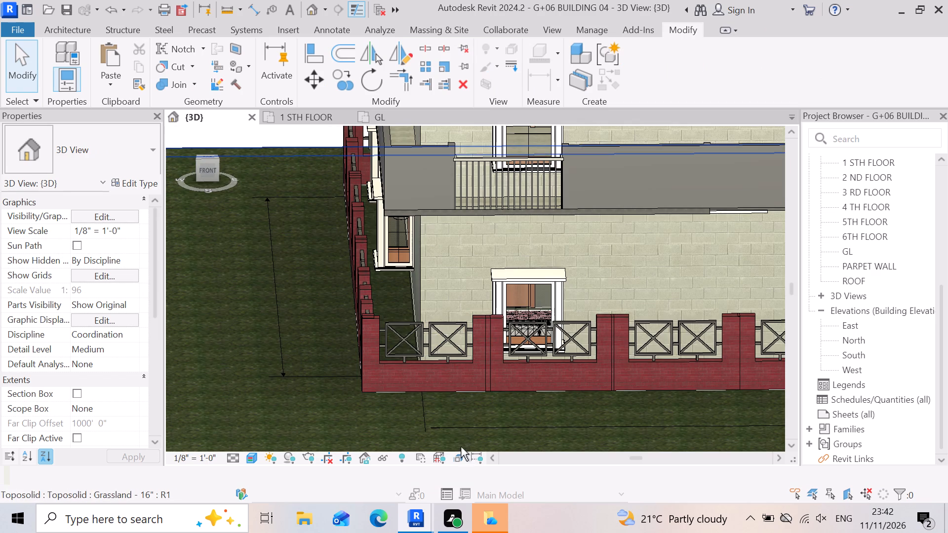
shift+right_drag(461, 447, 575, 413)
shift+middle_drag(461, 447, 575, 413)
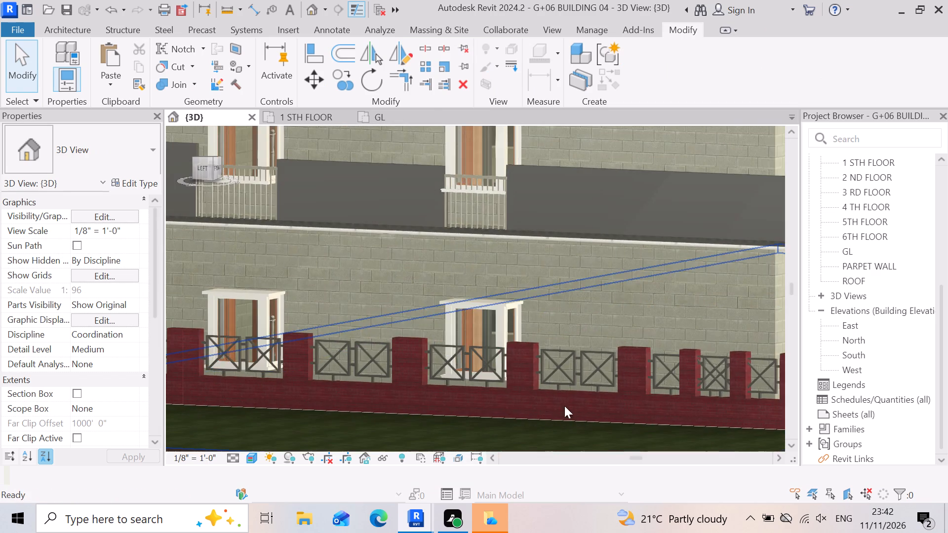
scroll(508, 355, down, 6)
shift+middle_drag(355, 374, 417, 410)
shift+right_drag(414, 408, 417, 410)
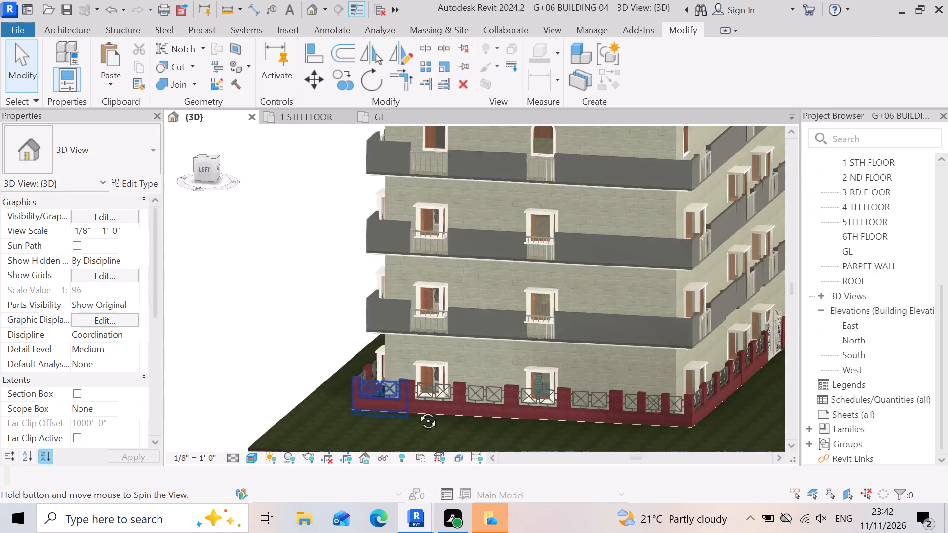
shift+middle_drag(417, 410, 485, 430)
shift+right_drag(417, 410, 485, 430)
shift+scroll(474, 425, down, 1)
scroll(286, 347, up, 8)
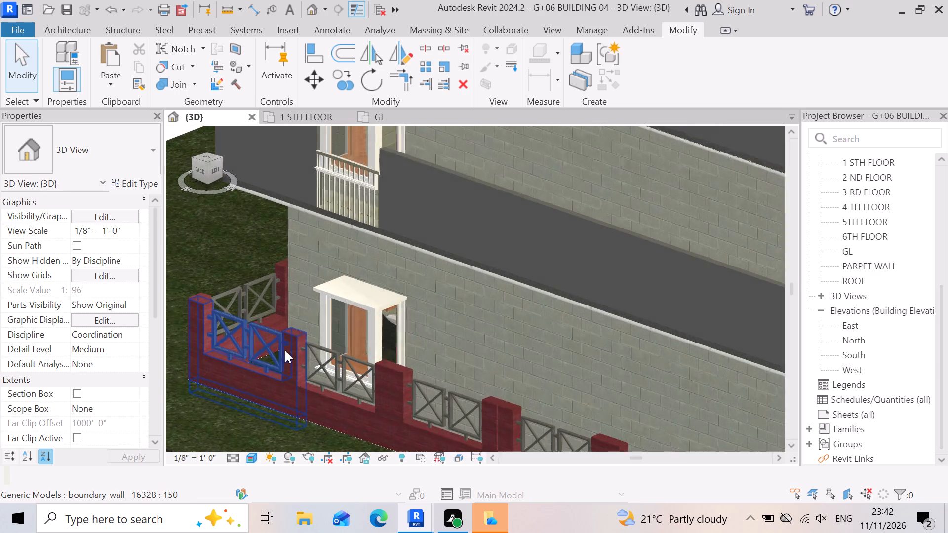
scroll(285, 350, up, 1)
scroll(348, 239, down, 7)
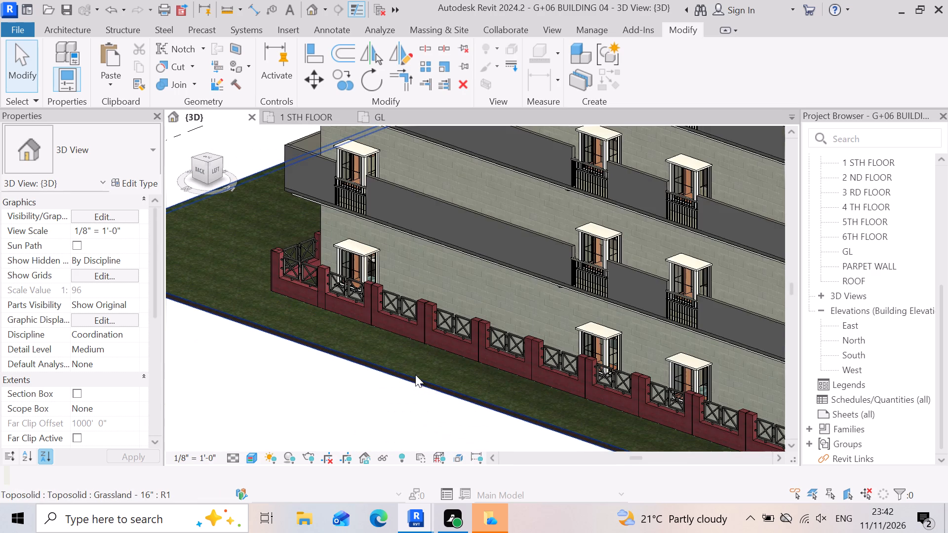
scroll(413, 338, up, 5)
scroll(453, 369, down, 2)
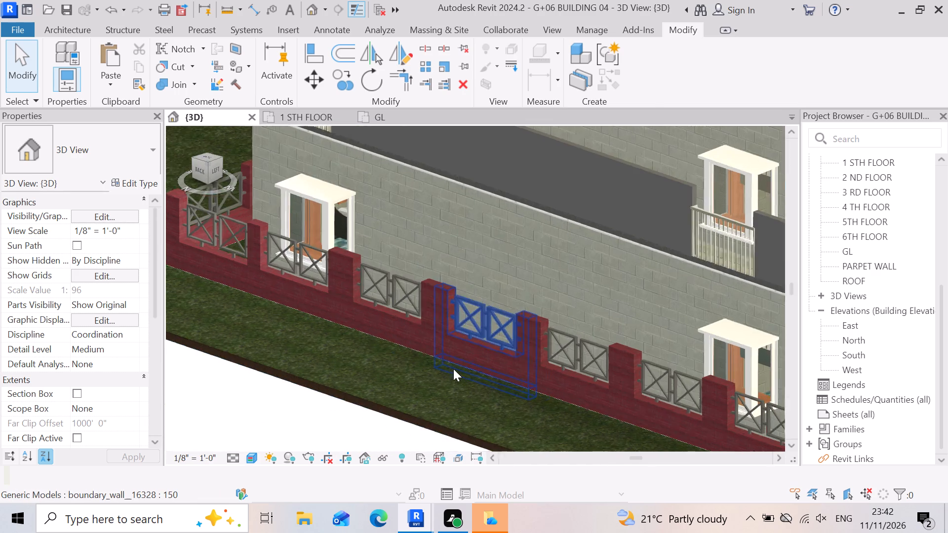
shift+scroll(525, 411, down, 1)
shift+right_drag(509, 402, 342, 350)
shift+middle_drag(502, 401, 342, 350)
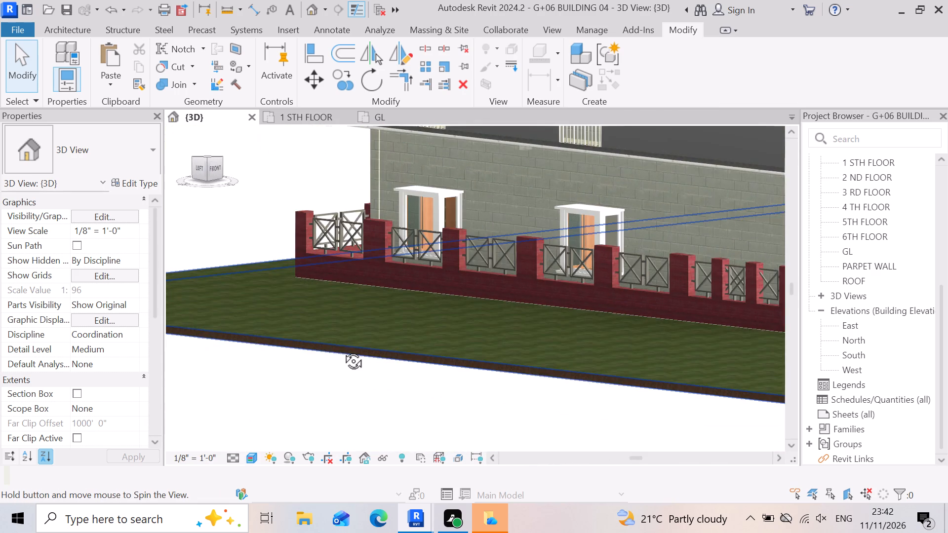
shift+middle_drag(342, 350, 349, 407)
shift+right_drag(342, 350, 351, 407)
scroll(343, 328, down, 7)
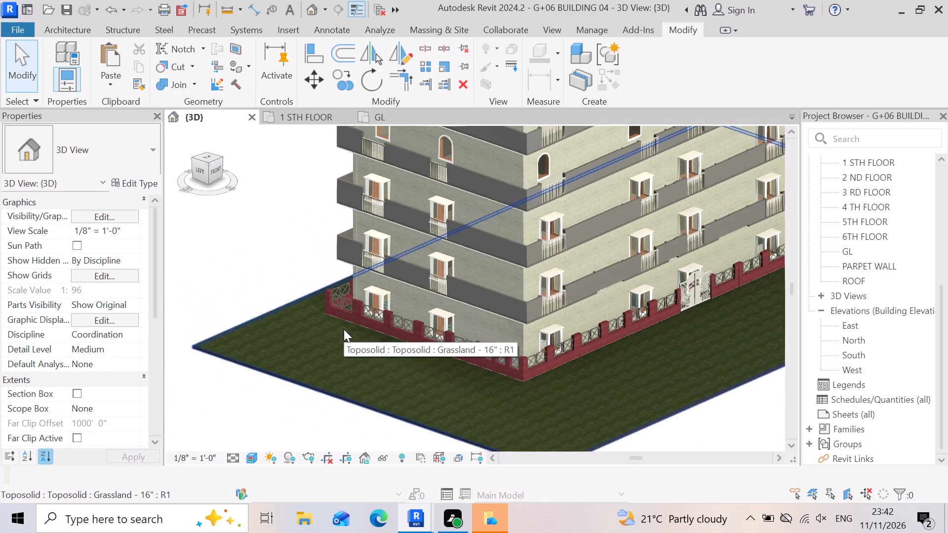
scroll(344, 329, down, 6)
shift+right_drag(390, 365, 372, 358)
shift+middle_drag(388, 365, 372, 358)
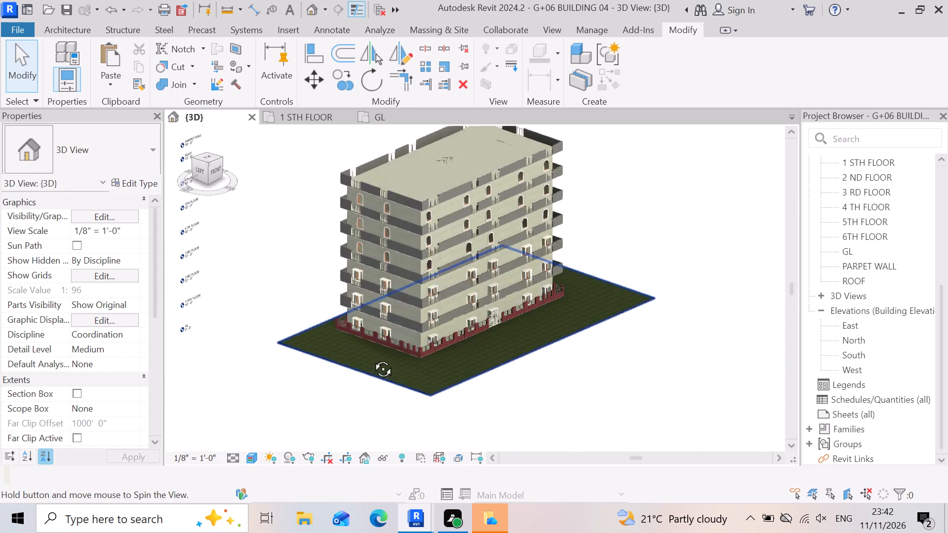
shift+middle_drag(372, 358, 312, 335)
shift+right_drag(372, 358, 312, 335)
scroll(458, 333, up, 5)
scroll(388, 377, up, 3)
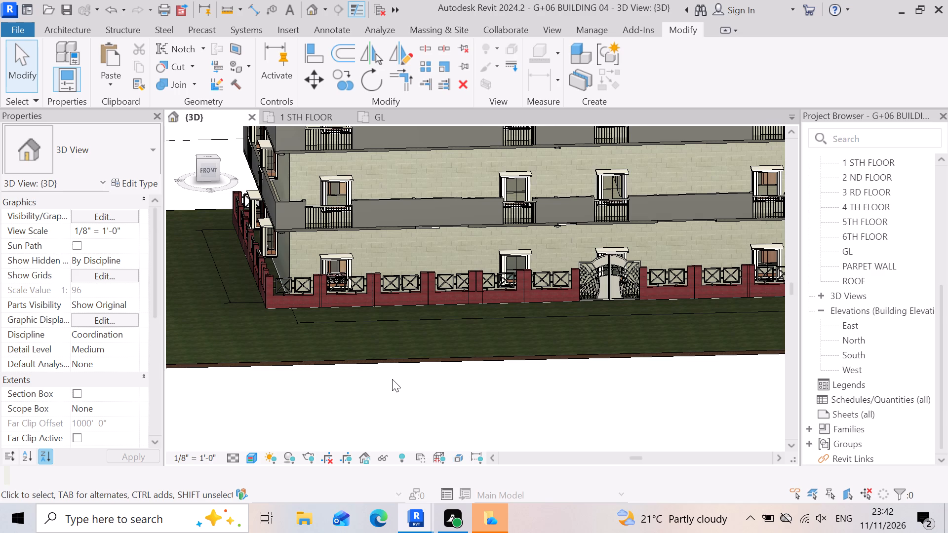
scroll(481, 404, down, 5)
scroll(436, 382, down, 2)
scroll(486, 414, up, 1)
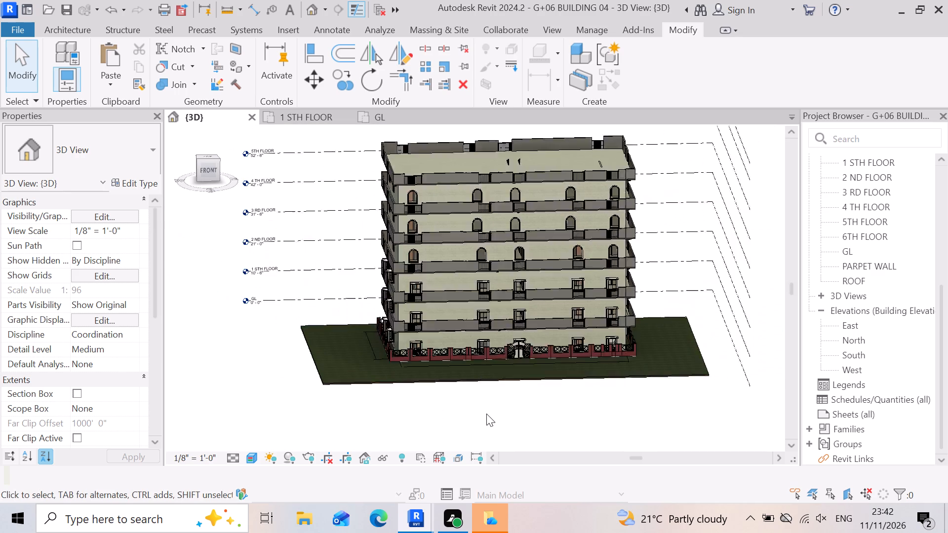
Print the current 3D view with Microsoft Print to PDF, saving the output in Documents as G+06 NEW.
scroll(486, 414, up, 1)
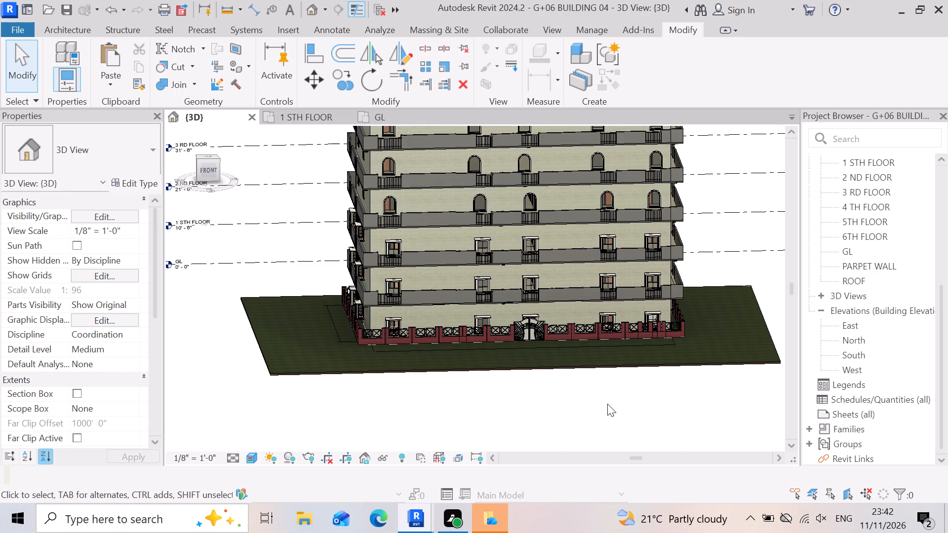
key(ctrl+p)
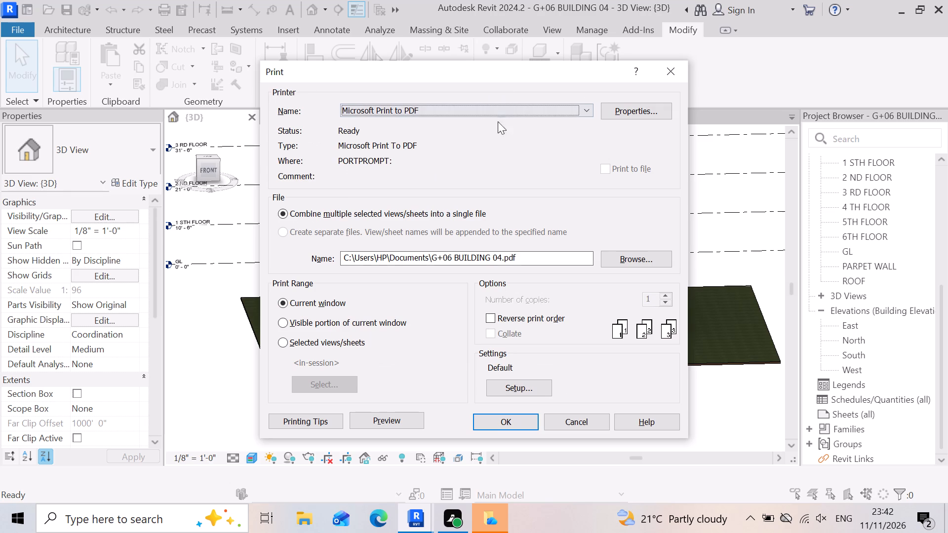
click(513, 426)
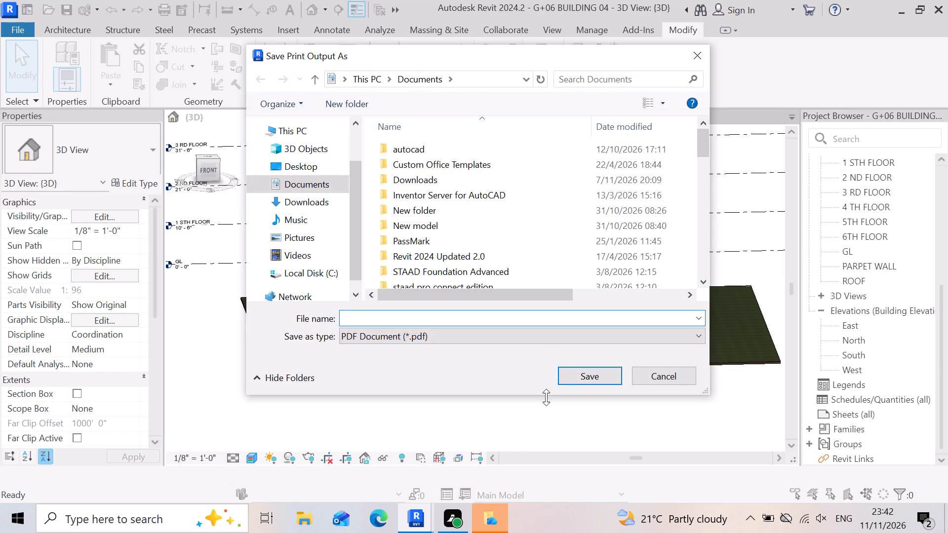
click(357, 315)
key(g)
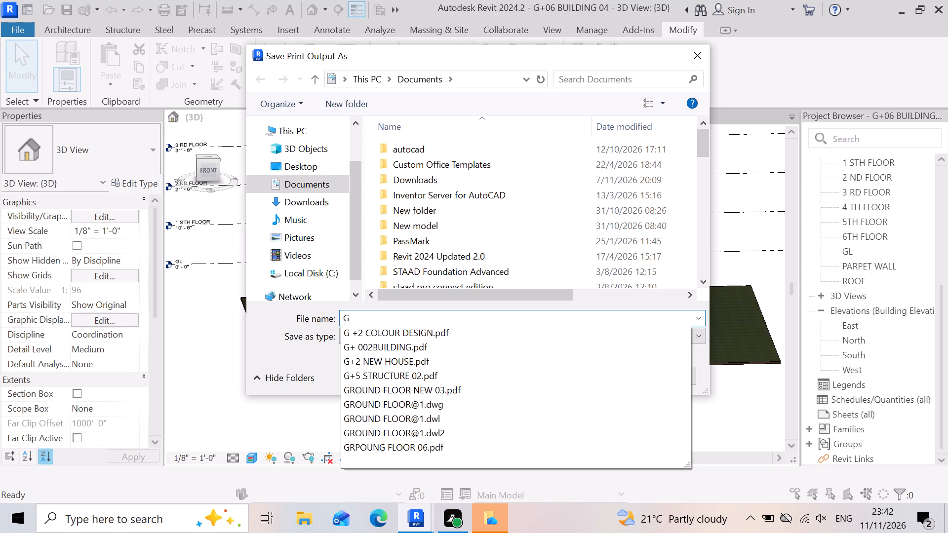
key(shift+plus)
key(6)
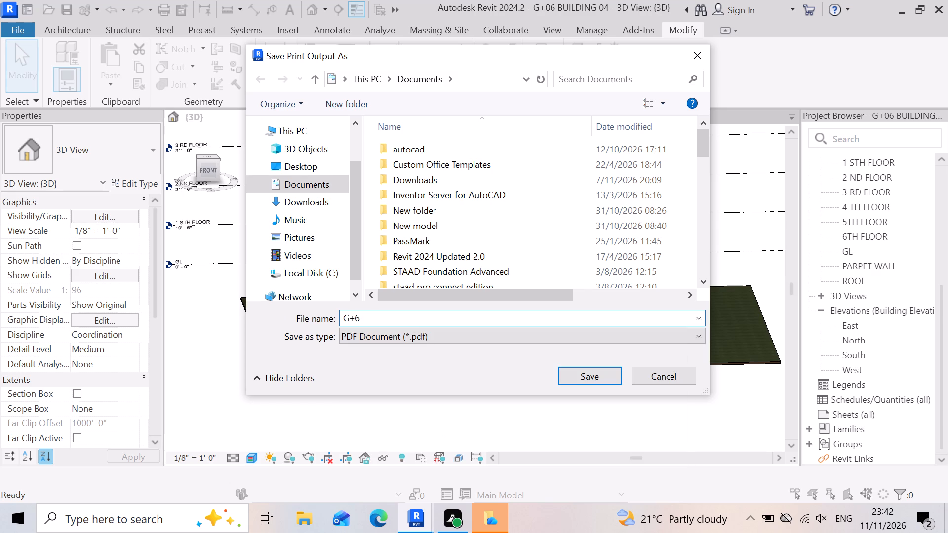
key(space)
key(BackSpace)
key(BackSpace)
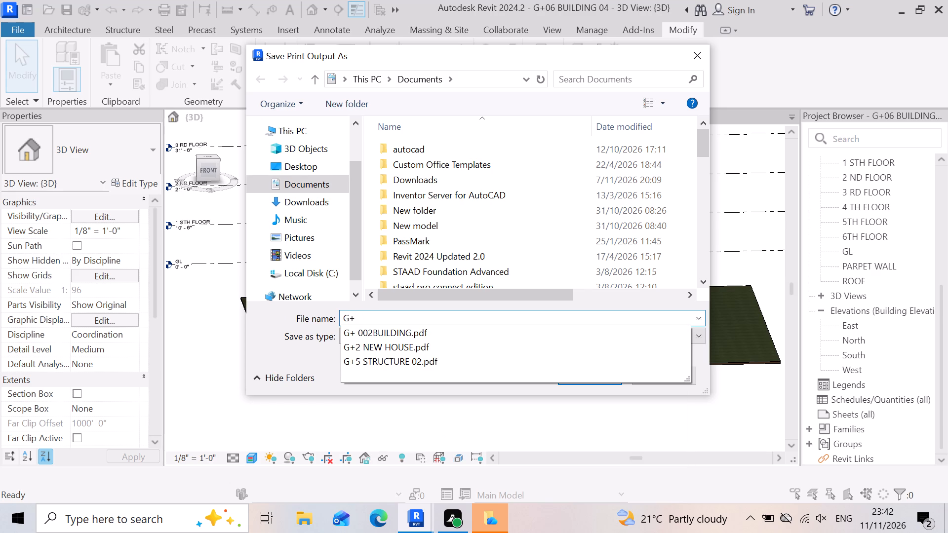
text(06)
key(space)
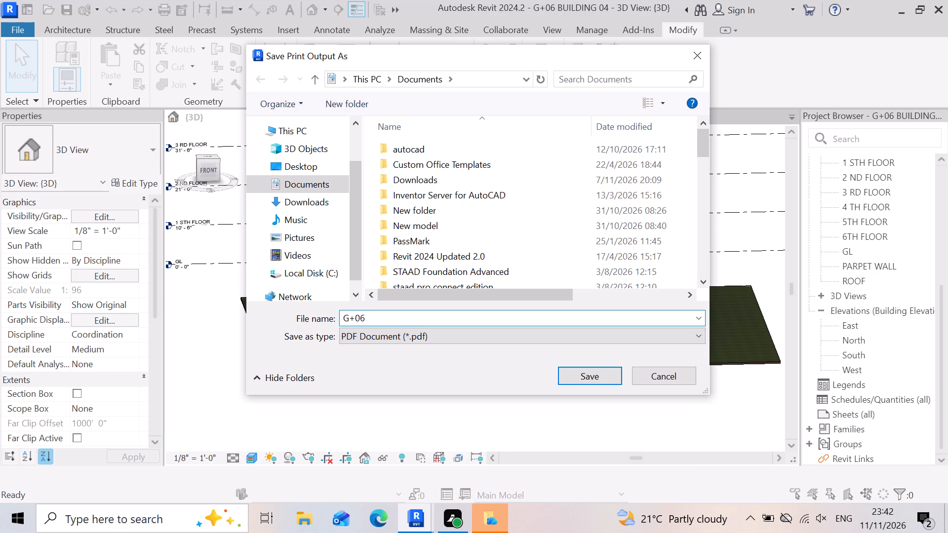
text(NEW)
click(601, 379)
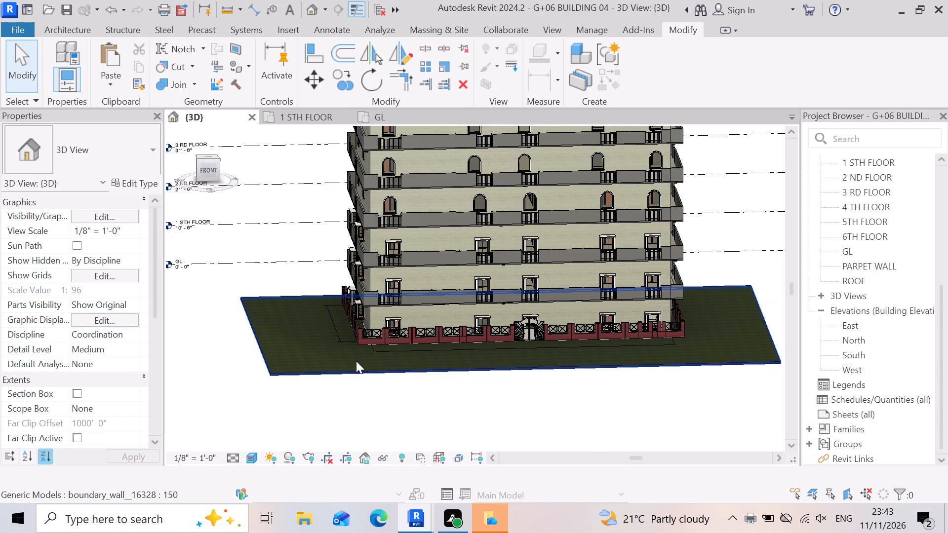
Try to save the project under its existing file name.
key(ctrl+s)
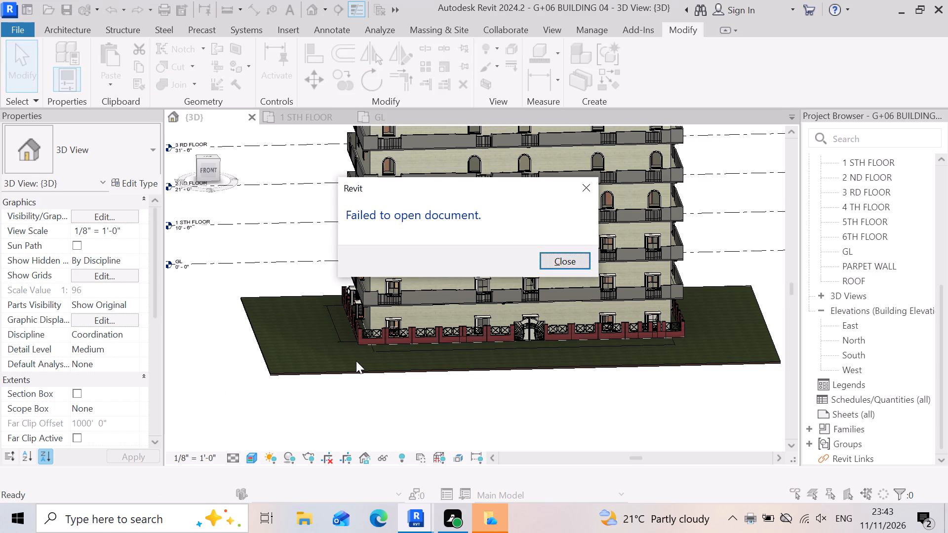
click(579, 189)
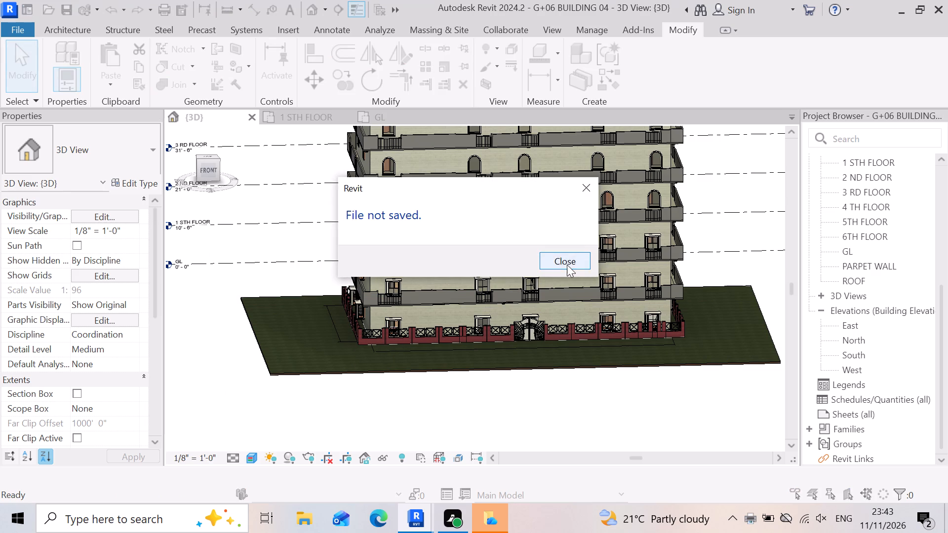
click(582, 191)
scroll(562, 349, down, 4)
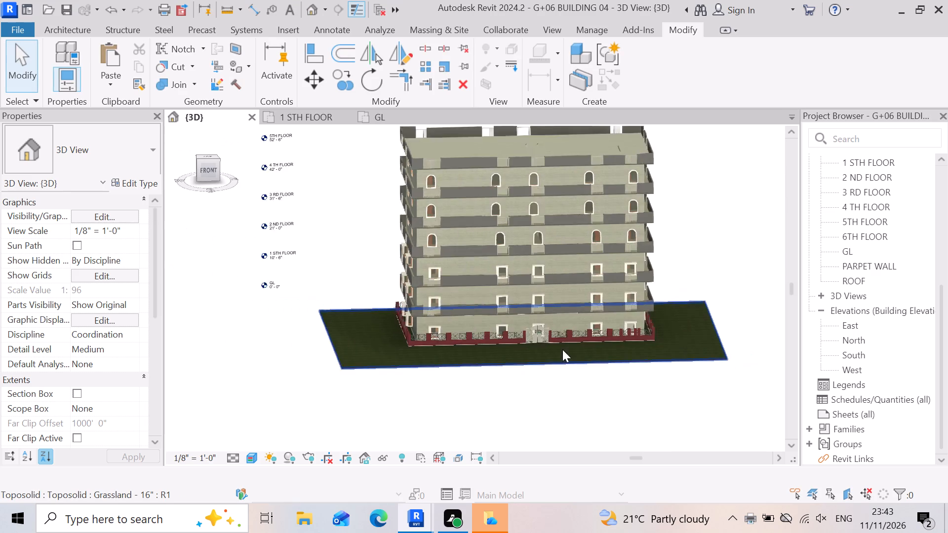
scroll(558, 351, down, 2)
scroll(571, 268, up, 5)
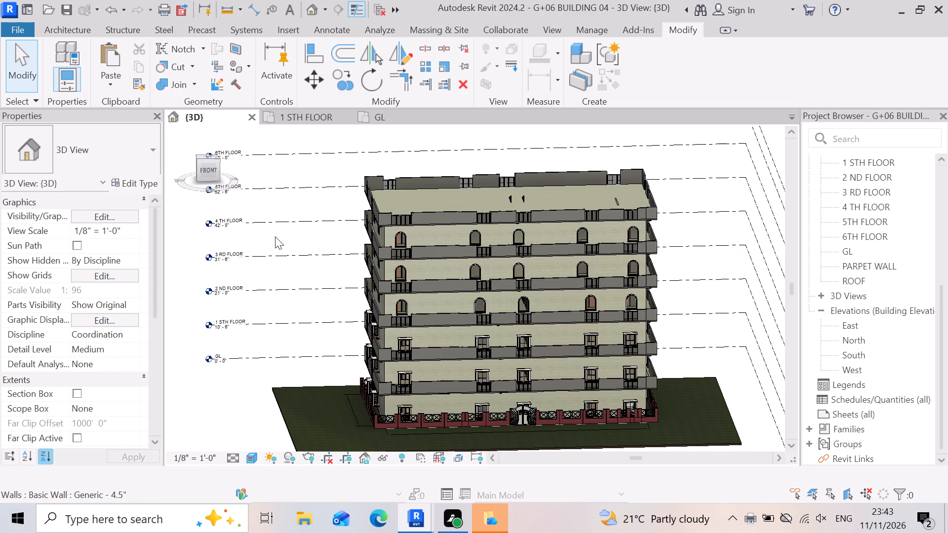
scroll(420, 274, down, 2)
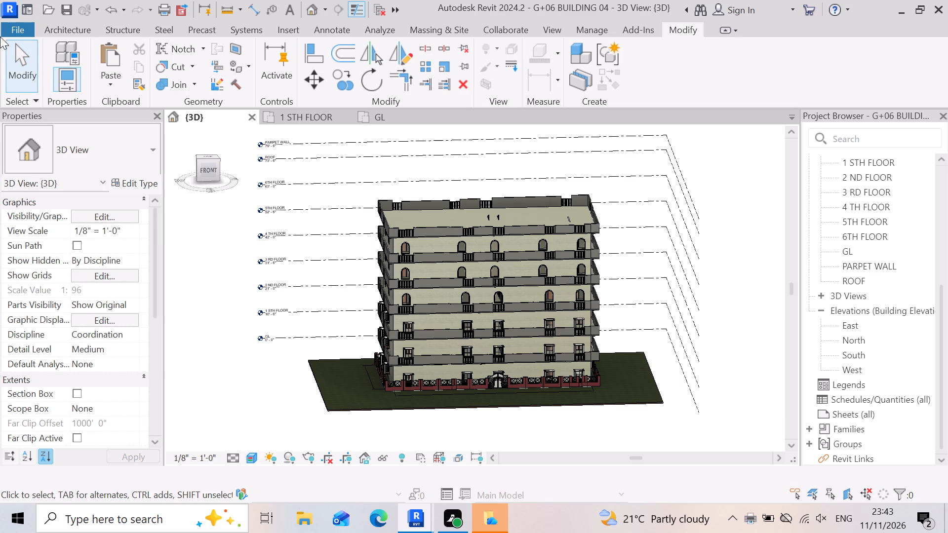
Save the project as a new project file named G+6 building 04.rvt in the Downloads folder.
click(27, 31)
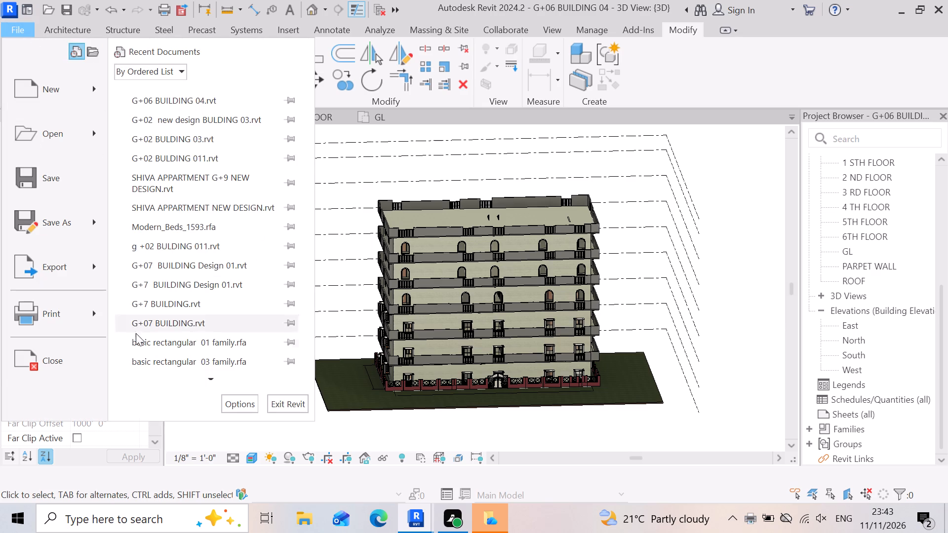
click(77, 220)
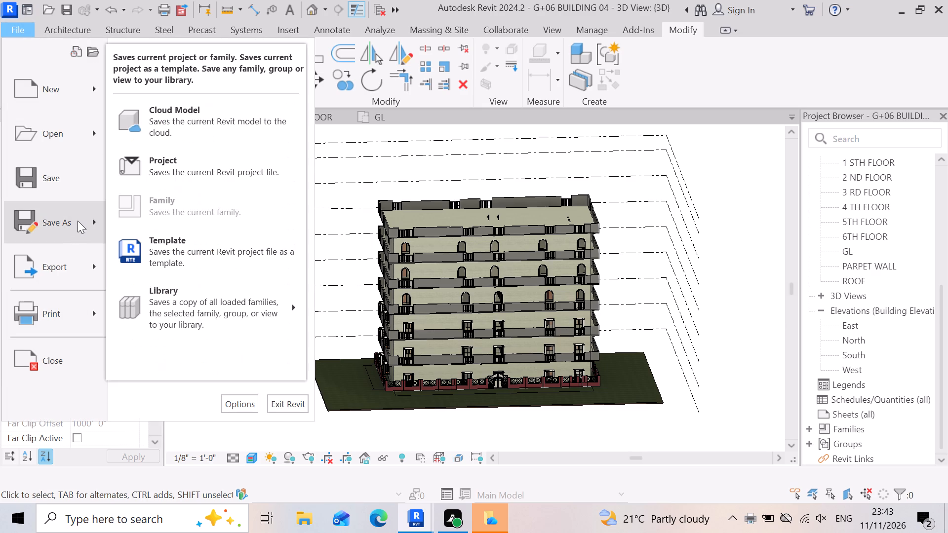
click(210, 166)
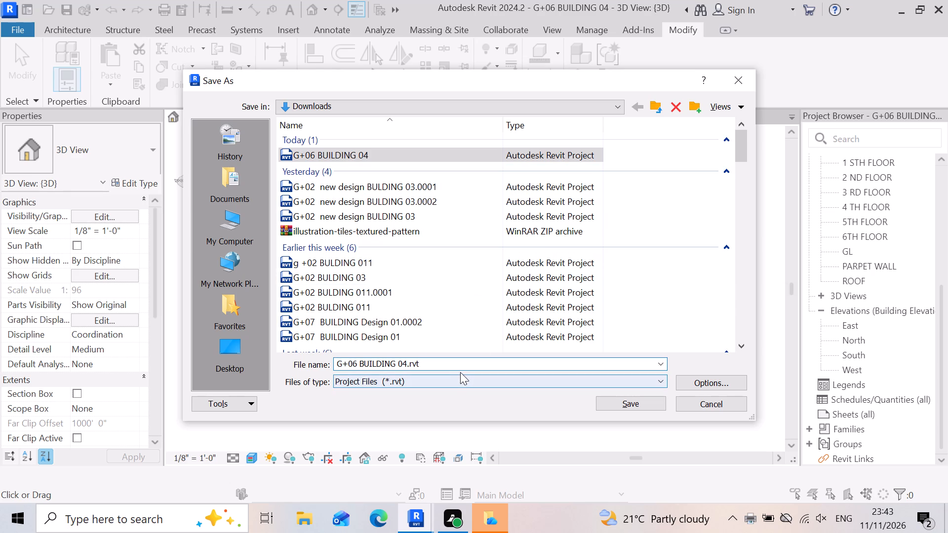
click(352, 366)
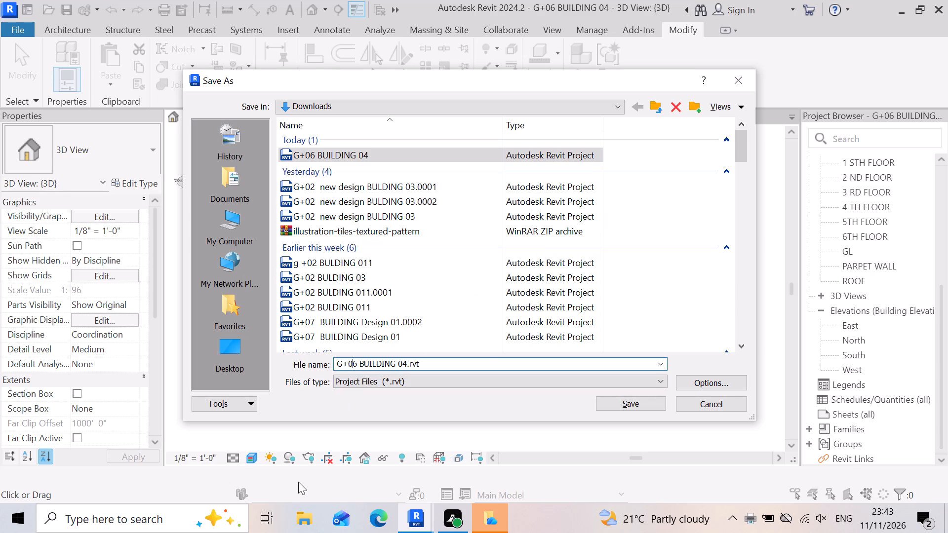
key(BackSpace)
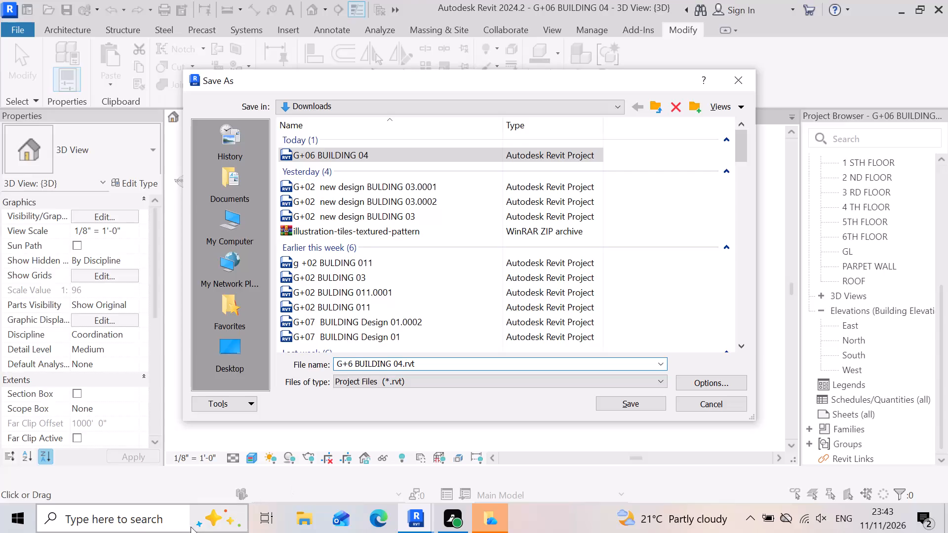
click(391, 365)
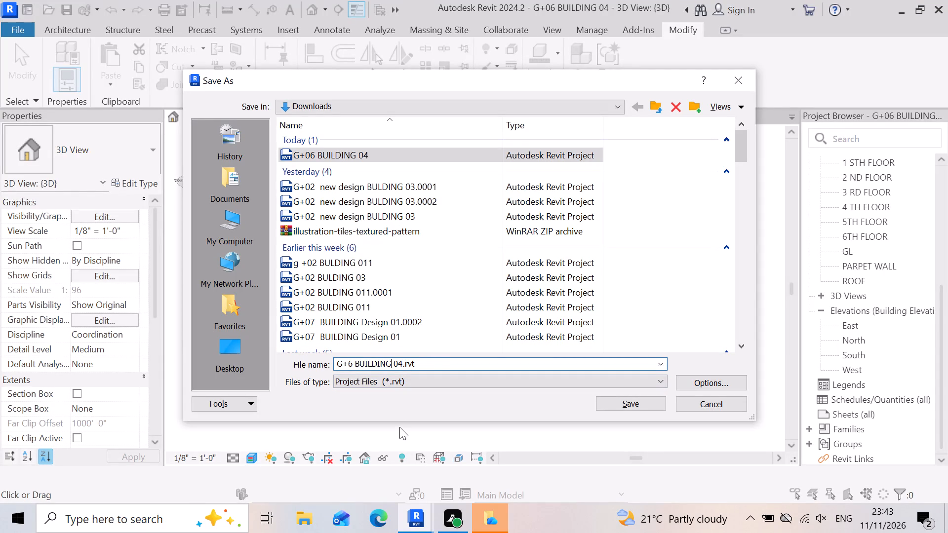
key(BackSpace)
key(BackSpace)
key(BackSpace)
key(BackSpace)
key(BackSpace)
key(BackSpace)
key(BackSpace)
key(BackSpace)
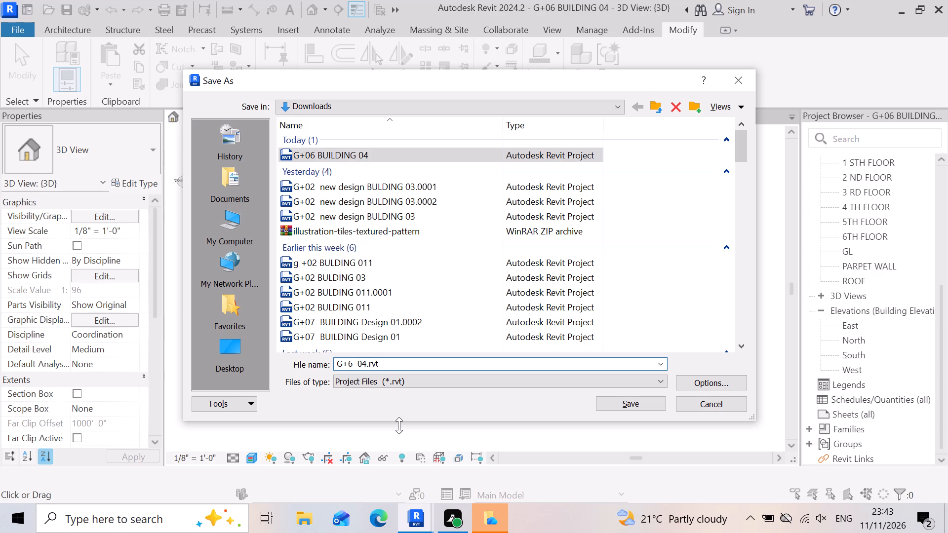
key(b)
text(uilding)
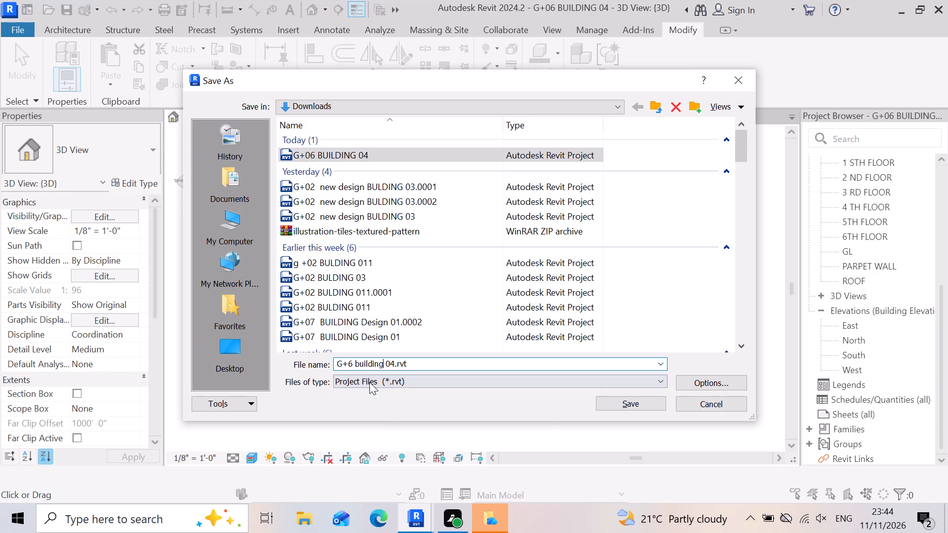
click(611, 400)
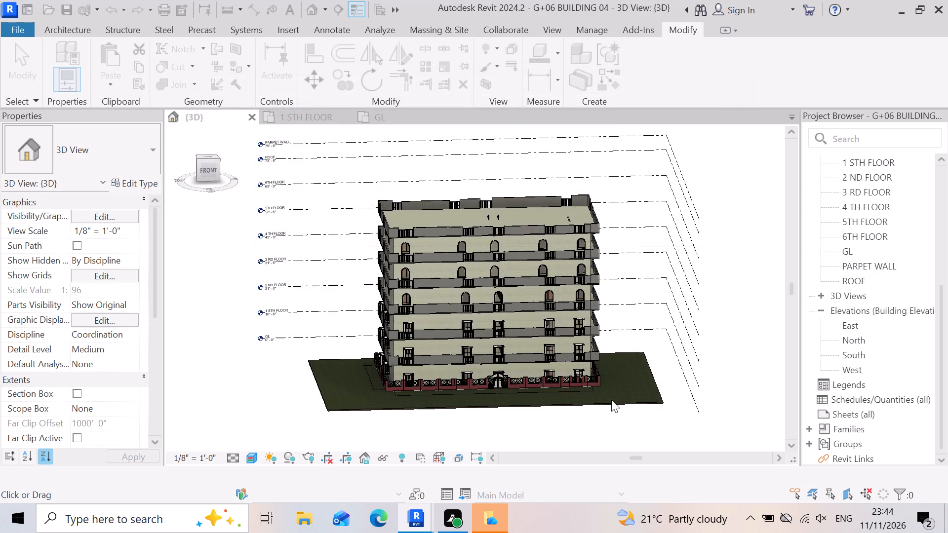